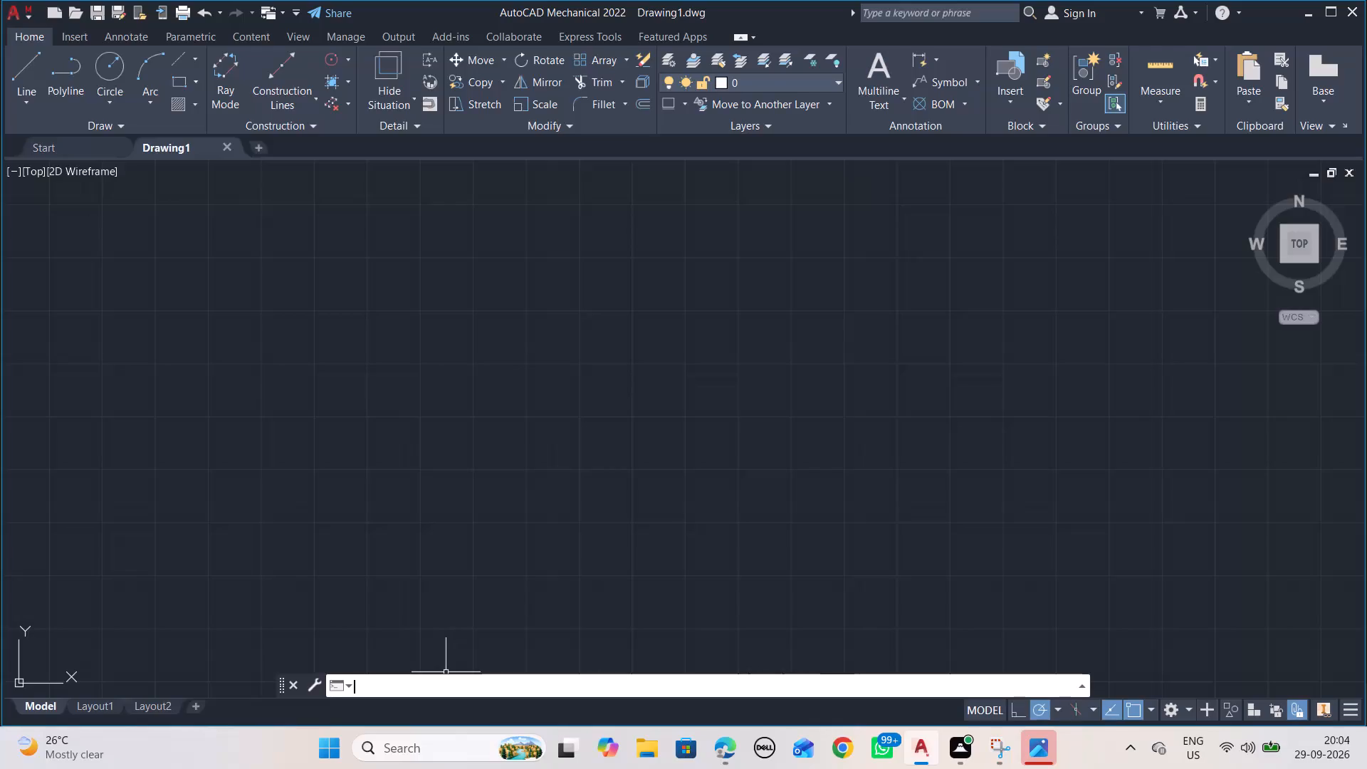
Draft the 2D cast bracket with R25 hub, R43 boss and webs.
Enable maintaining a log file in the Open and Save options.
{"action": "type", "text": "OP"}
{"action": "type", "text": "TION"}
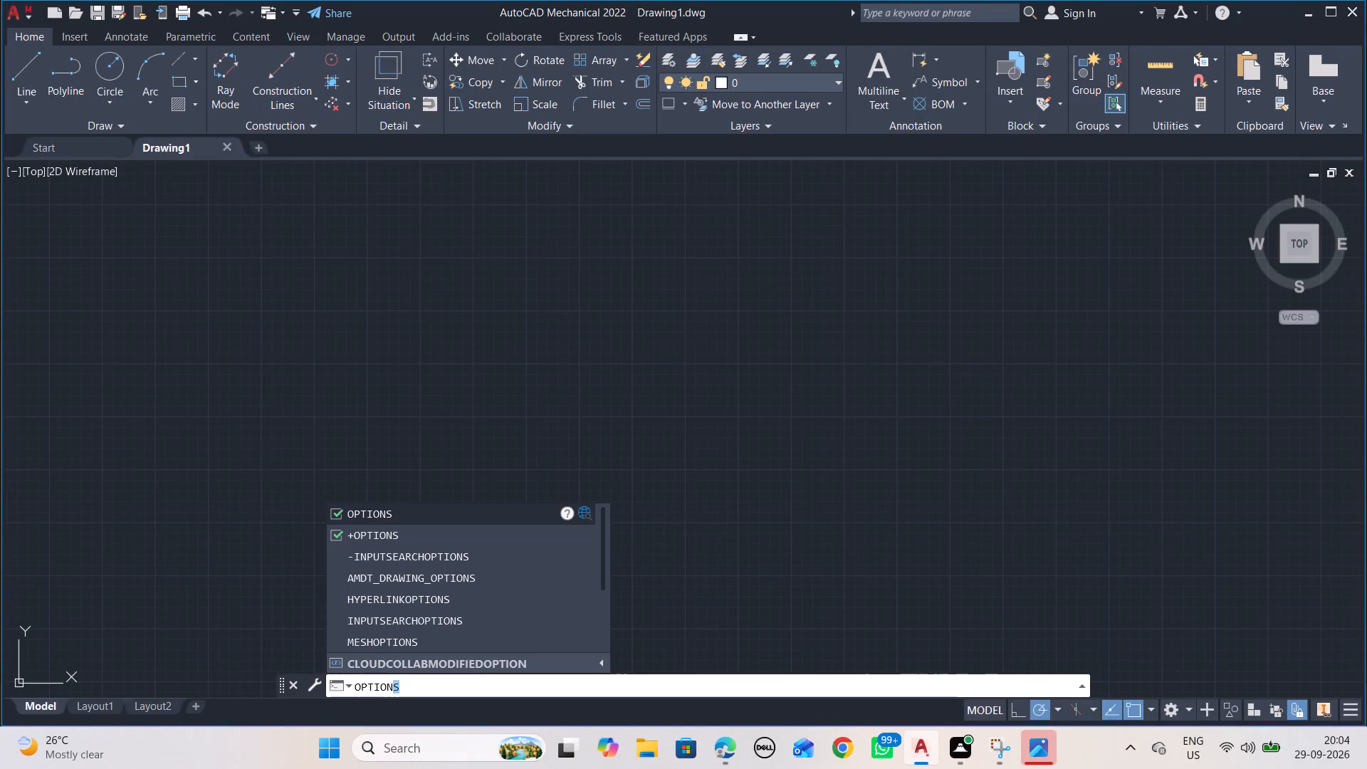
{"action": "key", "text": "s"}
{"action": "key", "text": "Return"}
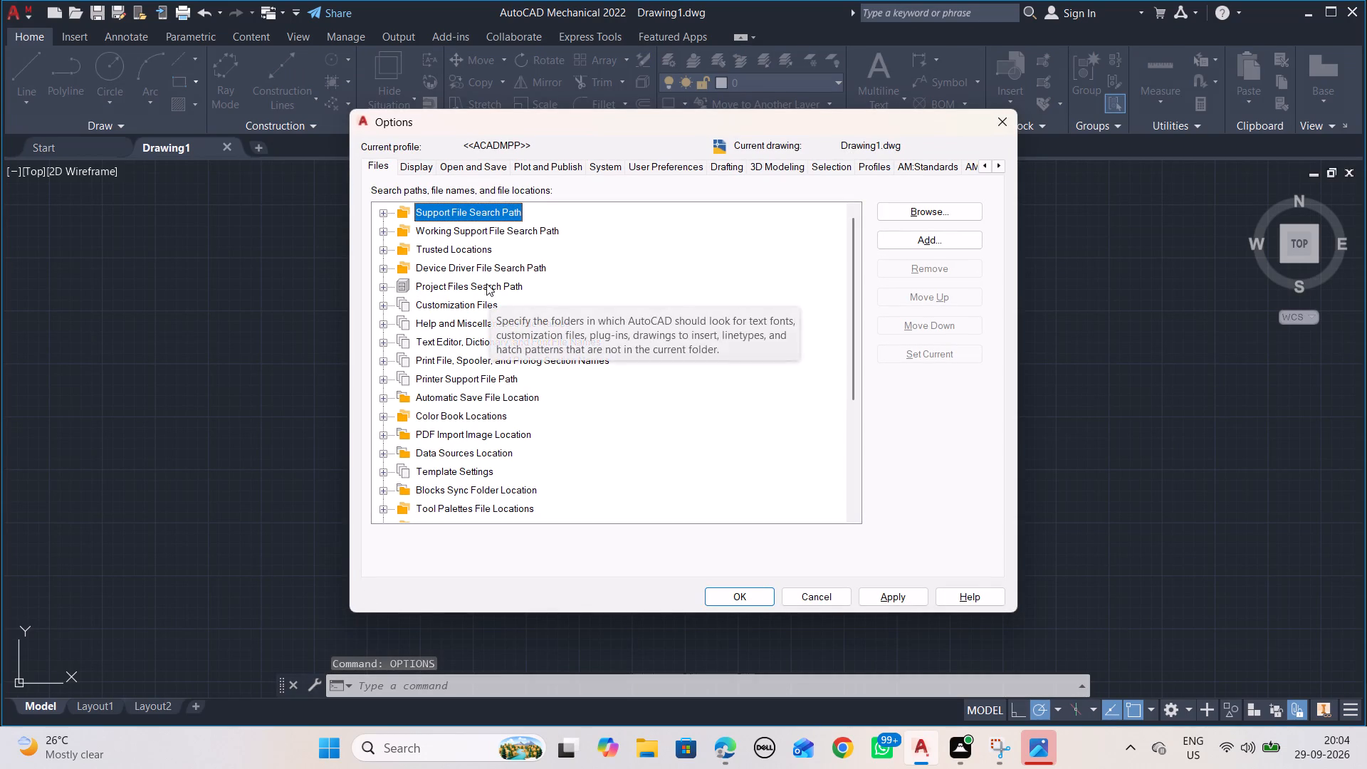
{"action": "left_click", "coordinate": [464, 162]}
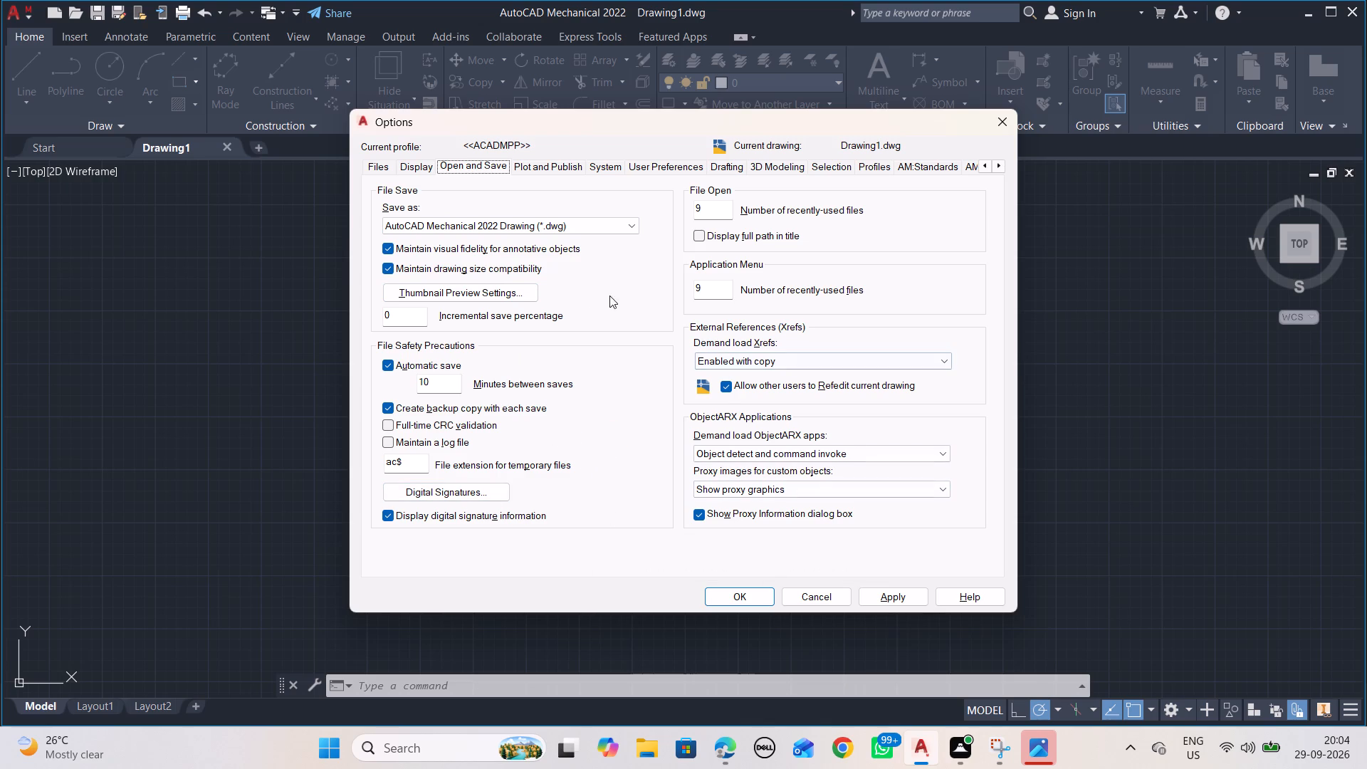
{"action": "left_click", "coordinate": [386, 446]}
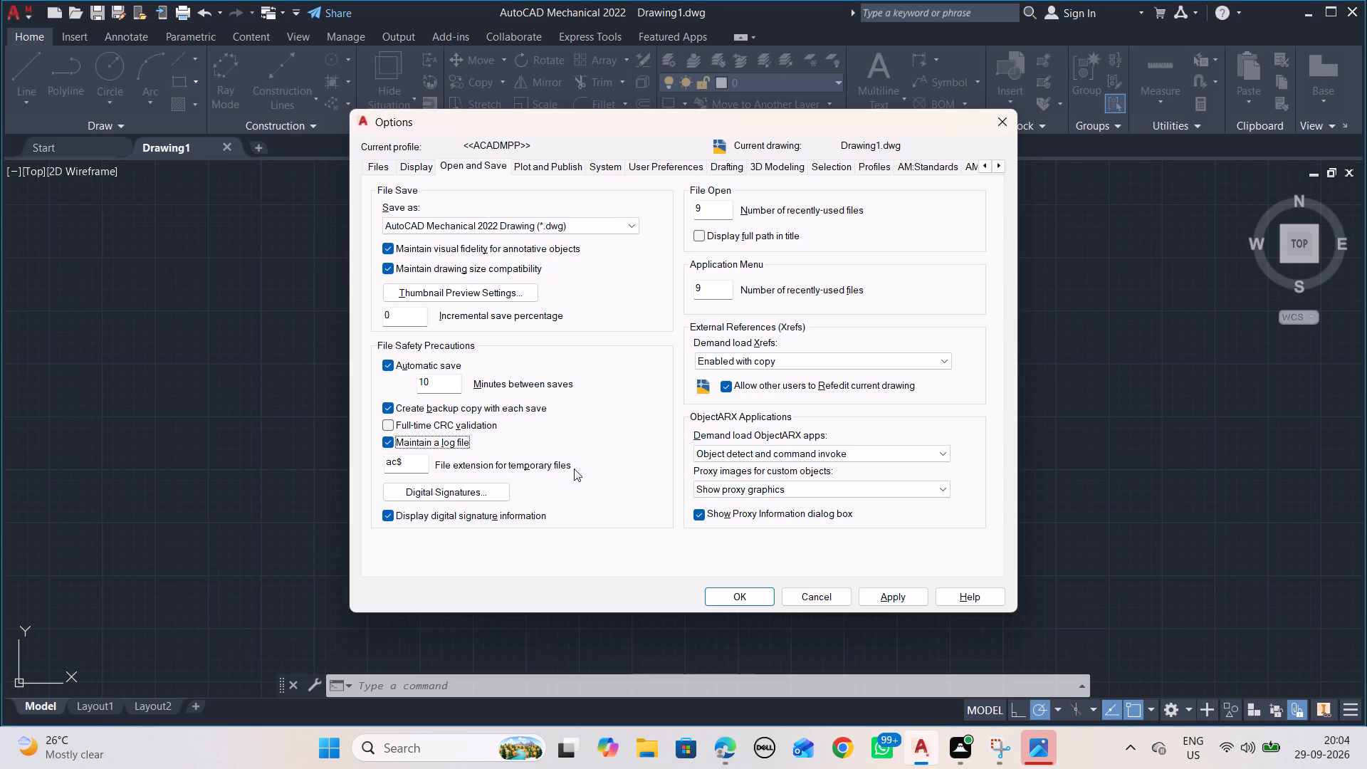
{"action": "left_click", "coordinate": [751, 599]}
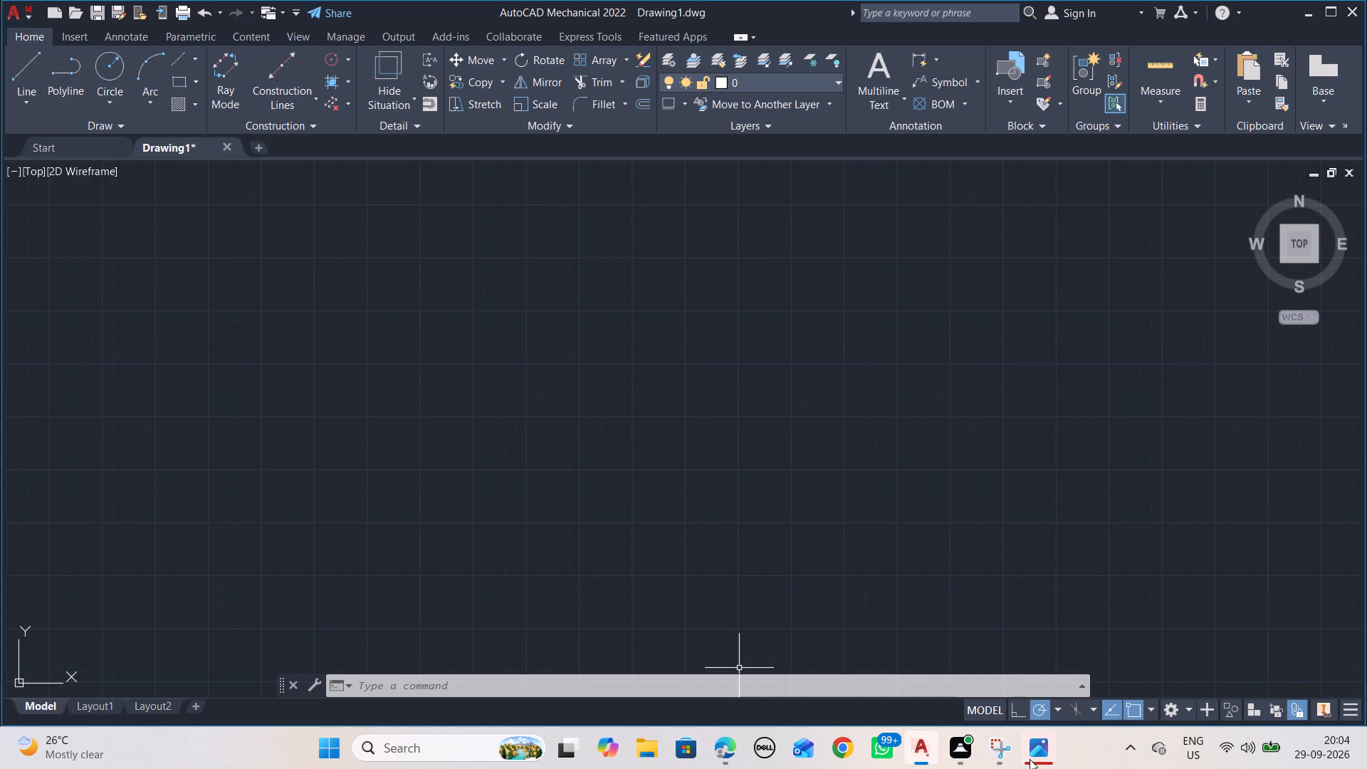
Examine the dimensioned bracket in the workbook PDF and the AUTOCAD_1.png reference image.
{"action": "left_click", "coordinate": [721, 748]}
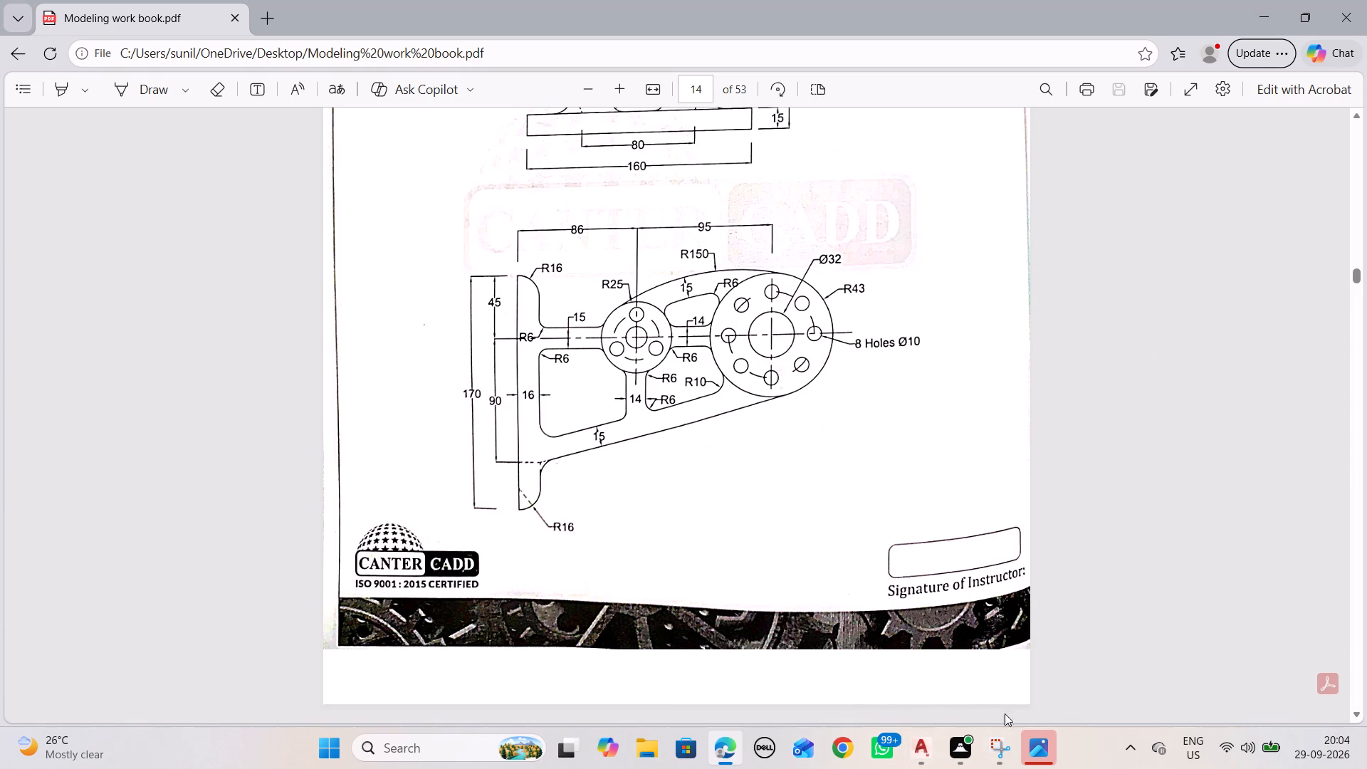
{"action": "left_click", "coordinate": [1027, 743]}
{"action": "scroll", "coordinate": [789, 471], "scroll_direction": "up", "scroll_amount": 4, "text": "ctrl"}
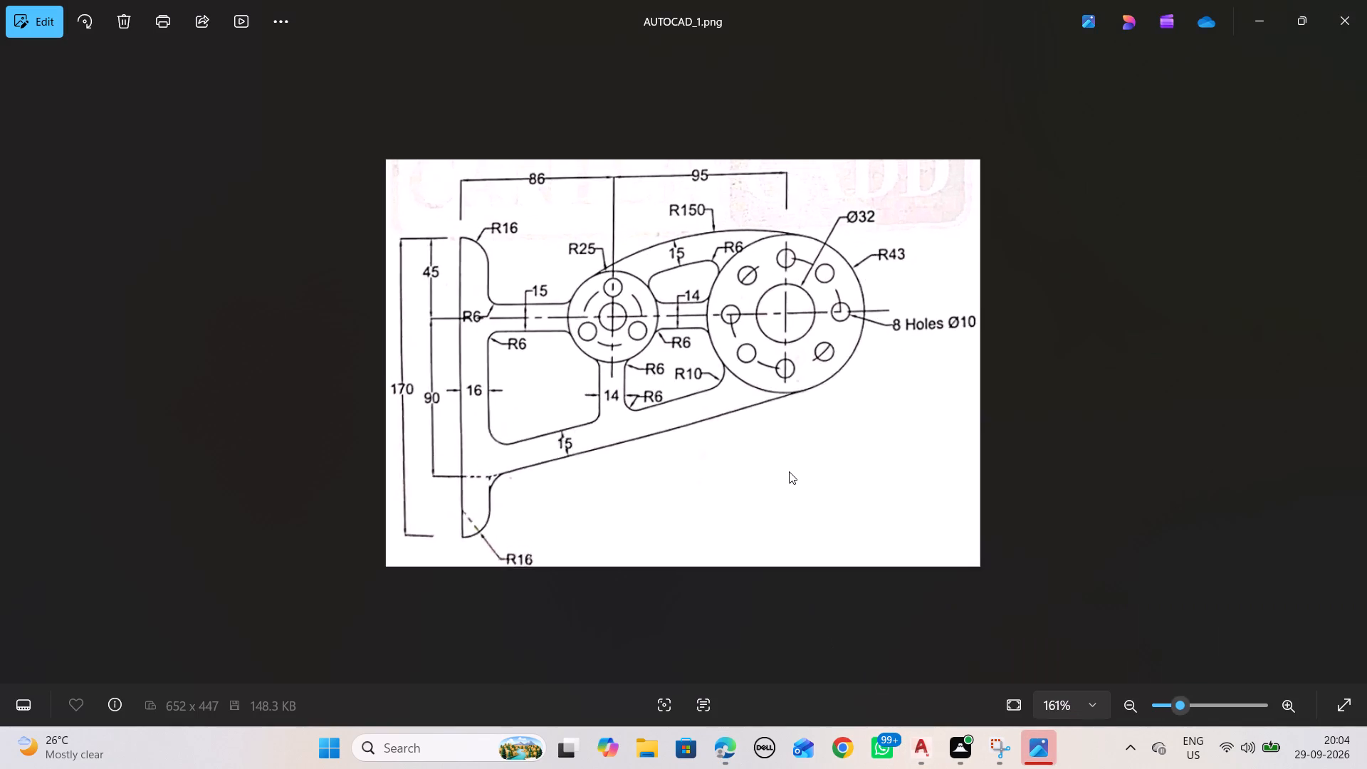
{"action": "scroll", "coordinate": [789, 471], "scroll_direction": "up", "scroll_amount": 3, "text": "ctrl"}
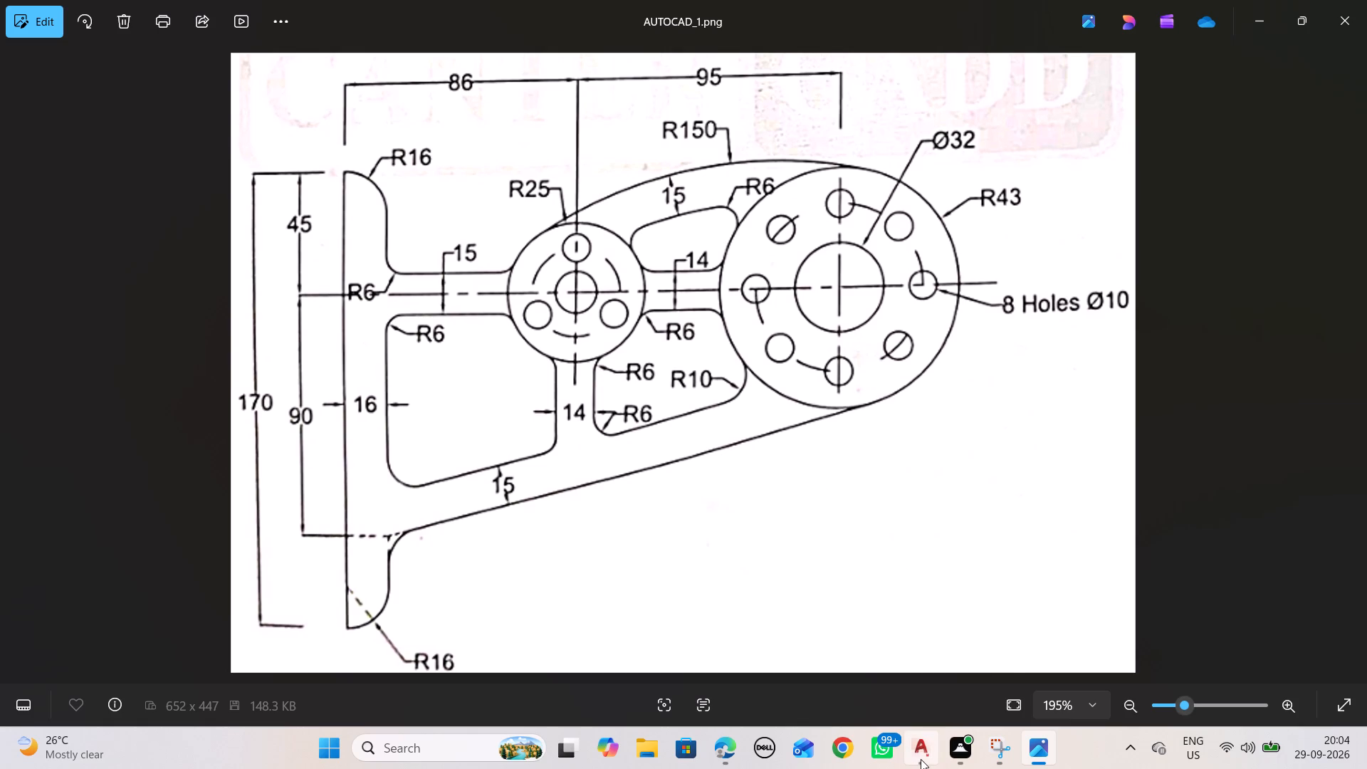
{"action": "left_click", "coordinate": [928, 685]}
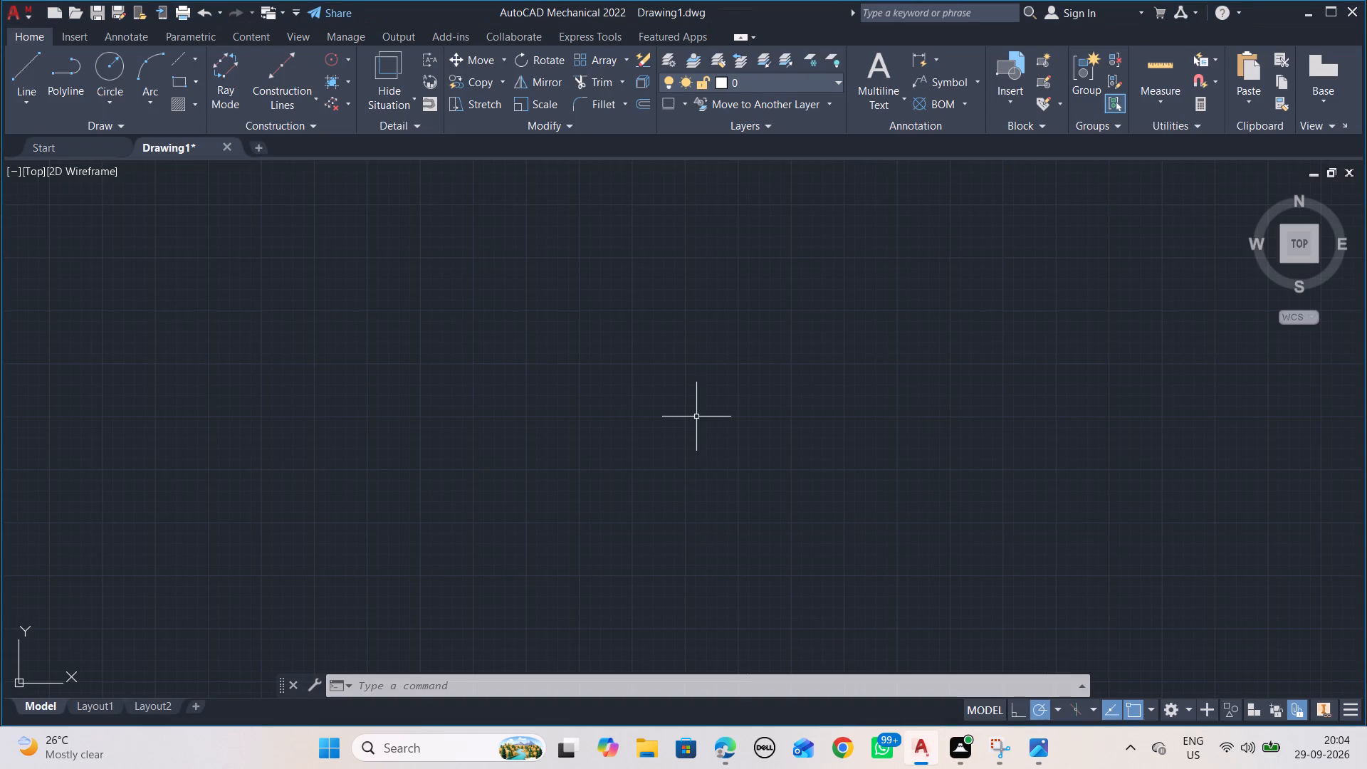
{"action": "key", "text": "alt+Tab"}
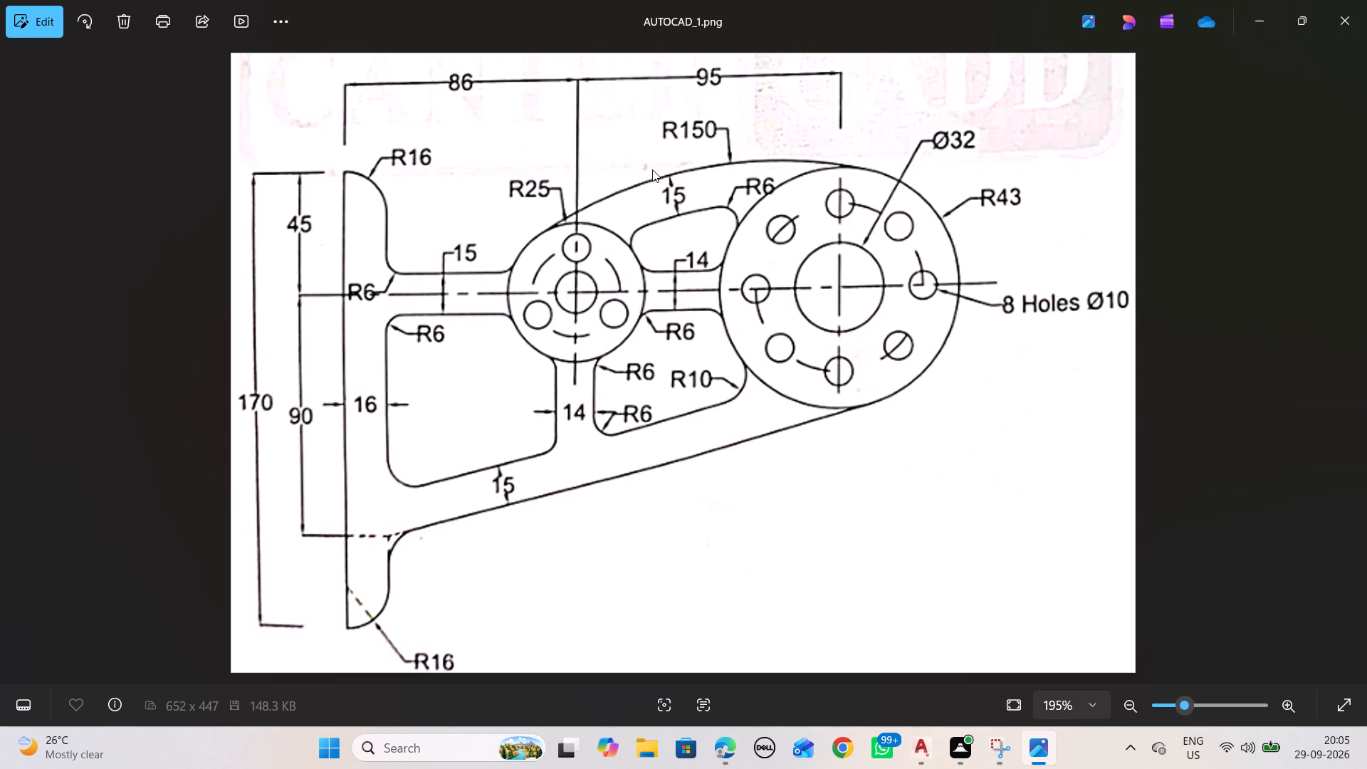
{"action": "key", "text": "alt+Tab"}
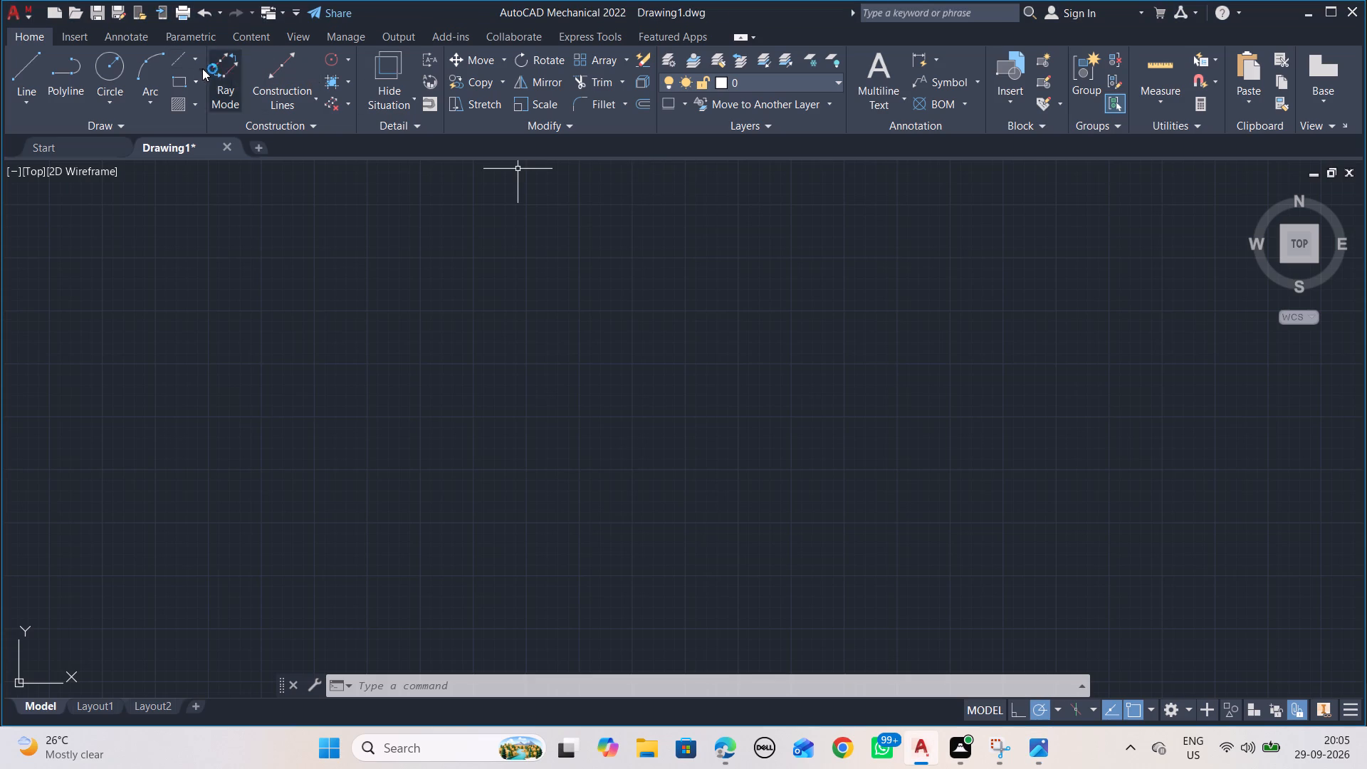
Draw a vertical line 170 units long upward from @0,0 as the bracket's back edge.
{"action": "left_click", "coordinate": [39, 66]}
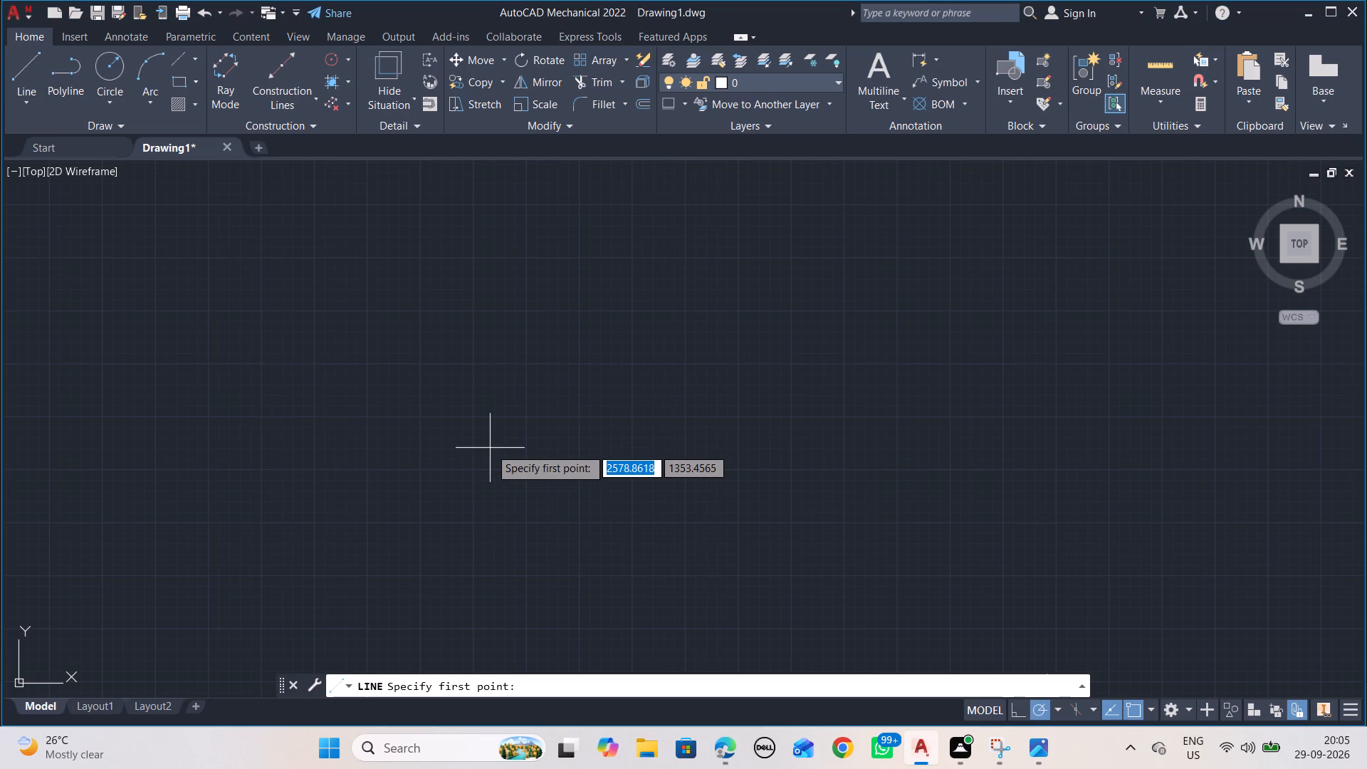
{"action": "type", "text": "@0"}
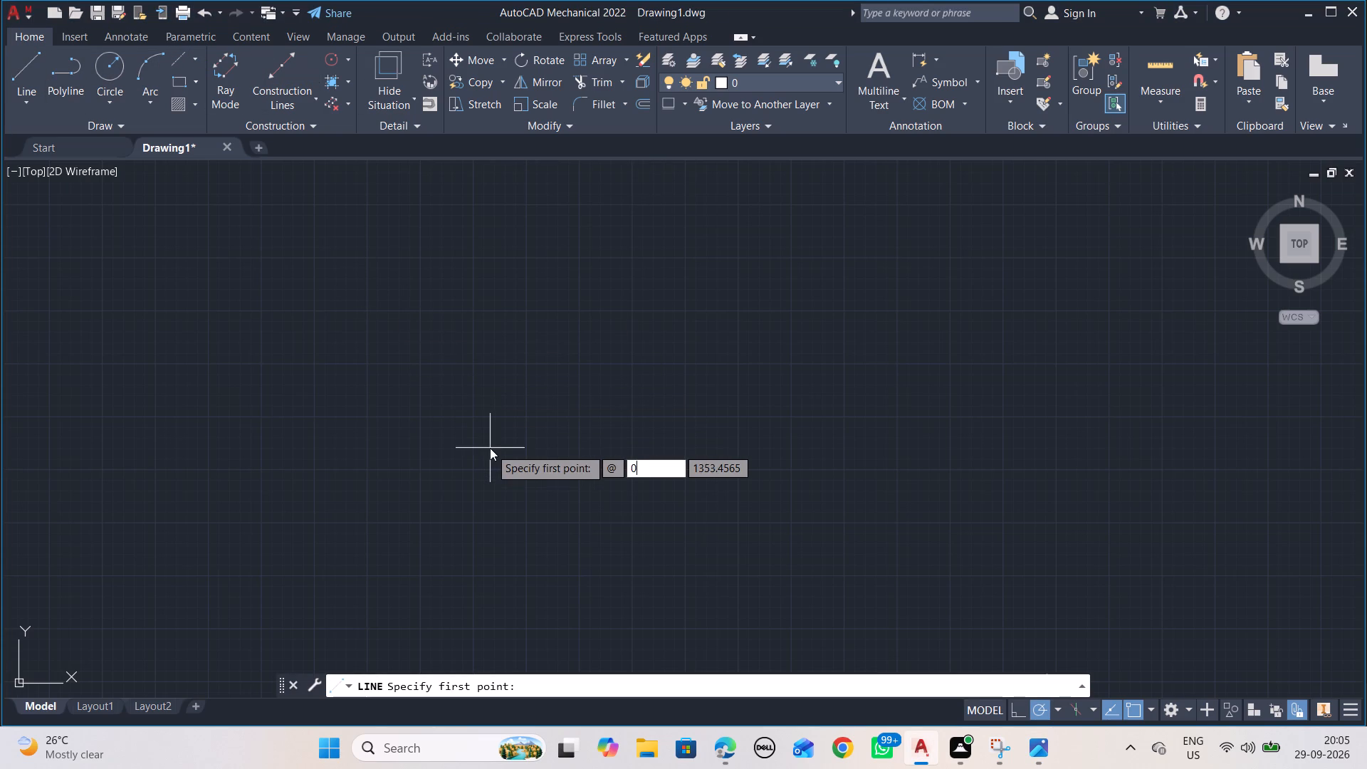
{"action": "type", "text": ",0"}
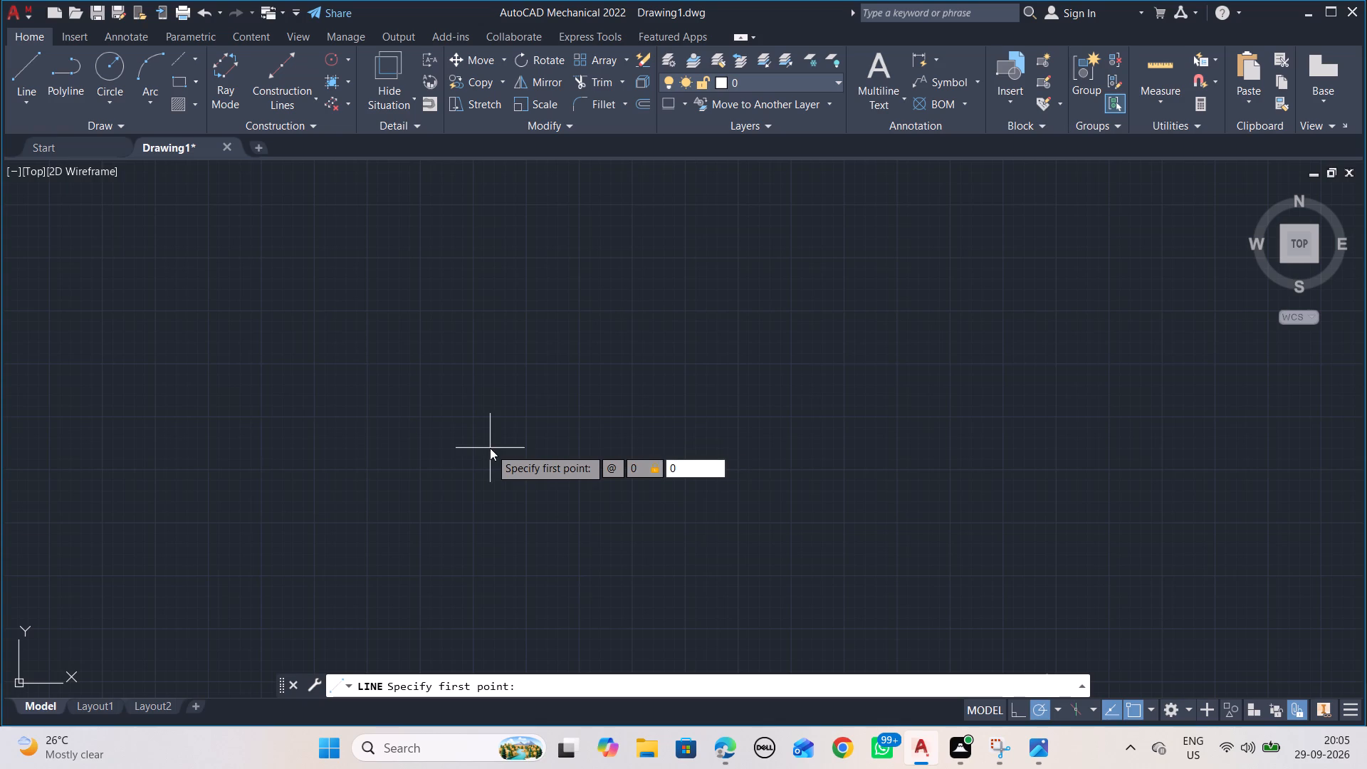
{"action": "key", "text": "Return"}
{"action": "scroll", "coordinate": [400, 335], "scroll_direction": "down", "scroll_amount": 4}
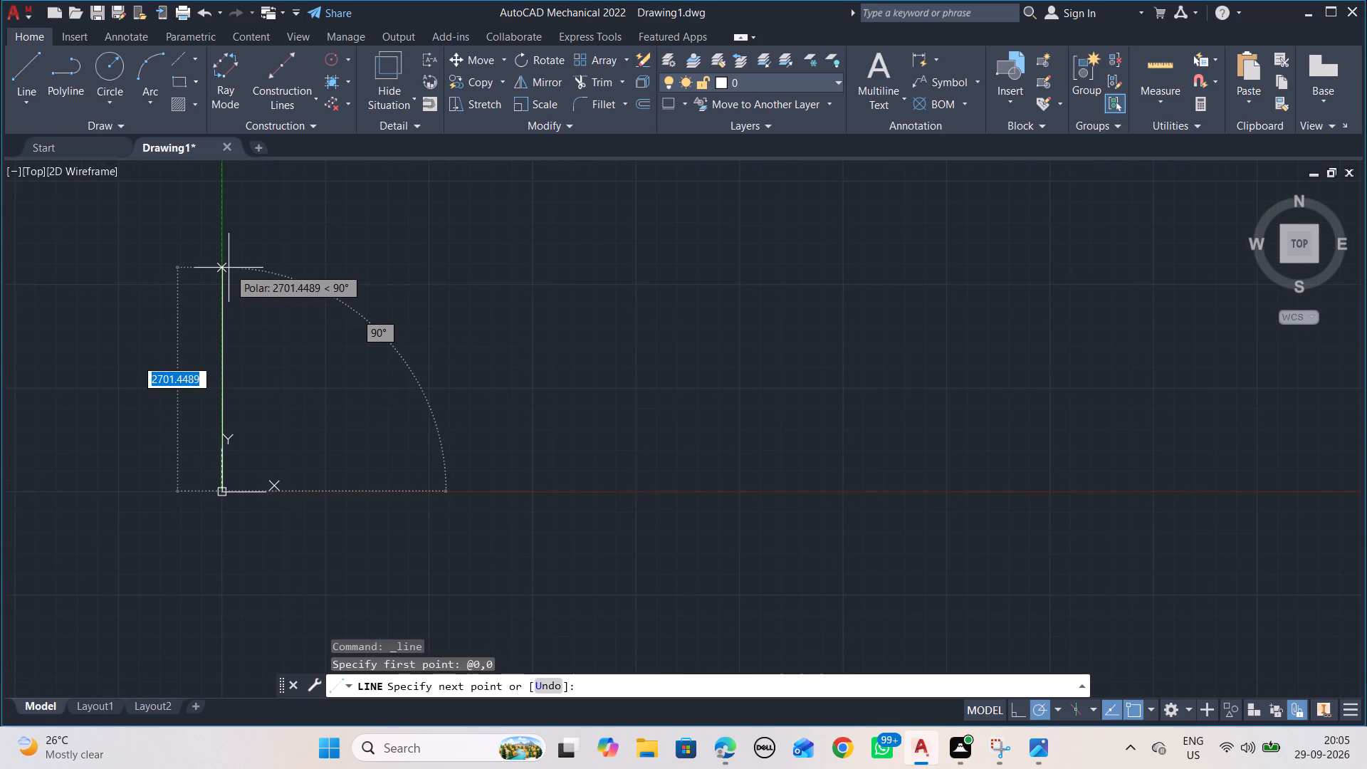
{"action": "key", "text": "alt+Tab"}
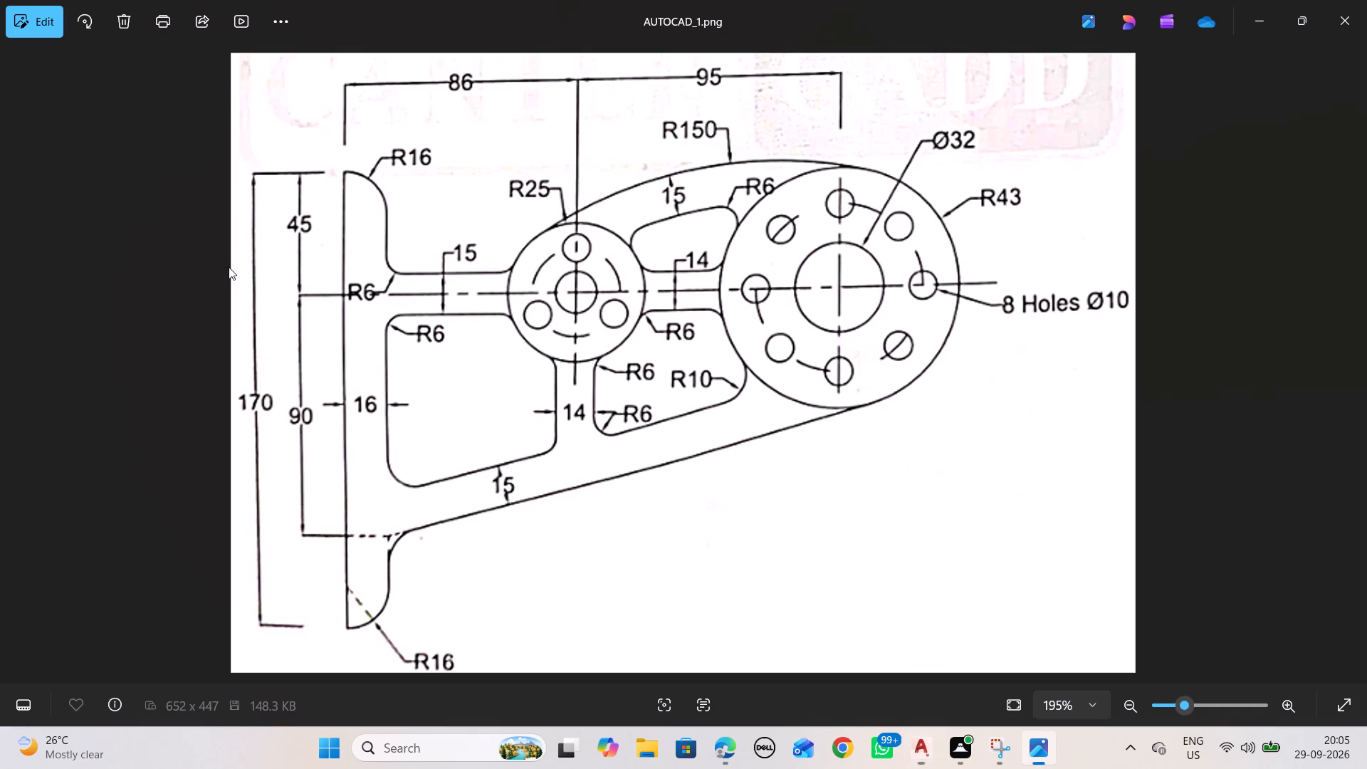
{"action": "key", "text": "alt+Tab"}
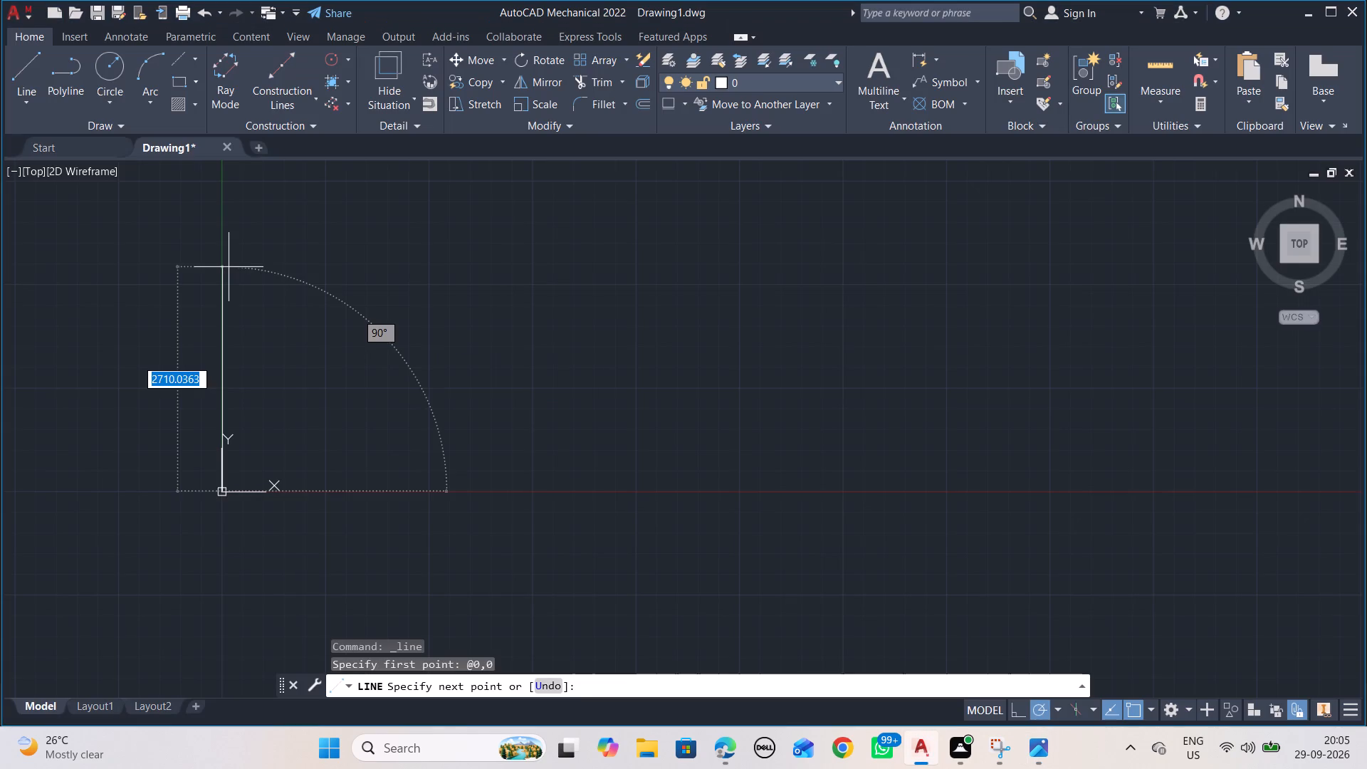
{"action": "type", "text": "170"}
{"action": "key", "text": "Return"}
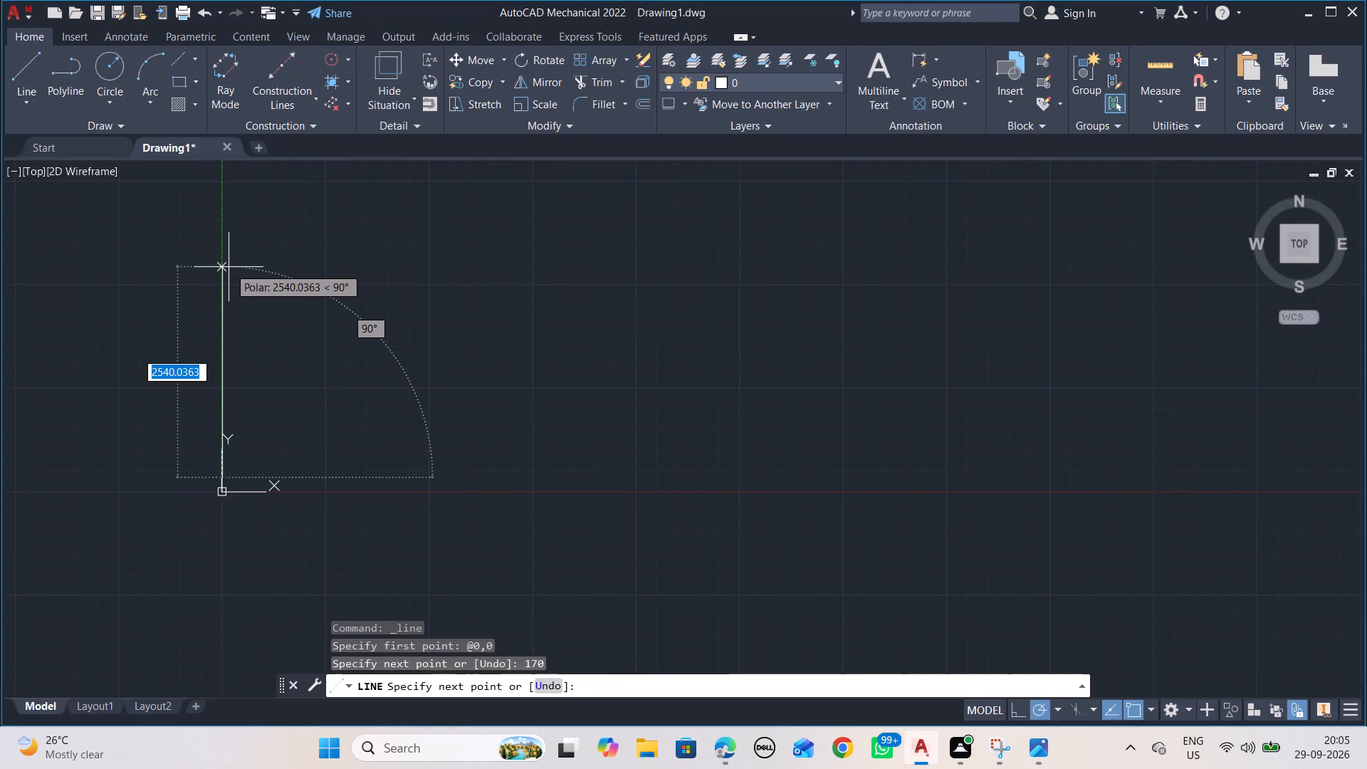
{"action": "middle_click", "coordinate": [246, 459]}
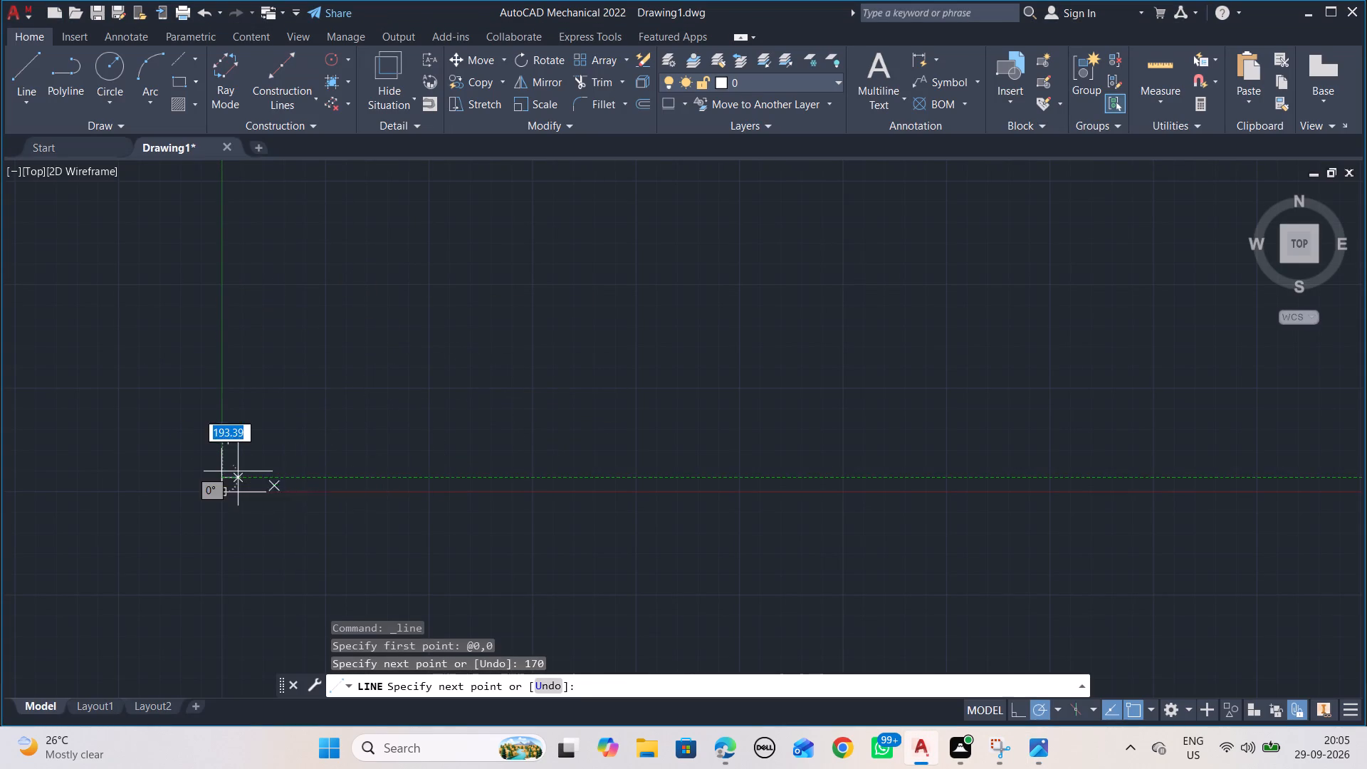
{"action": "key", "text": "Escape"}
{"action": "middle_click", "coordinate": [243, 477]}
{"action": "middle_click", "coordinate": [243, 477]}
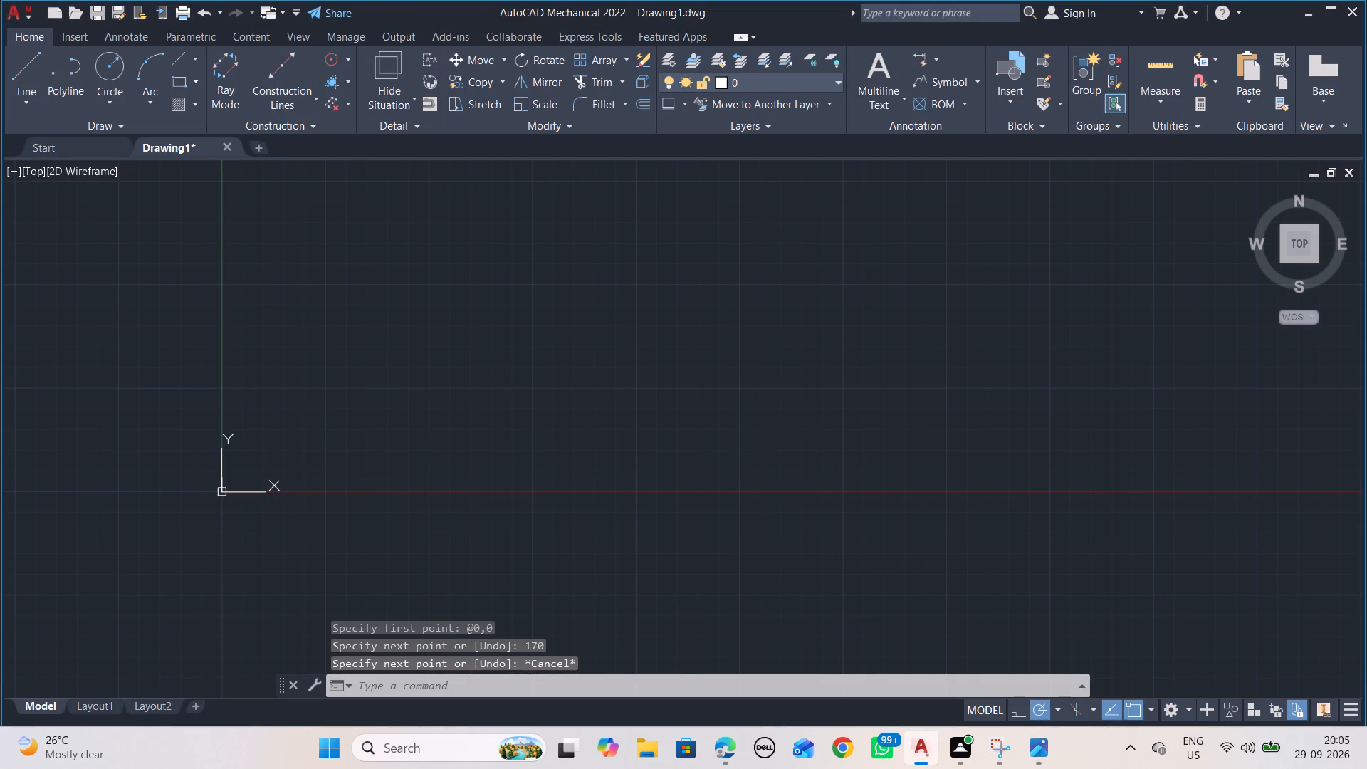
{"action": "scroll", "coordinate": [426, 433], "scroll_direction": "down", "scroll_amount": 2}
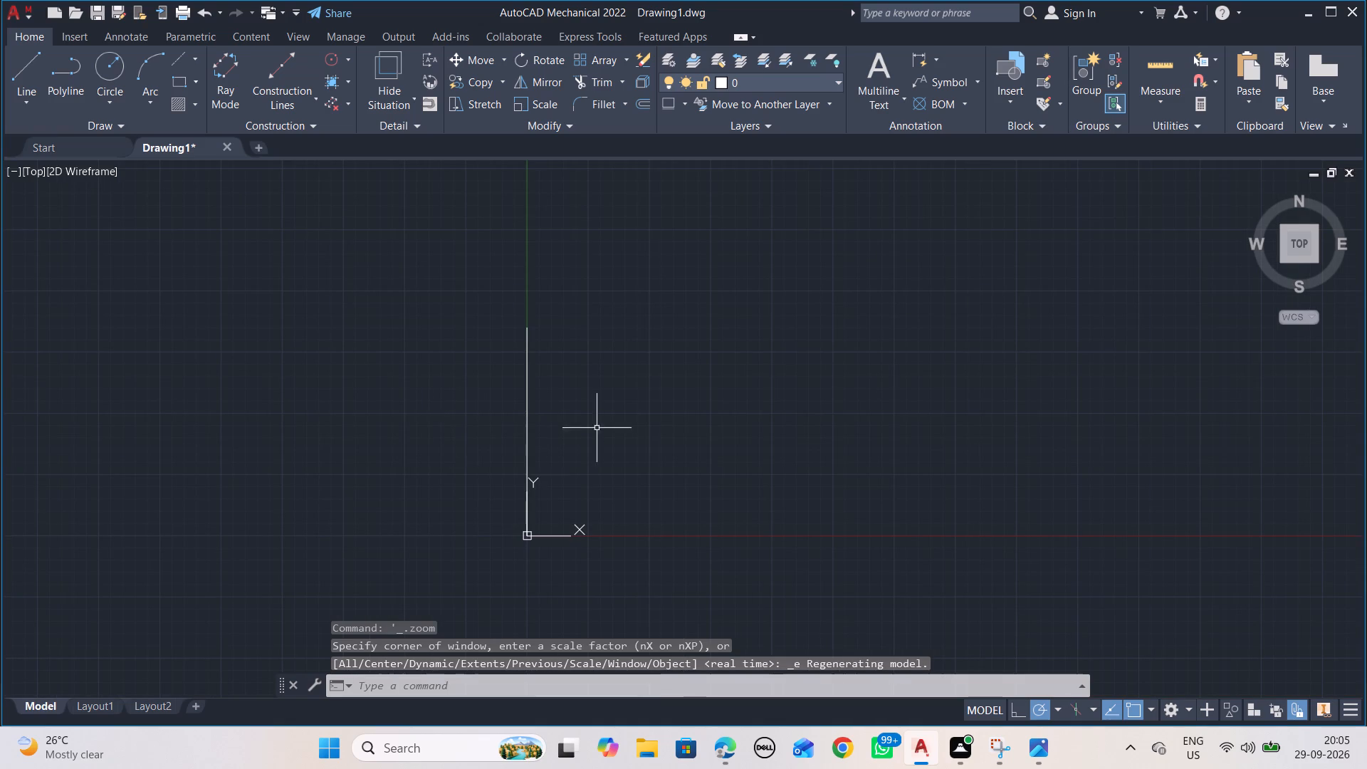
Offset the 170-unit vertical line by 16 units to the right for the flange thickness.
{"action": "key", "text": "alt+Tab"}
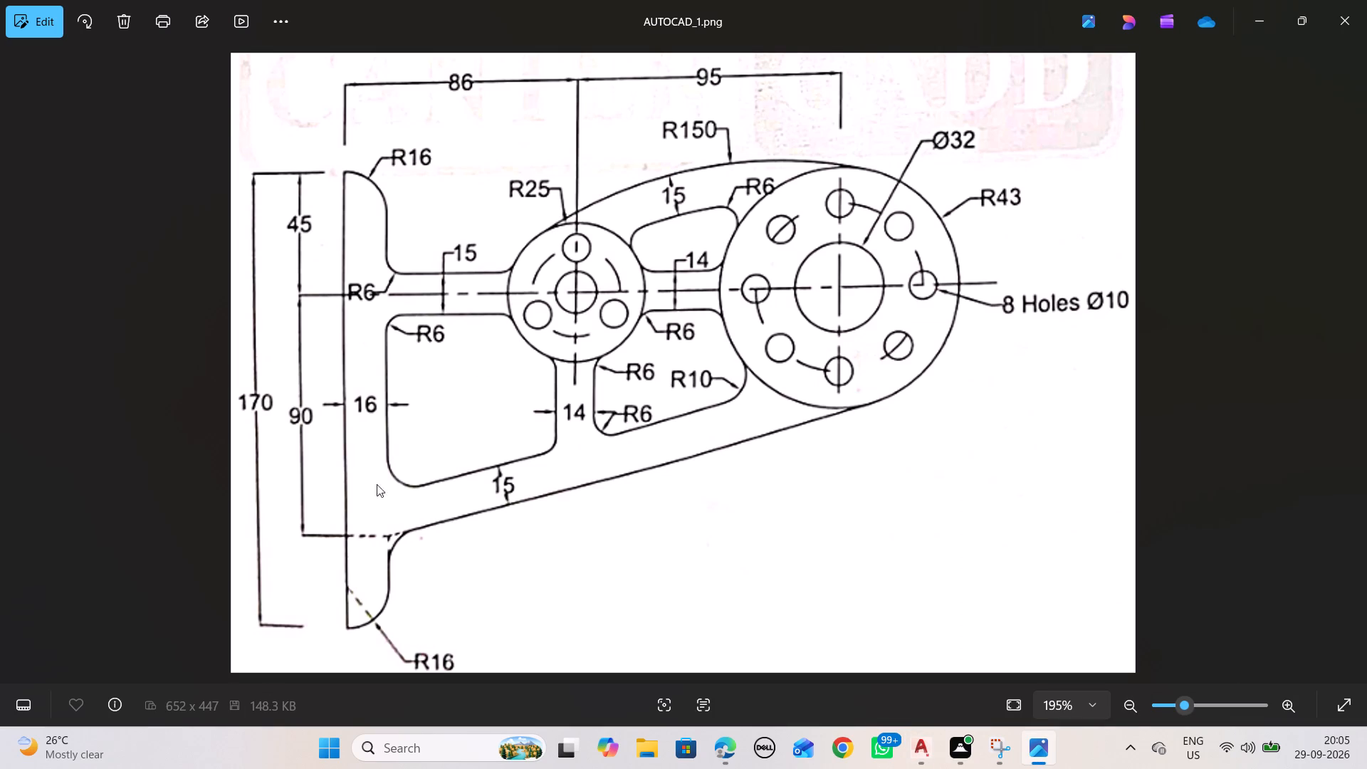
{"action": "key", "text": "alt+Tab"}
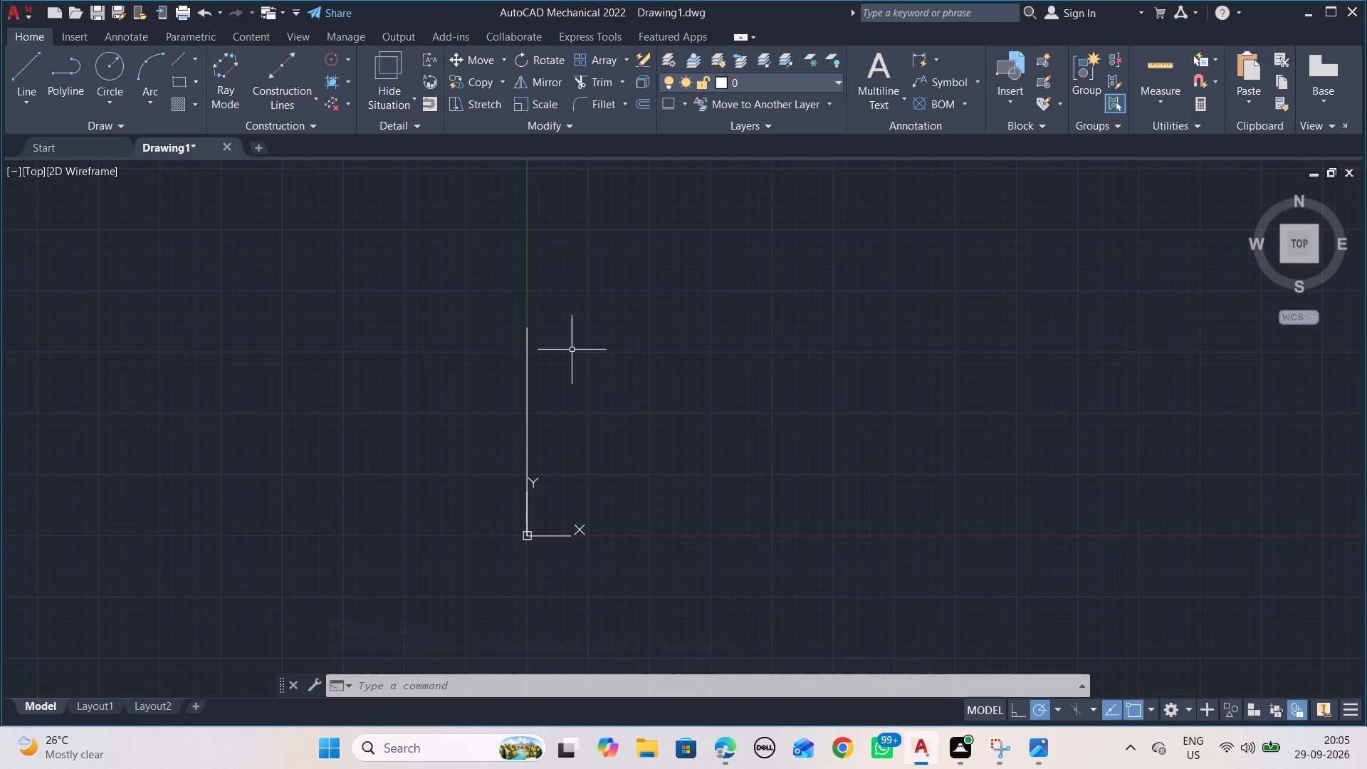
{"action": "left_click", "coordinate": [33, 58]}
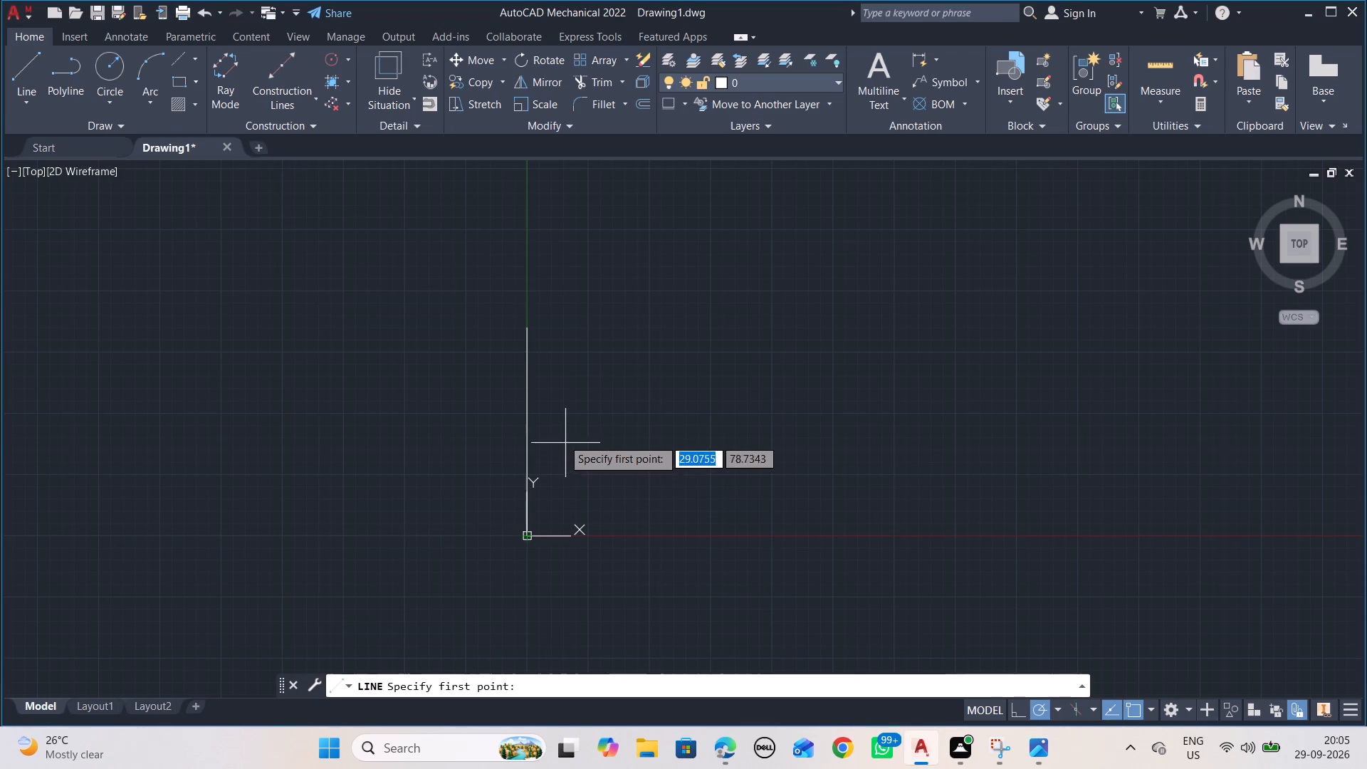
{"action": "key", "text": "Escape"}
{"action": "key", "text": "o"}
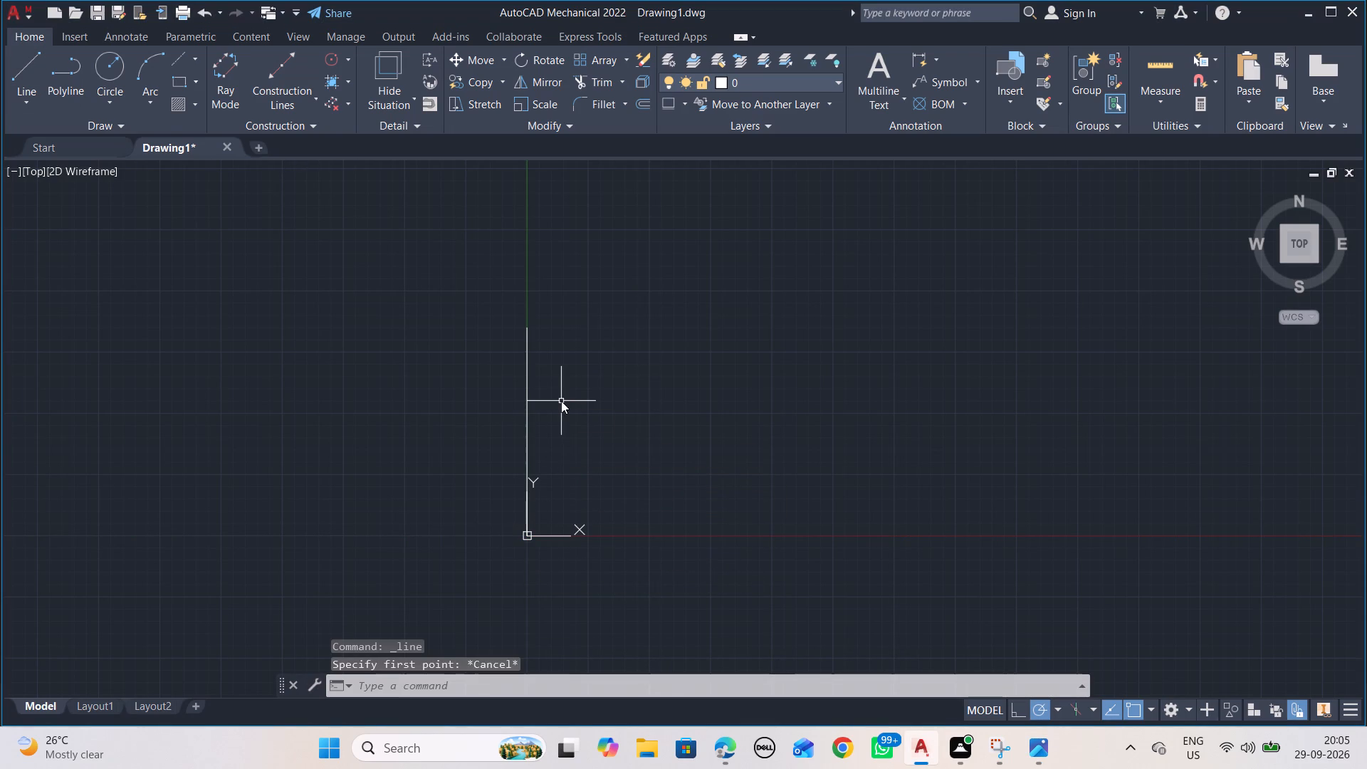
{"action": "type", "text": "FF"}
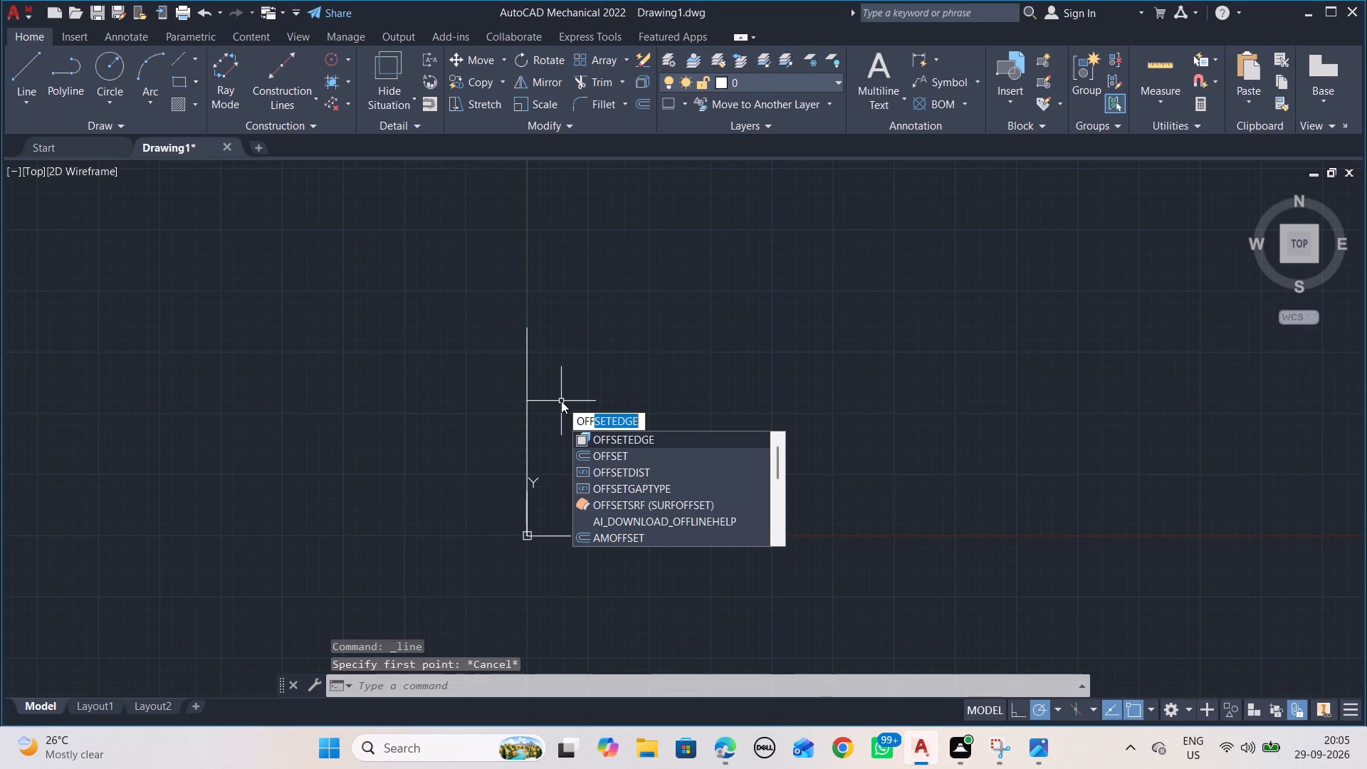
{"action": "key", "text": "Down"}
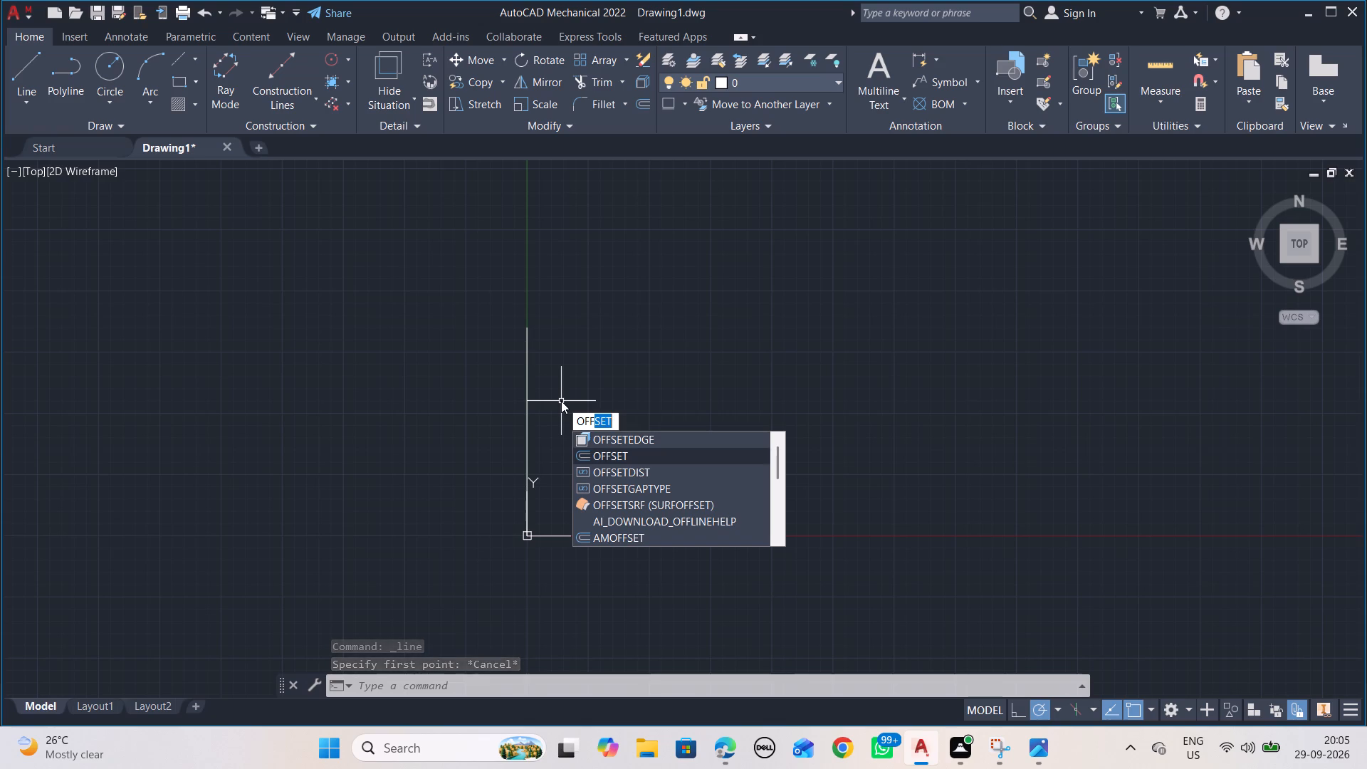
{"action": "key", "text": "Return"}
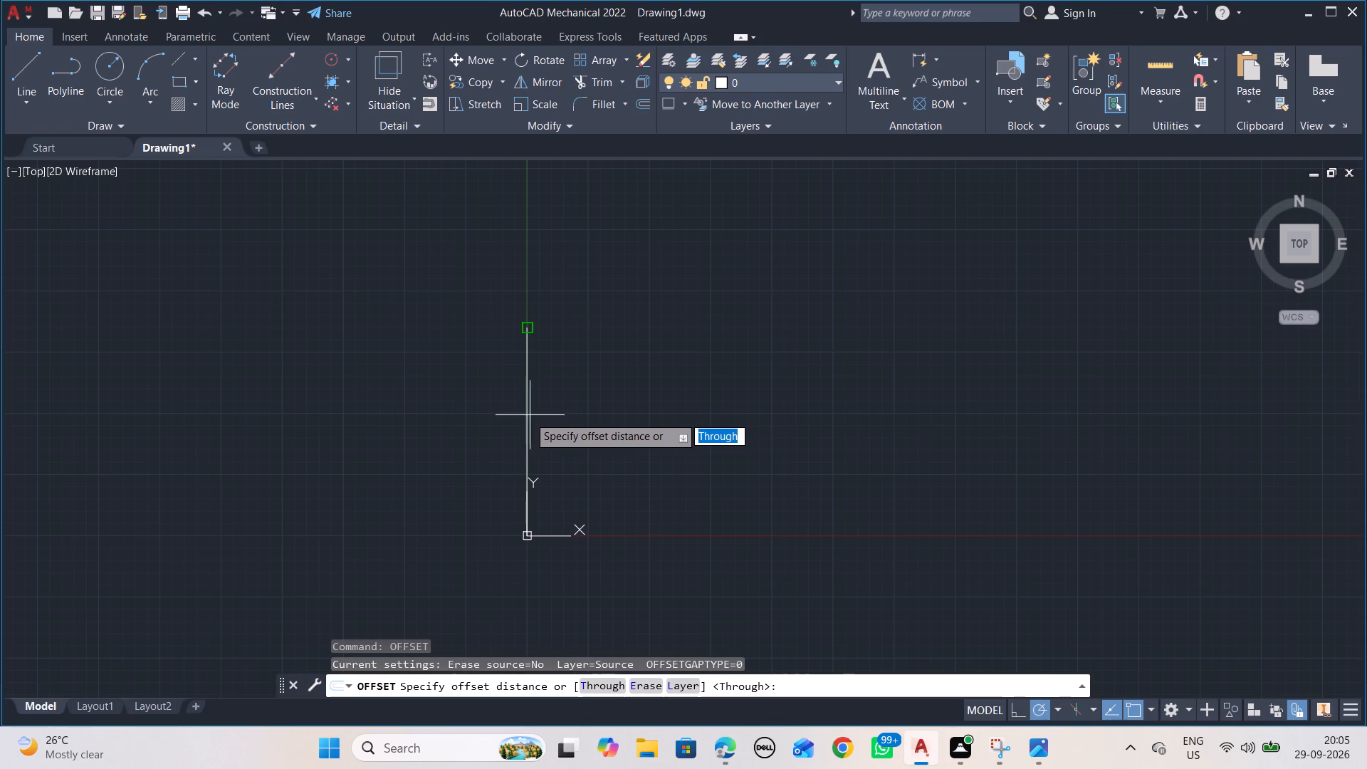
{"action": "left_click", "coordinate": [531, 416]}
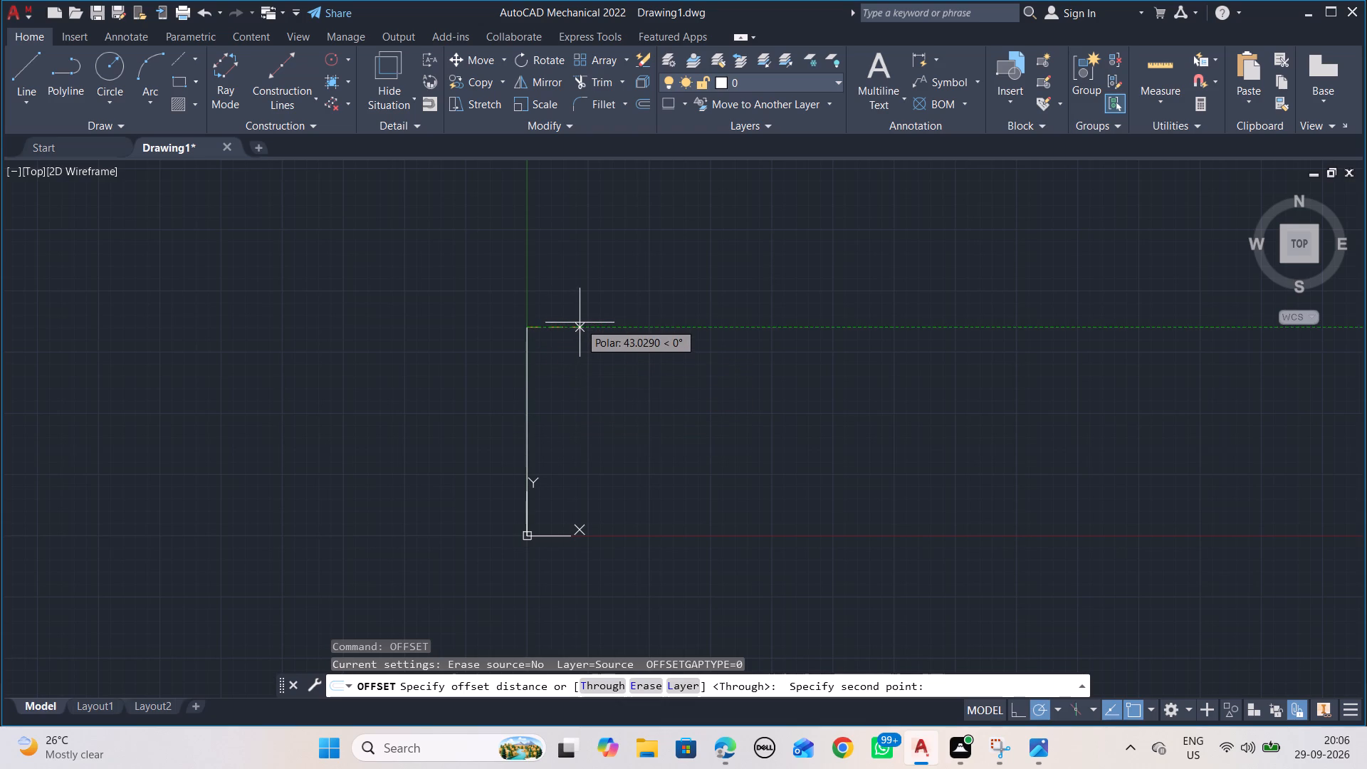
{"action": "type", "text": "16"}
{"action": "key", "text": "Return"}
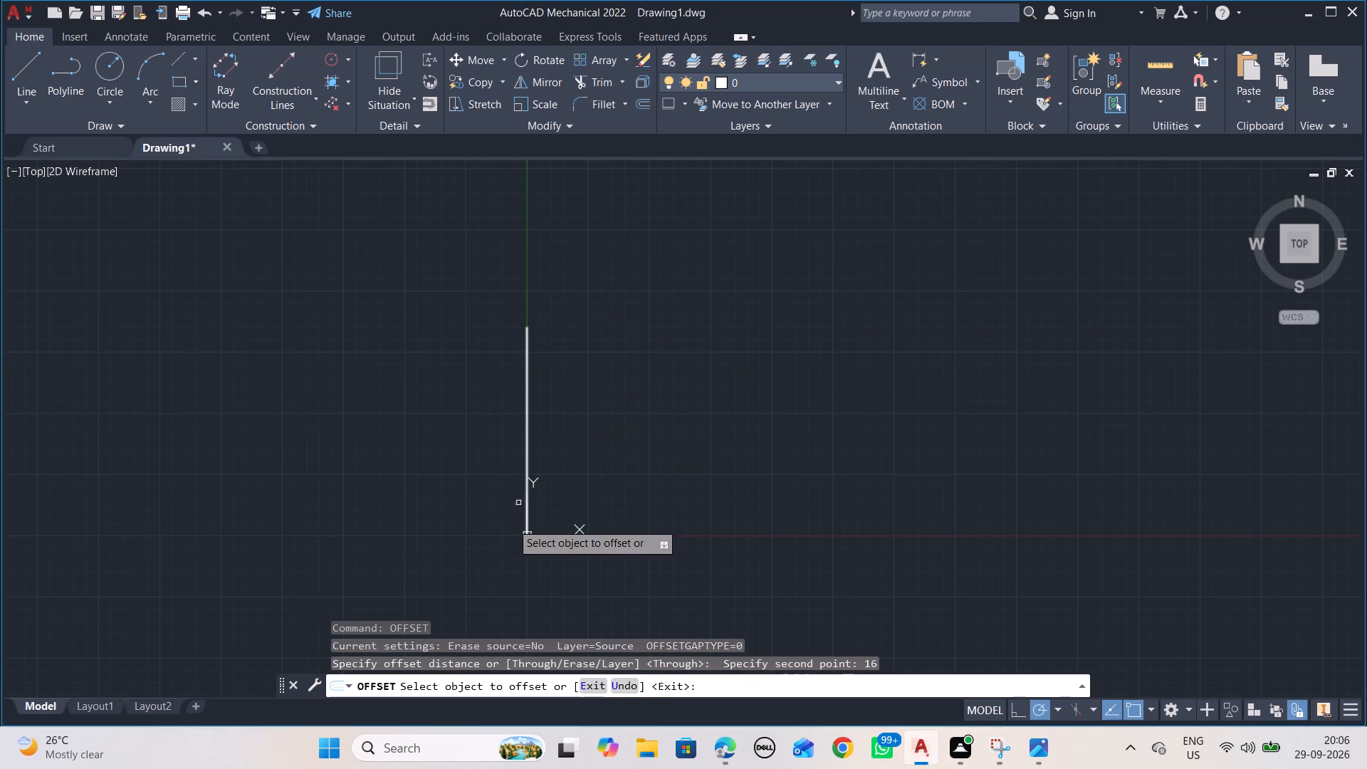
{"action": "left_click", "coordinate": [525, 444]}
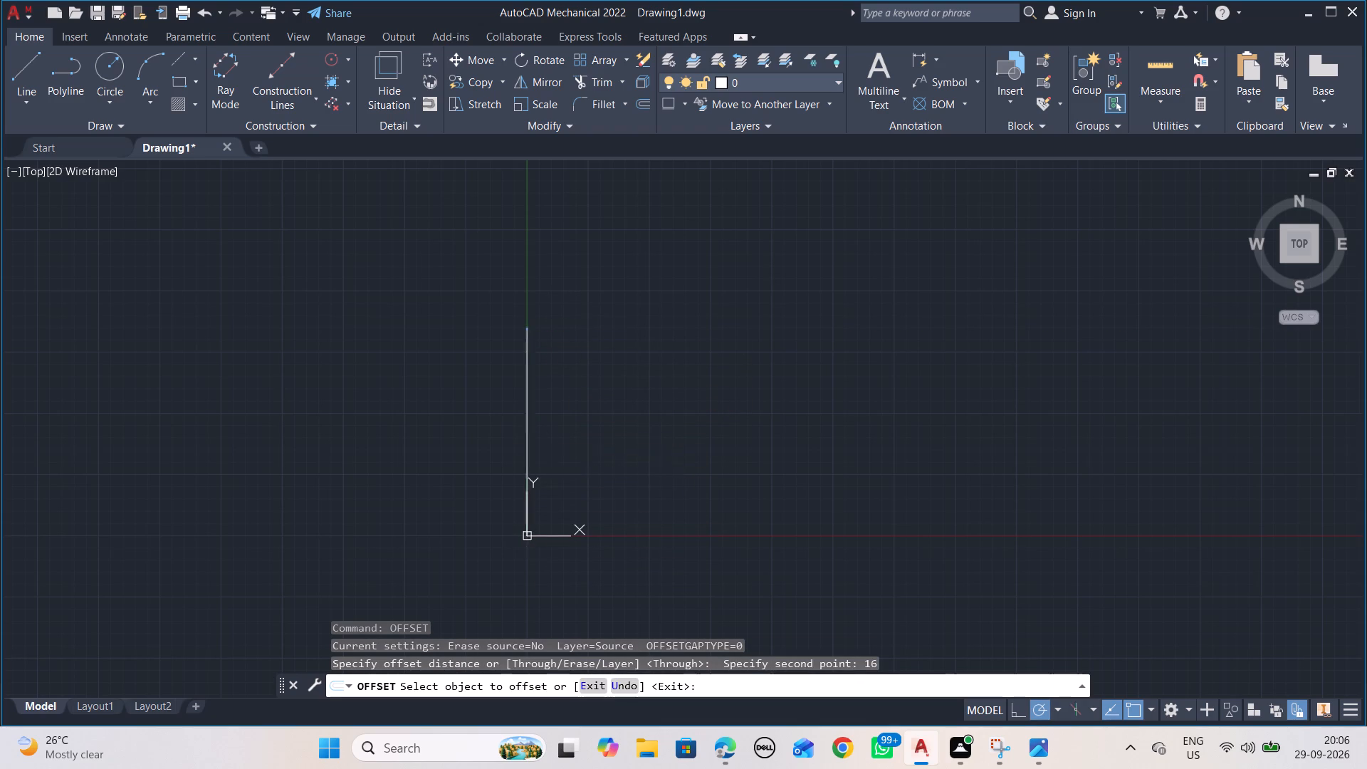
{"action": "left_click", "coordinate": [560, 446]}
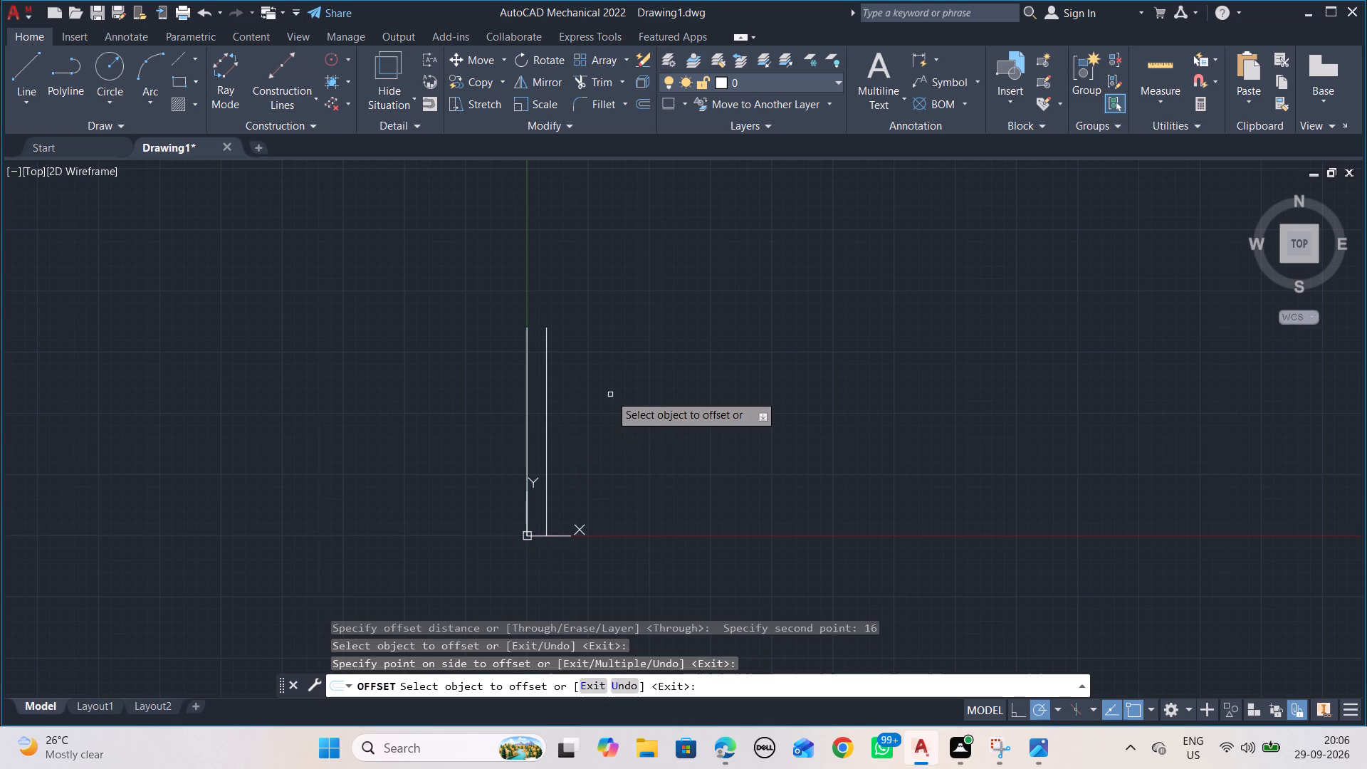
{"action": "key", "text": "Escape"}
Offset the bracket's back edge line by 86 units to the right to locate the small hub's vertical centre line.
{"action": "key", "text": "alt+Tab"}
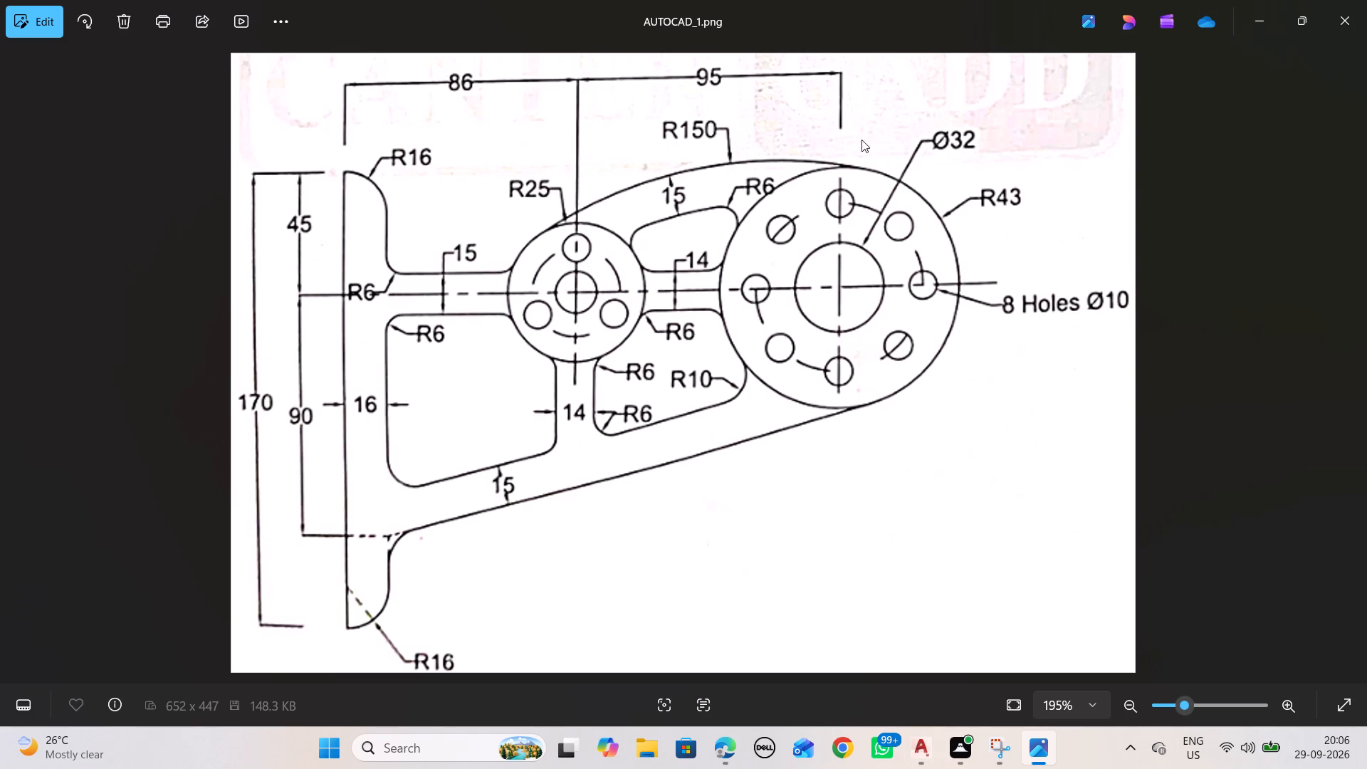
{"action": "key", "text": "alt+Tab"}
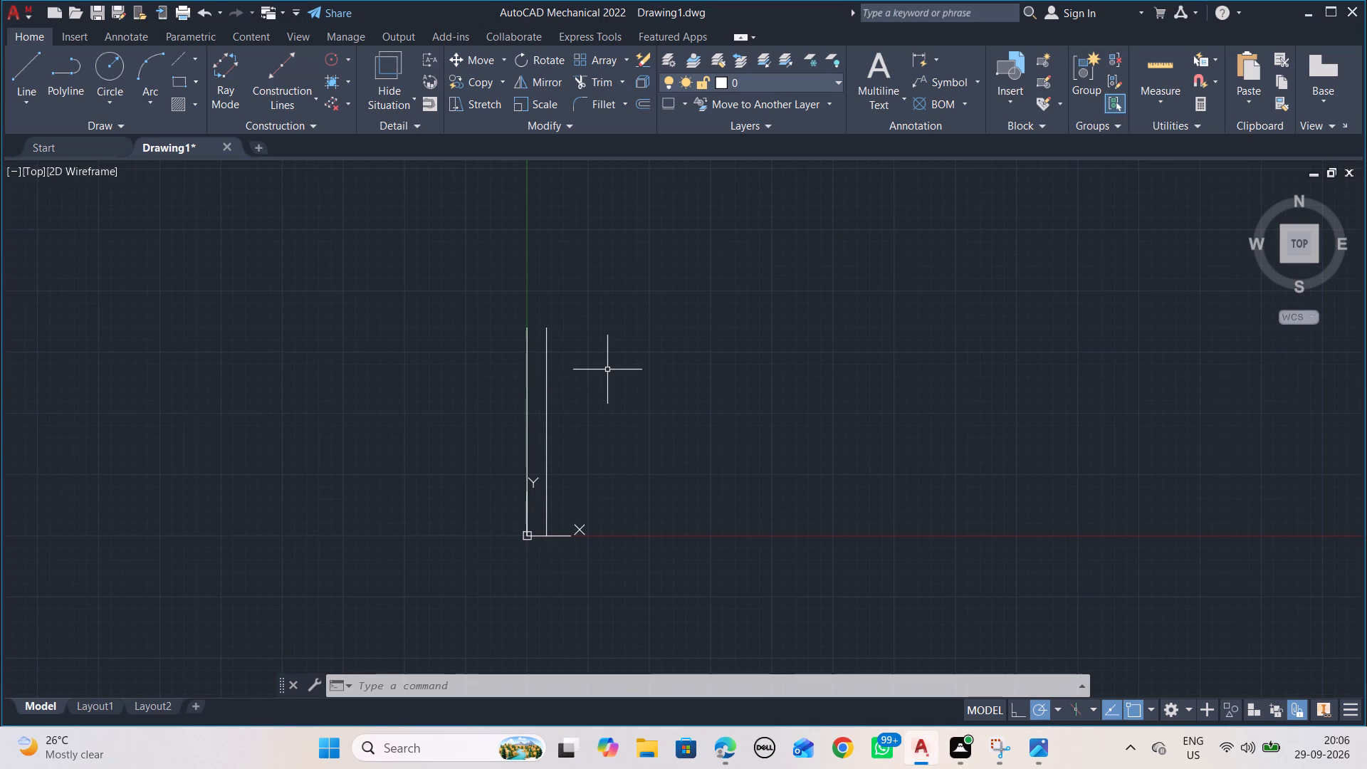
{"action": "key", "text": "o"}
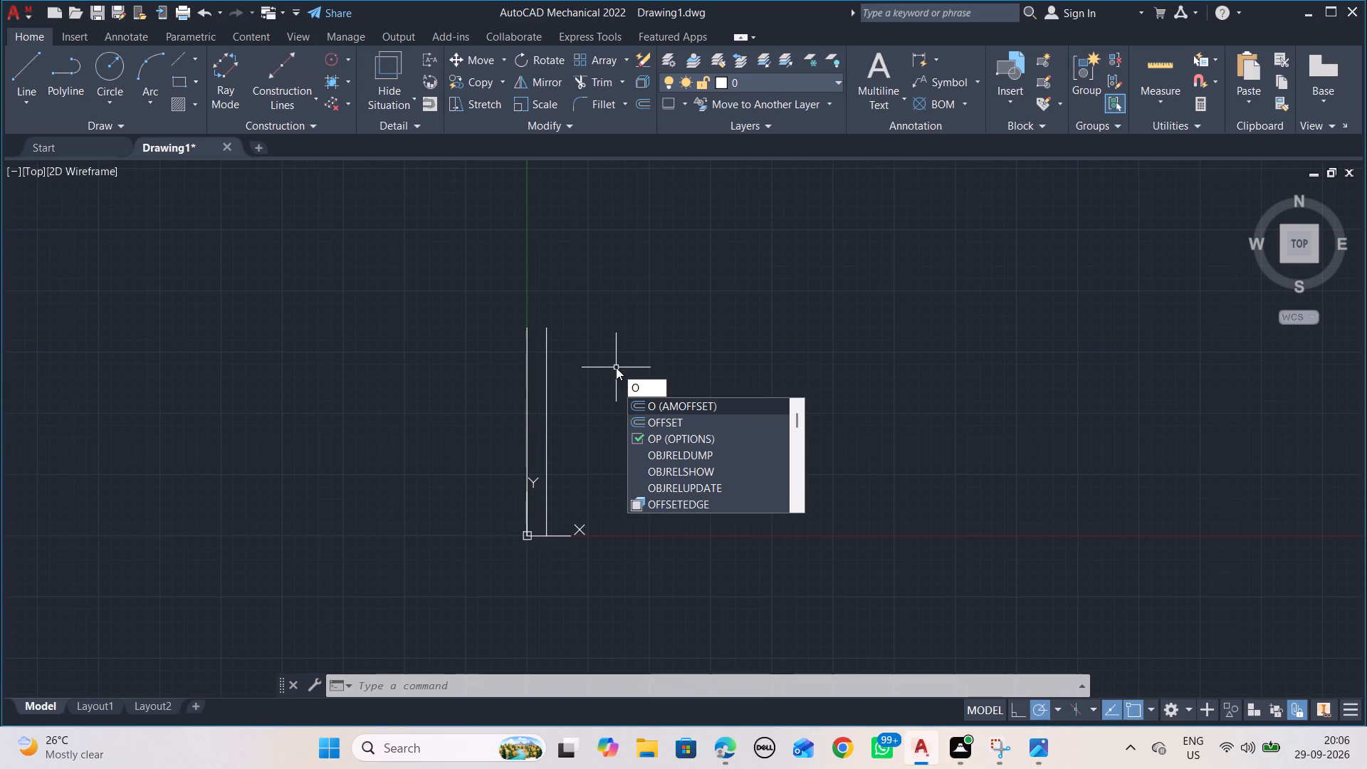
{"action": "key", "text": "Down"}
{"action": "key", "text": "Return"}
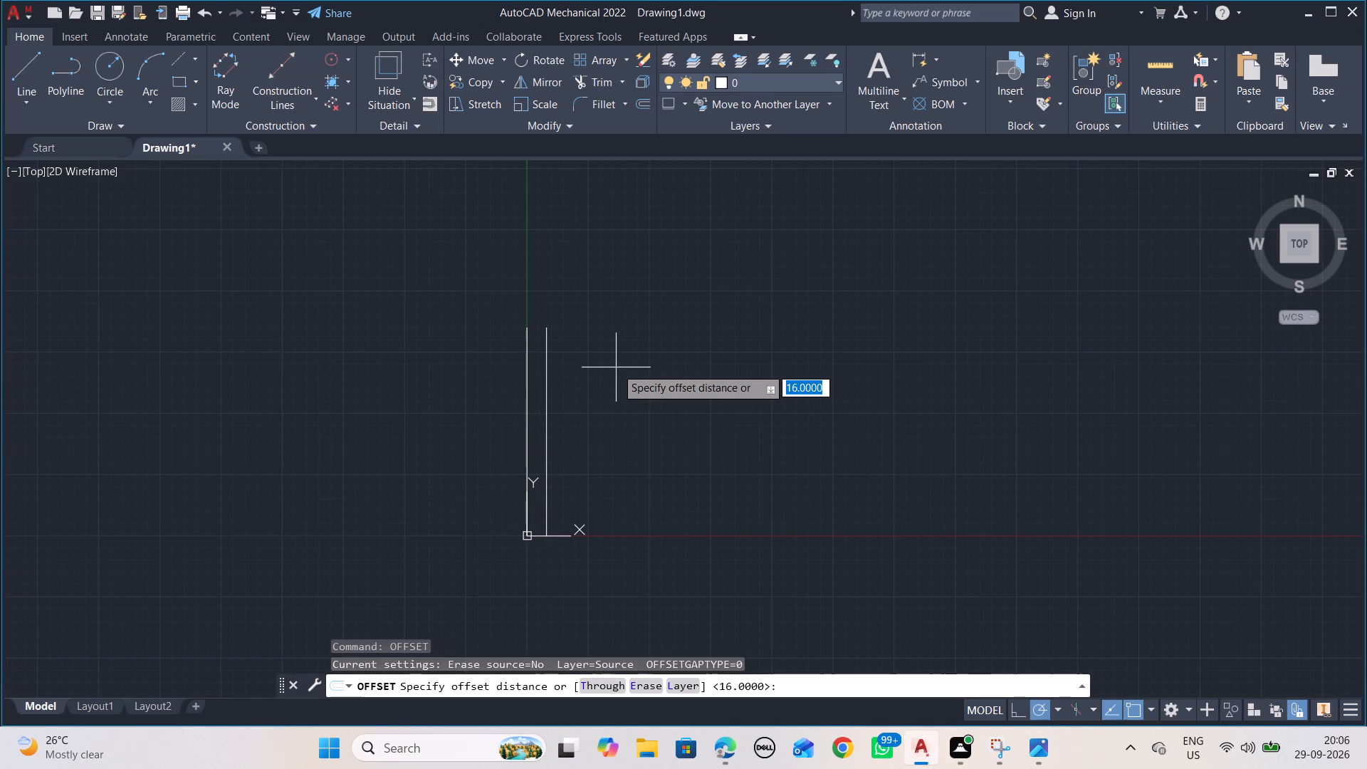
{"action": "type", "text": "86"}
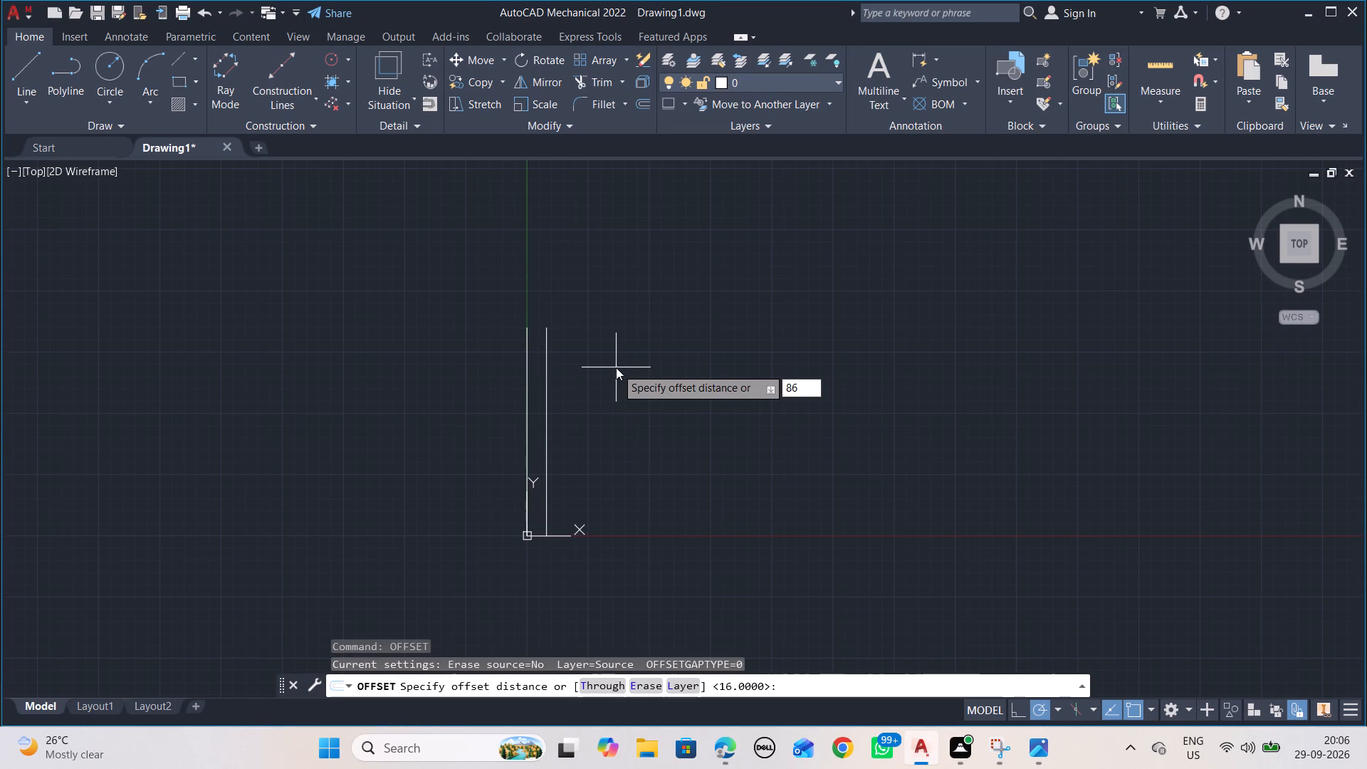
{"action": "key", "text": "Return"}
{"action": "key", "text": "alt+Tab"}
{"action": "key", "text": "alt+Tab"}
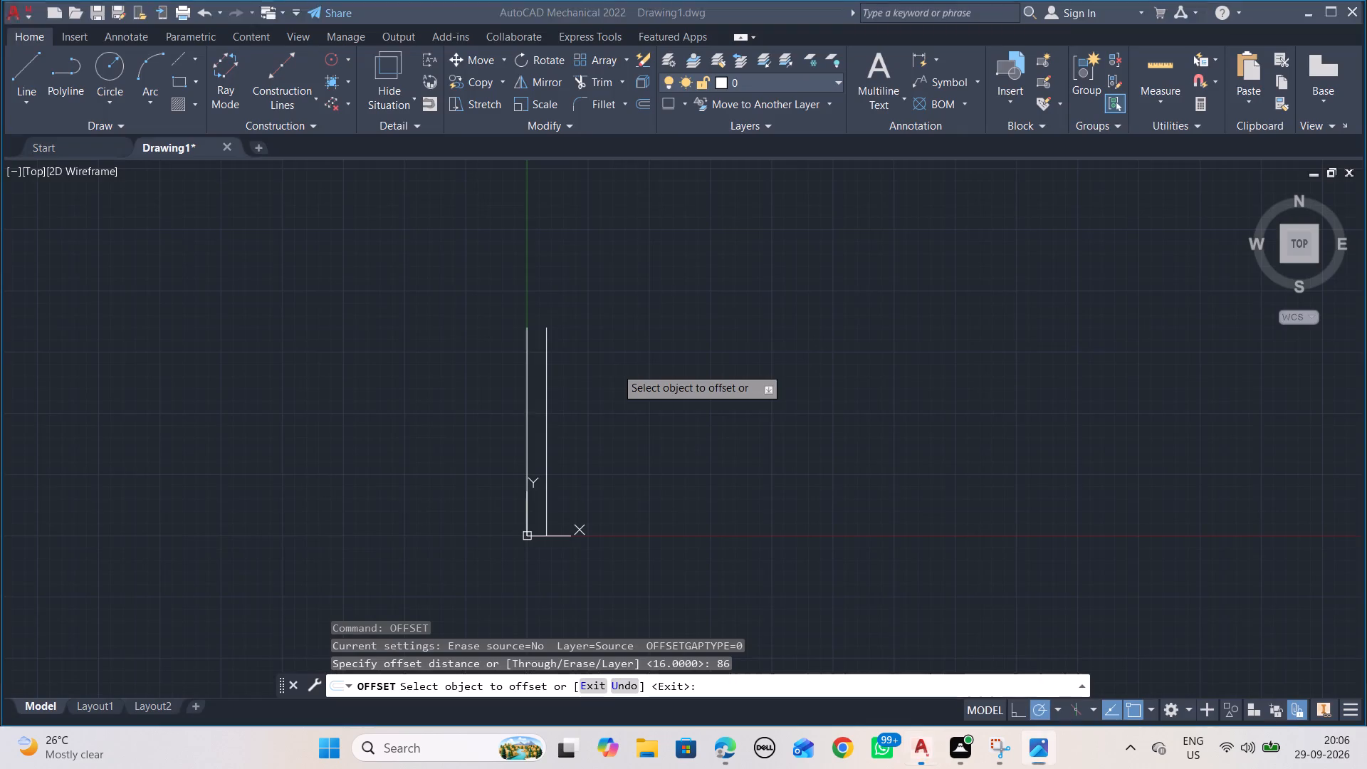
{"action": "left_click", "coordinate": [527, 399]}
{"action": "left_click", "coordinate": [656, 404]}
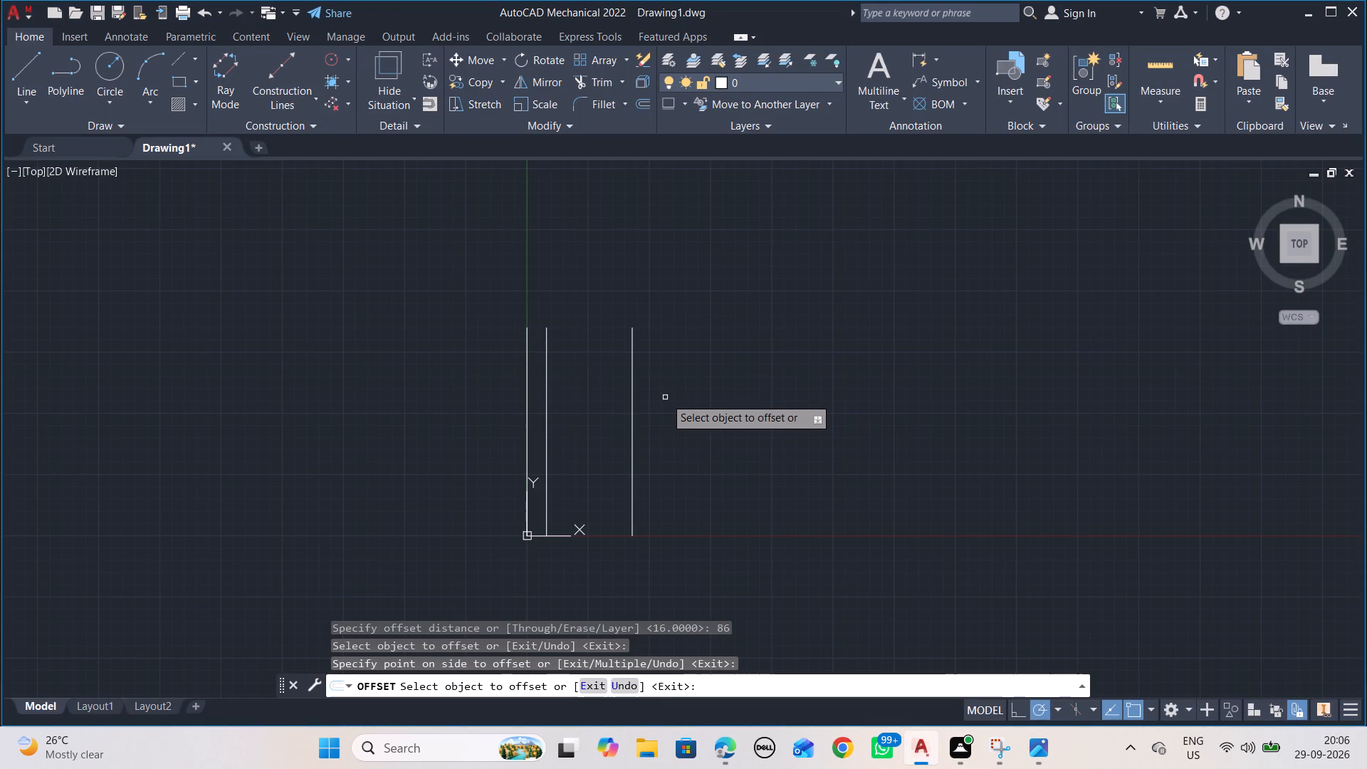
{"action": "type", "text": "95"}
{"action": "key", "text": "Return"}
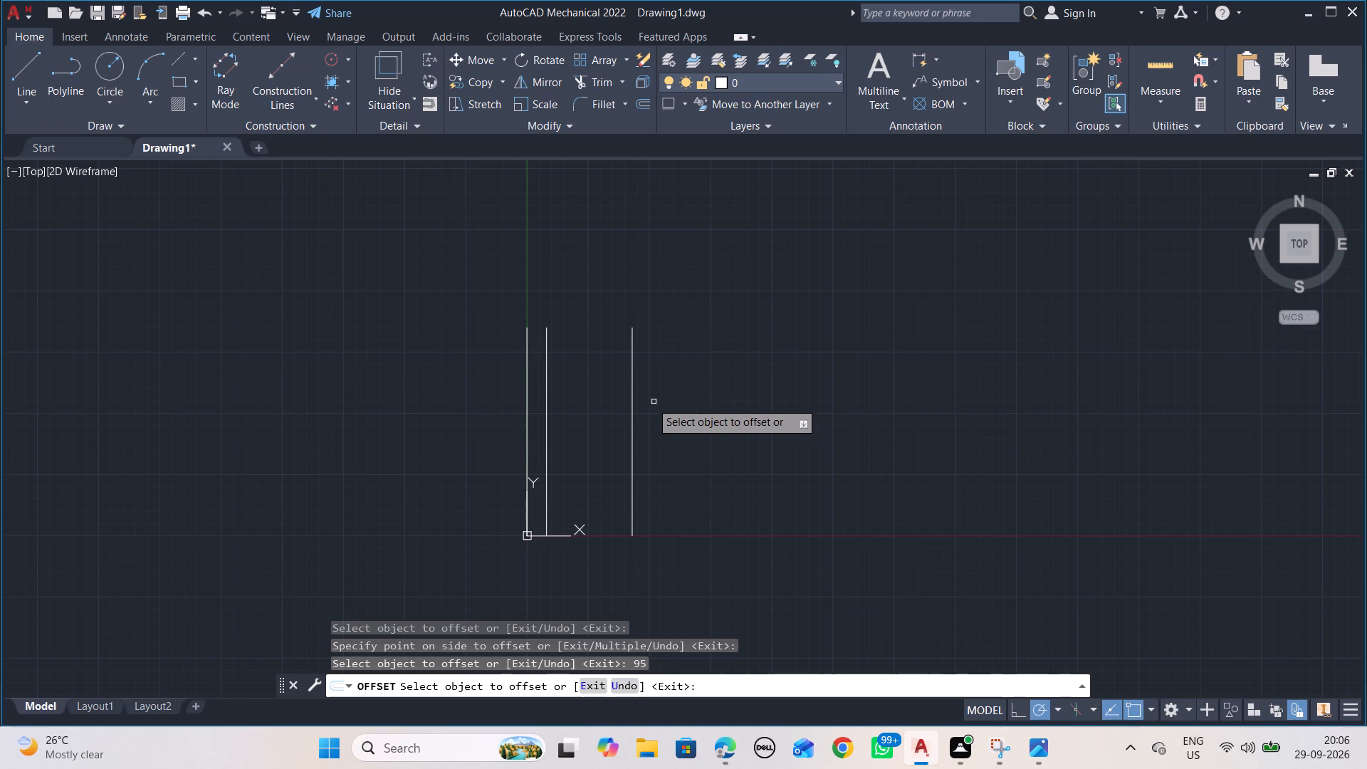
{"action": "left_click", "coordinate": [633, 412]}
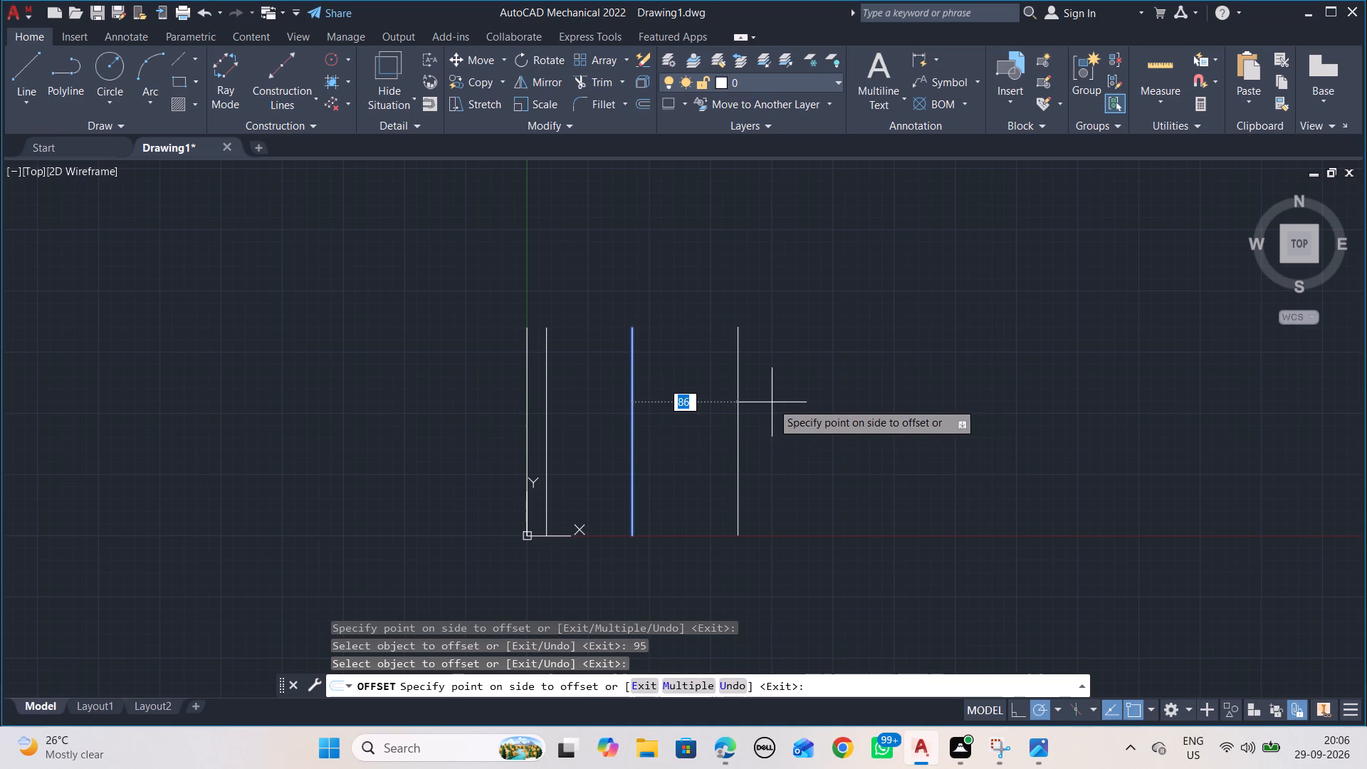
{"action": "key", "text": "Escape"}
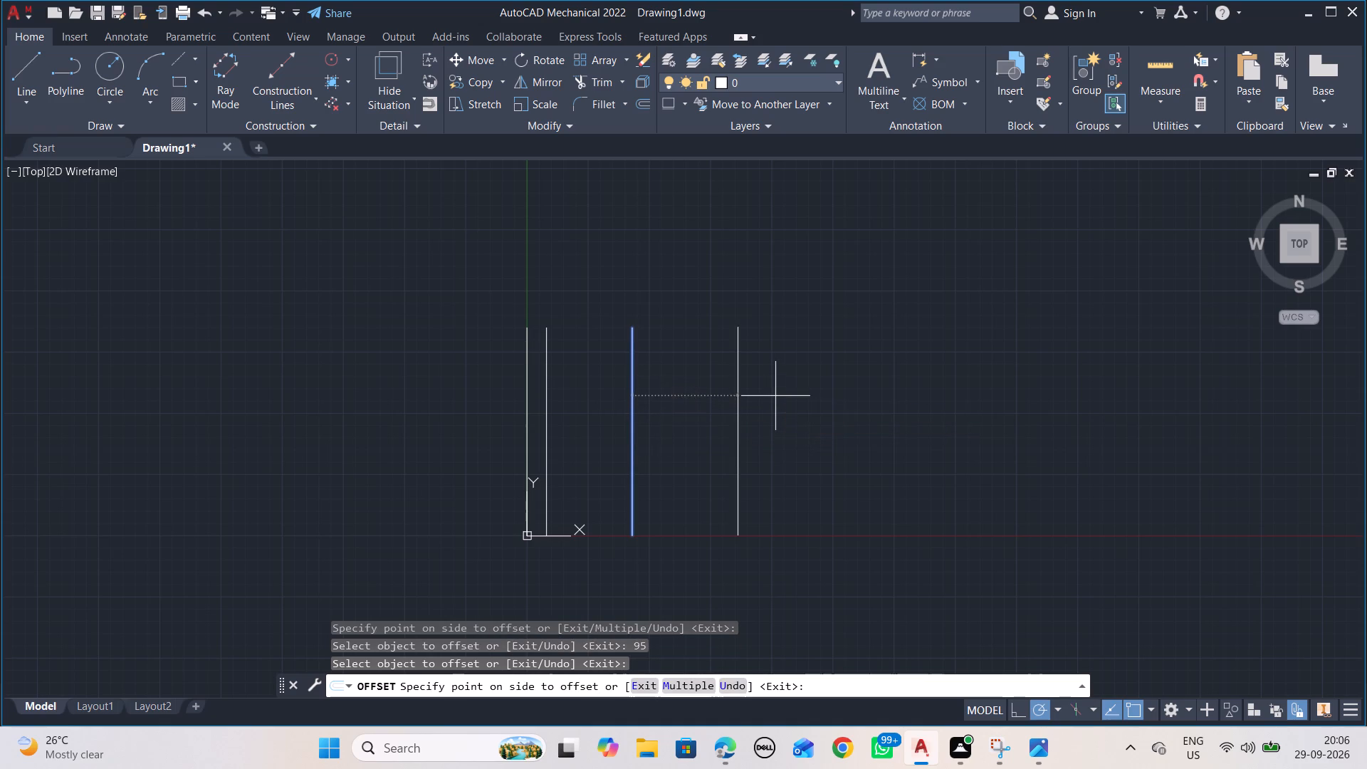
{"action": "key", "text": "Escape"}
Offset the small hub's vertical centre line by 95 units to the right for the large hub's centre line.
{"action": "type", "text": "OFF"}
{"action": "key", "text": "Down"}
{"action": "key", "text": "Up"}
{"action": "key", "text": "Return"}
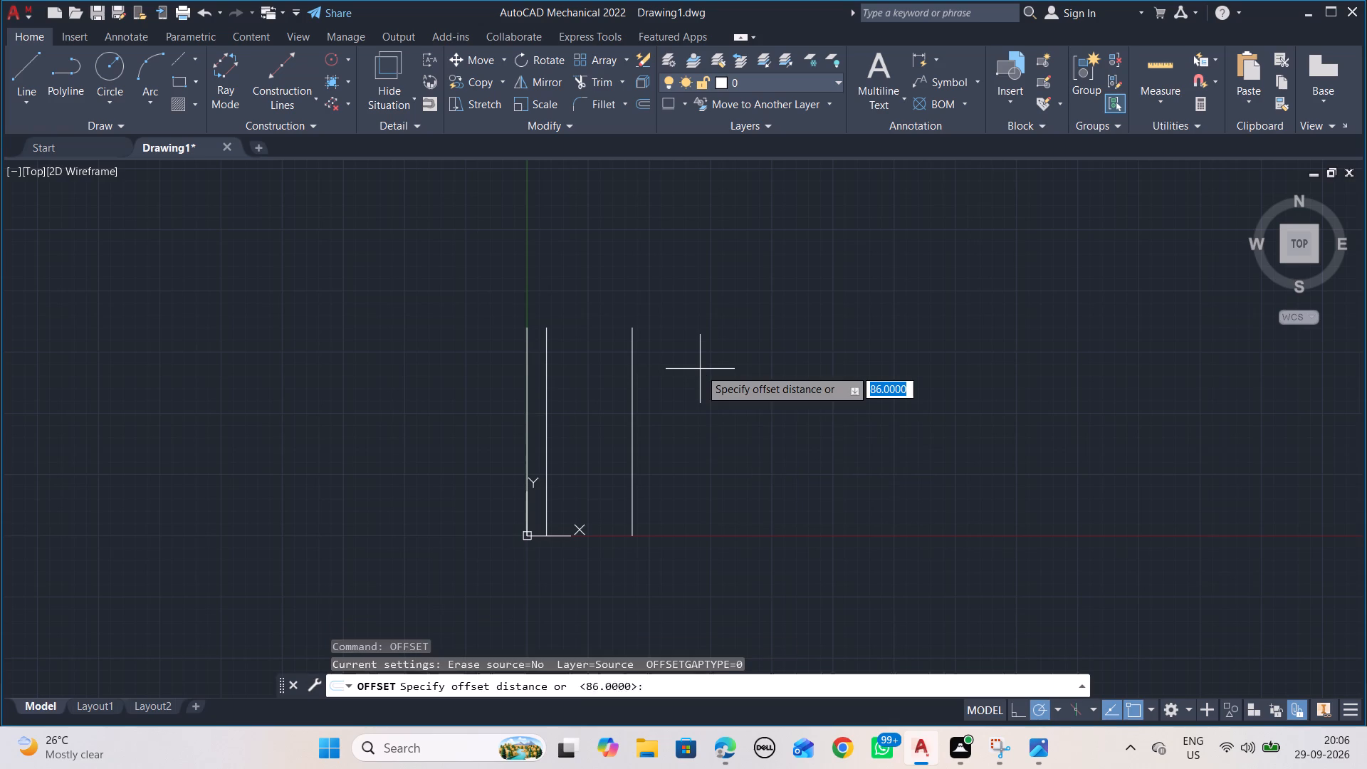
{"action": "type", "text": "95"}
{"action": "key", "text": "Return"}
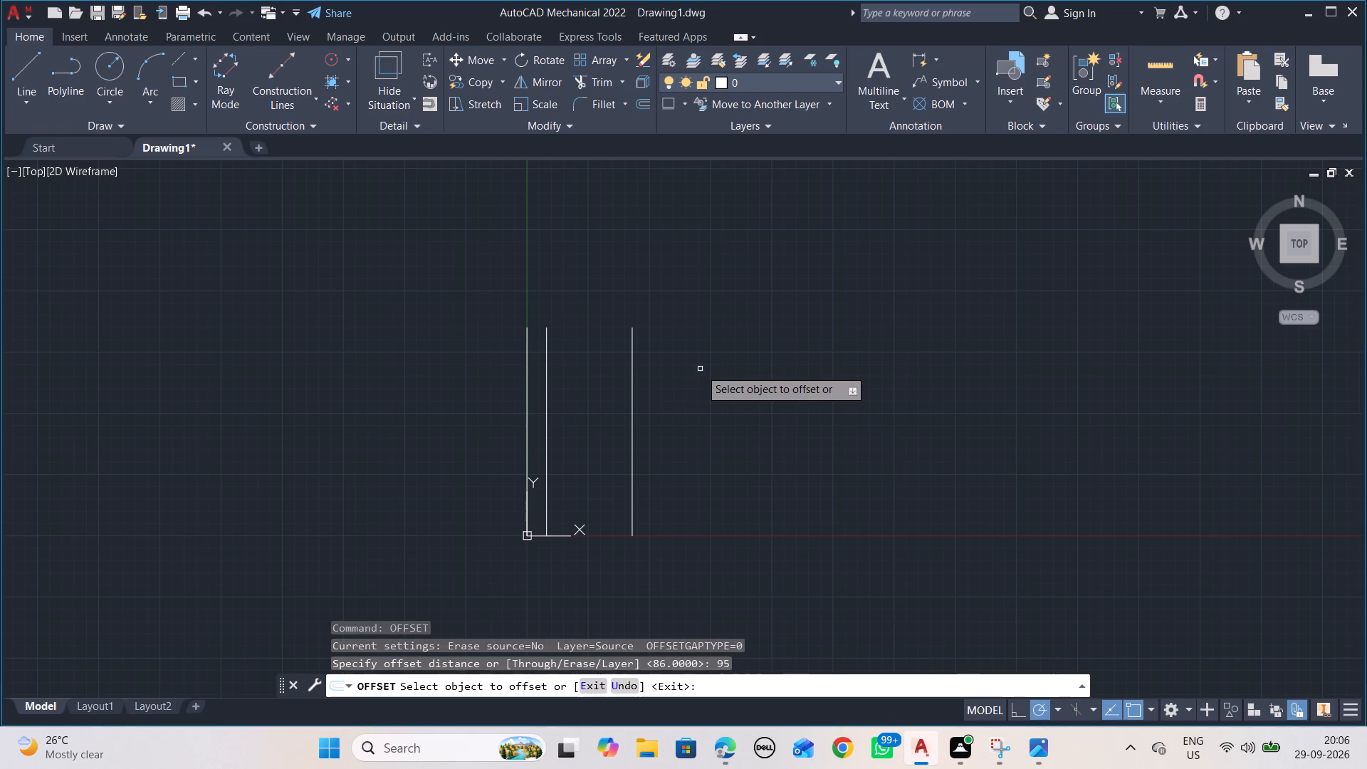
{"action": "left_click", "coordinate": [634, 388]}
{"action": "left_click", "coordinate": [659, 390]}
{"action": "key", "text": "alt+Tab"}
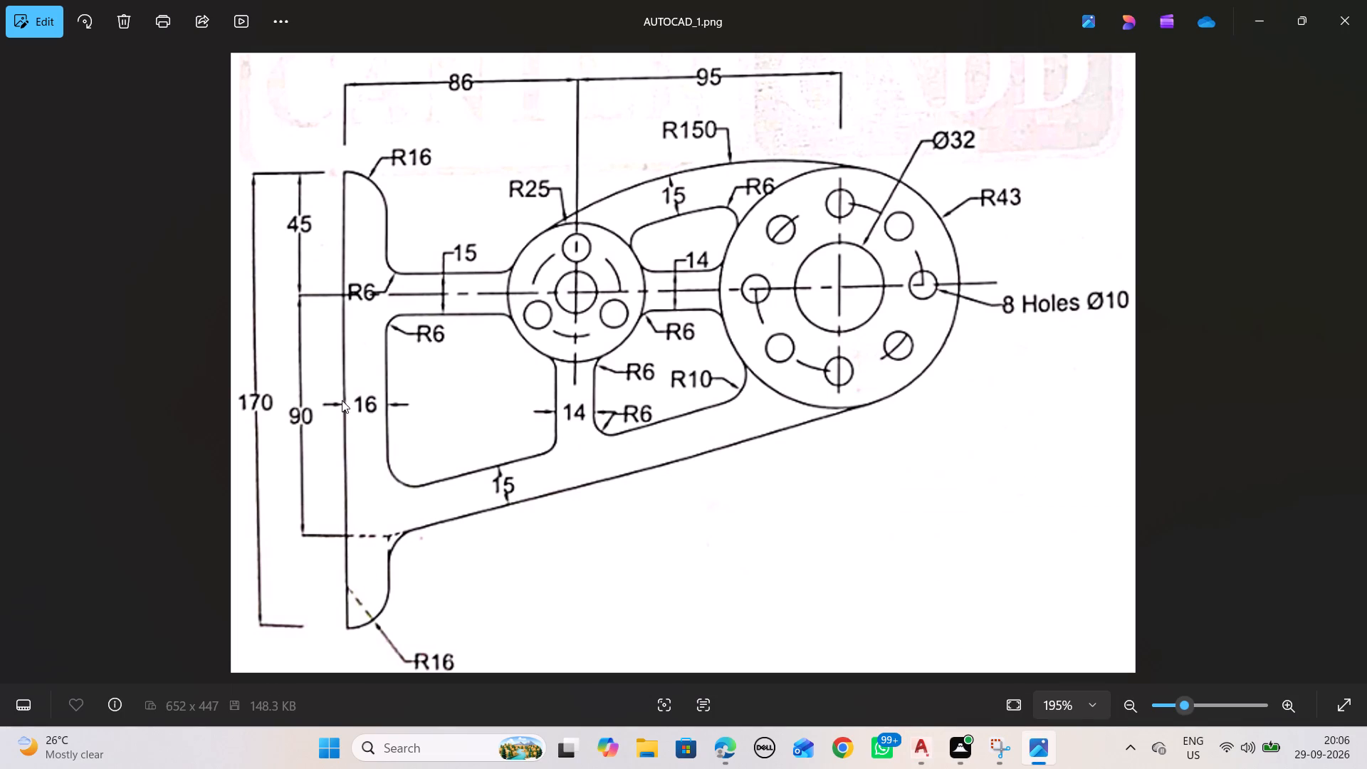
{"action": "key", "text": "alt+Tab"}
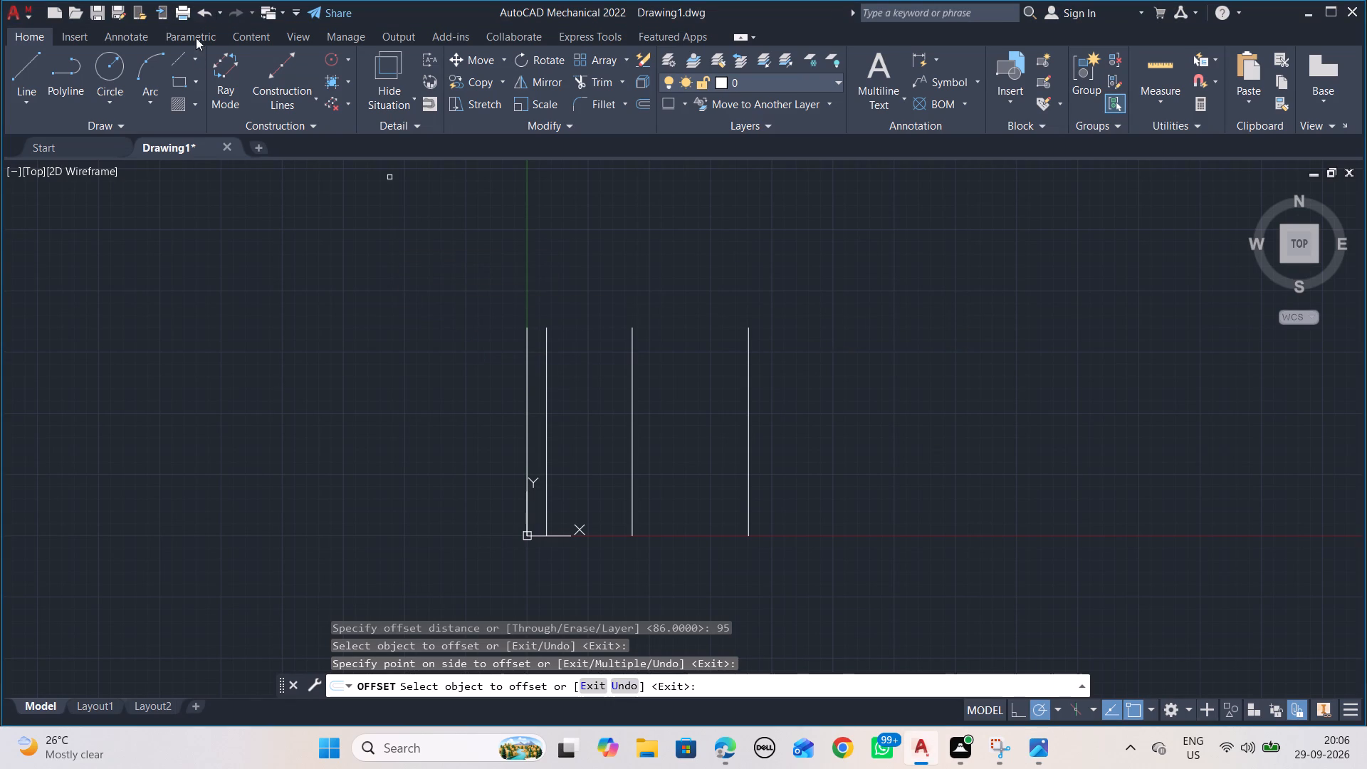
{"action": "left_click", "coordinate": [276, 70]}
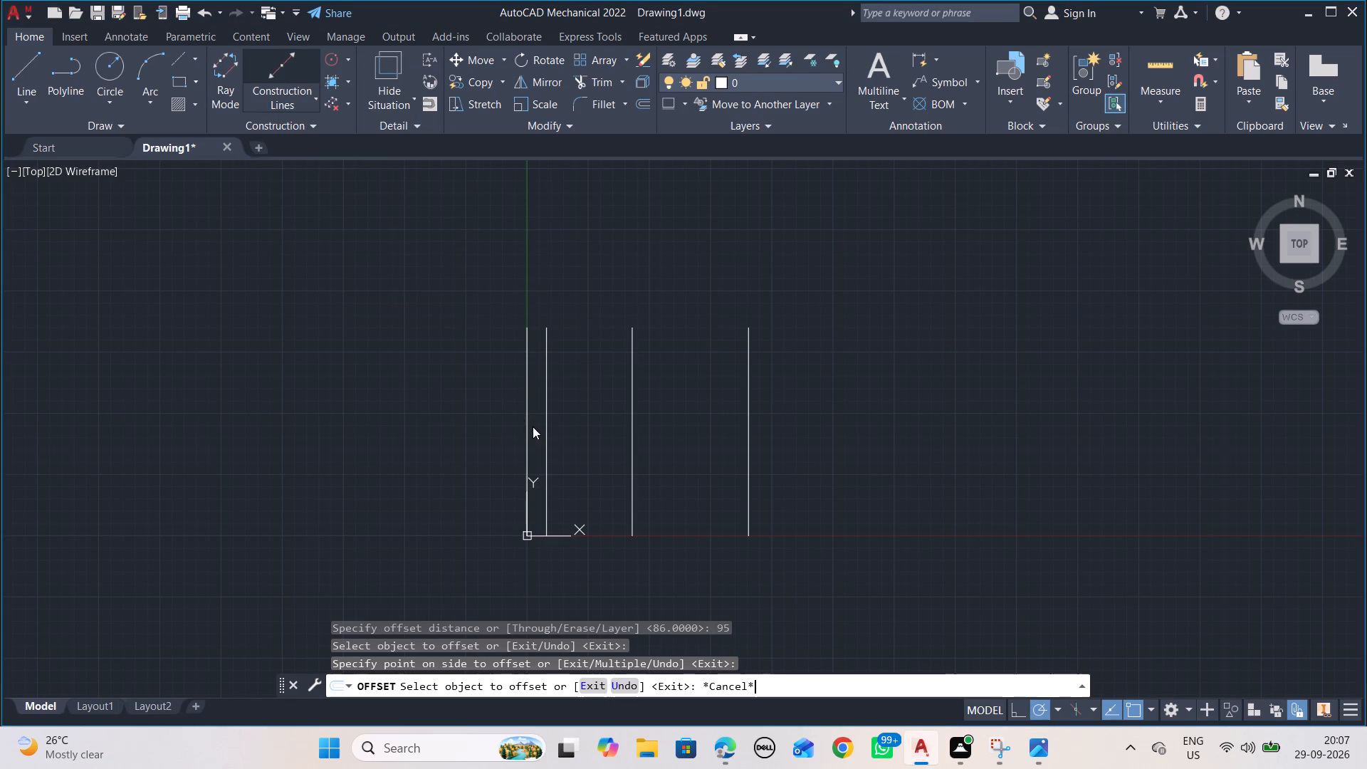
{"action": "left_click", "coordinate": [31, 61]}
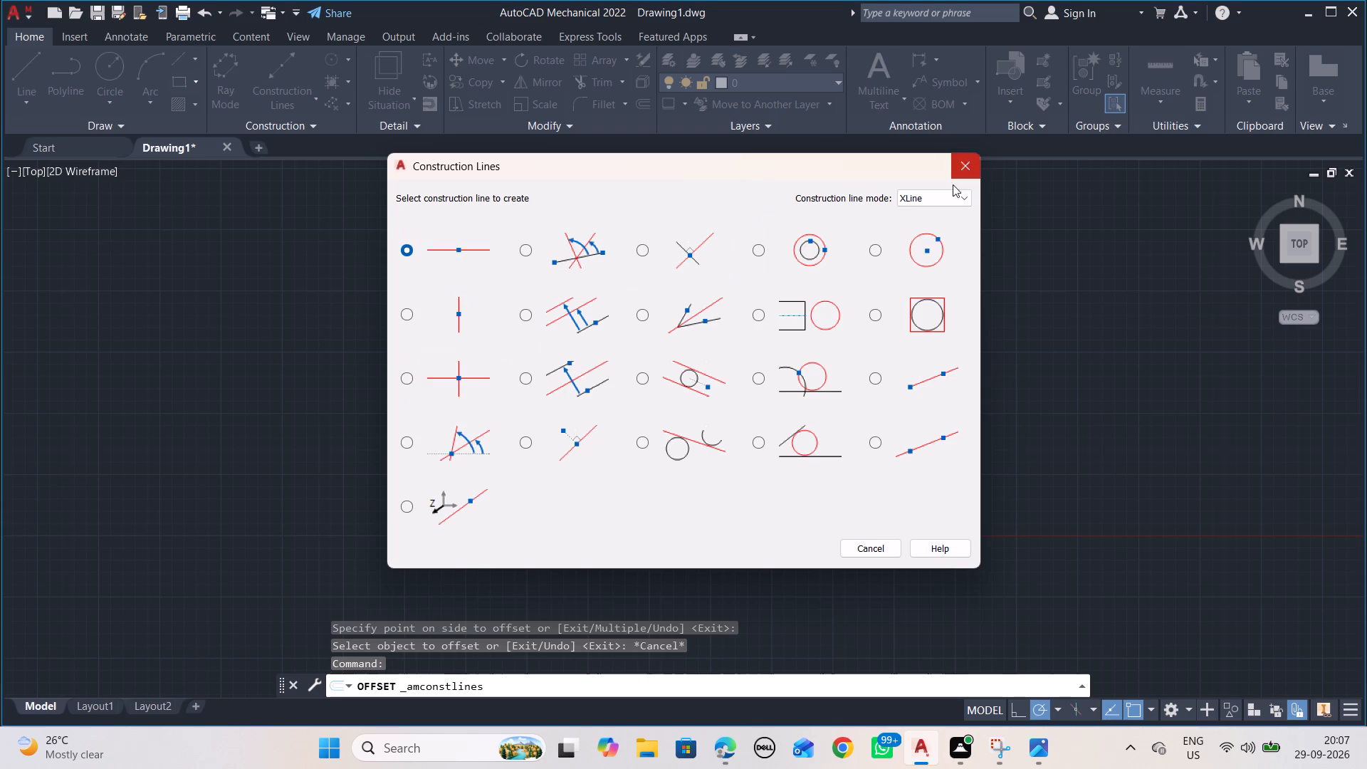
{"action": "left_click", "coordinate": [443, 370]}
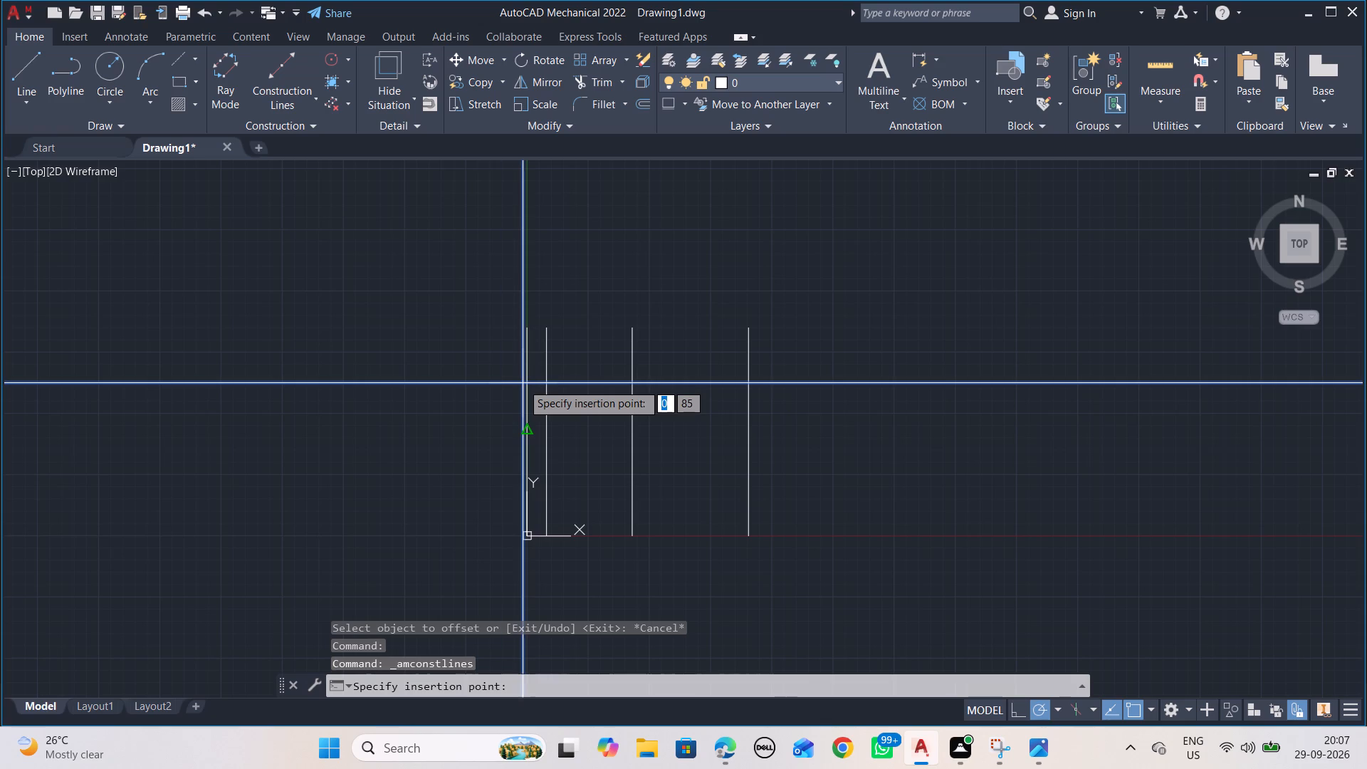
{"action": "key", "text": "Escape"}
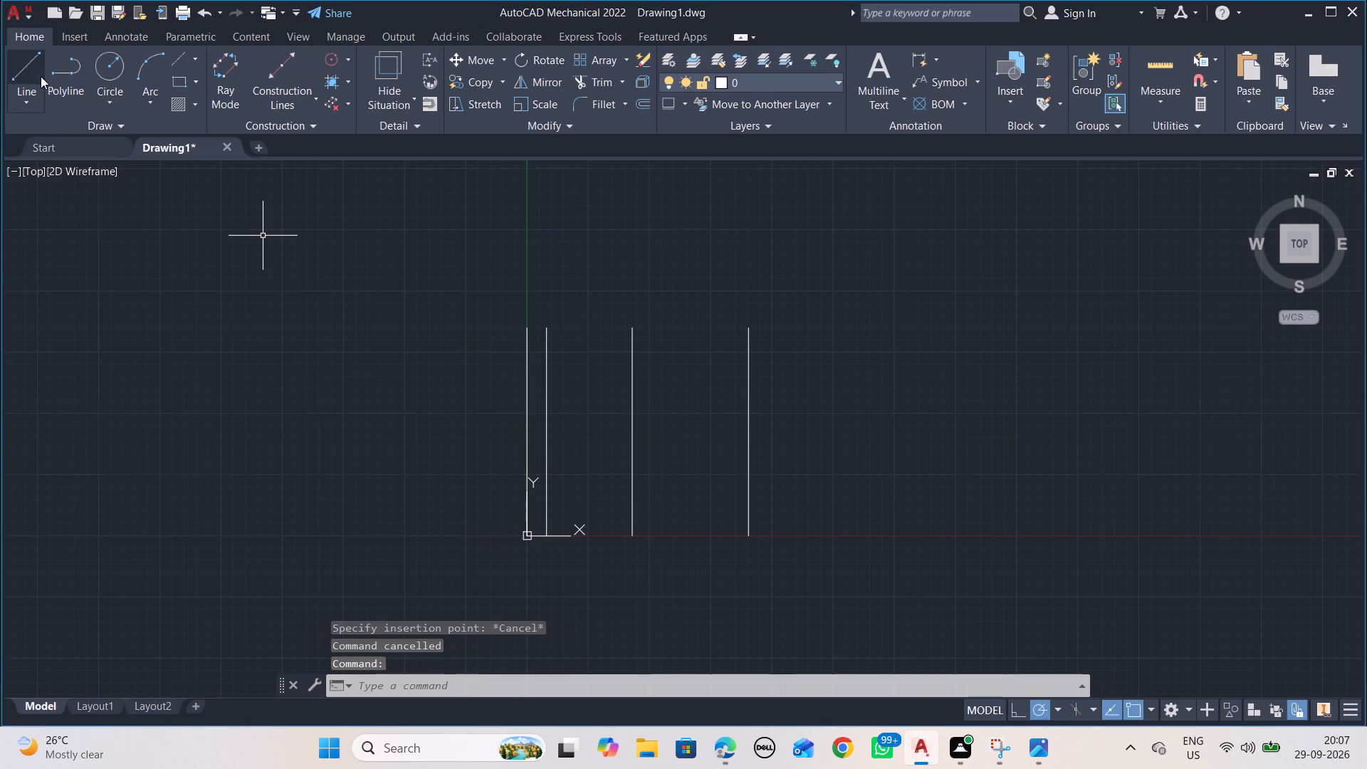
Draw a horizontal line starting at @-45,0 and running right across both hub centre lines.
{"action": "left_click", "coordinate": [27, 75]}
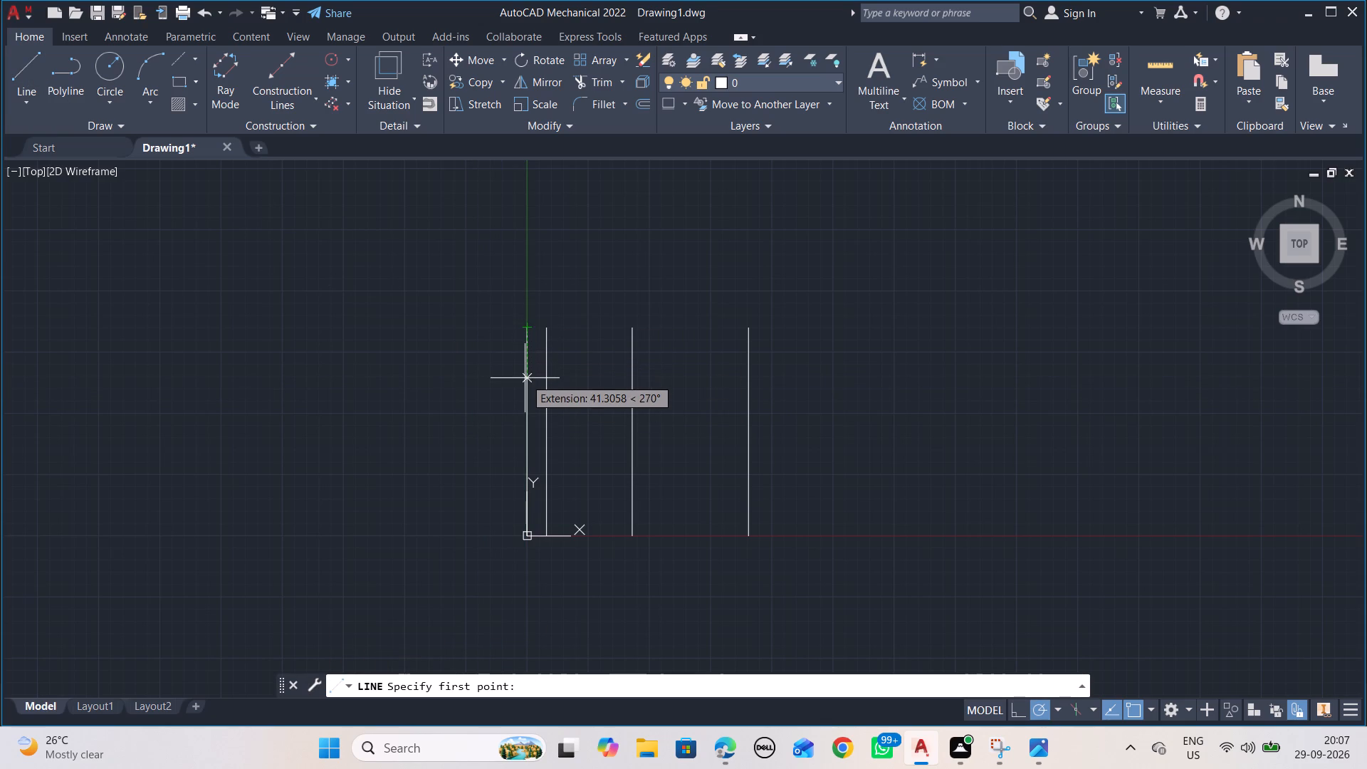
{"action": "key", "text": "shift+at"}
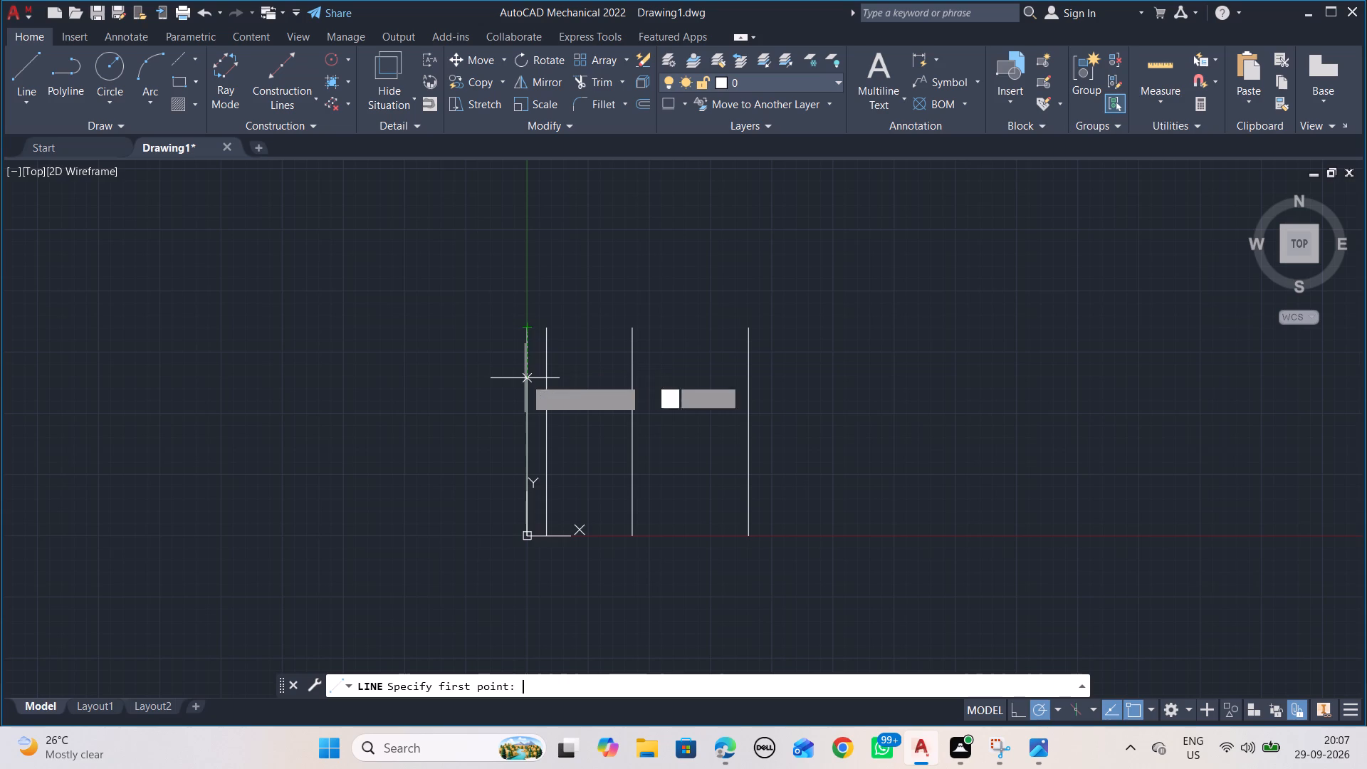
{"action": "type", "text": "-45"}
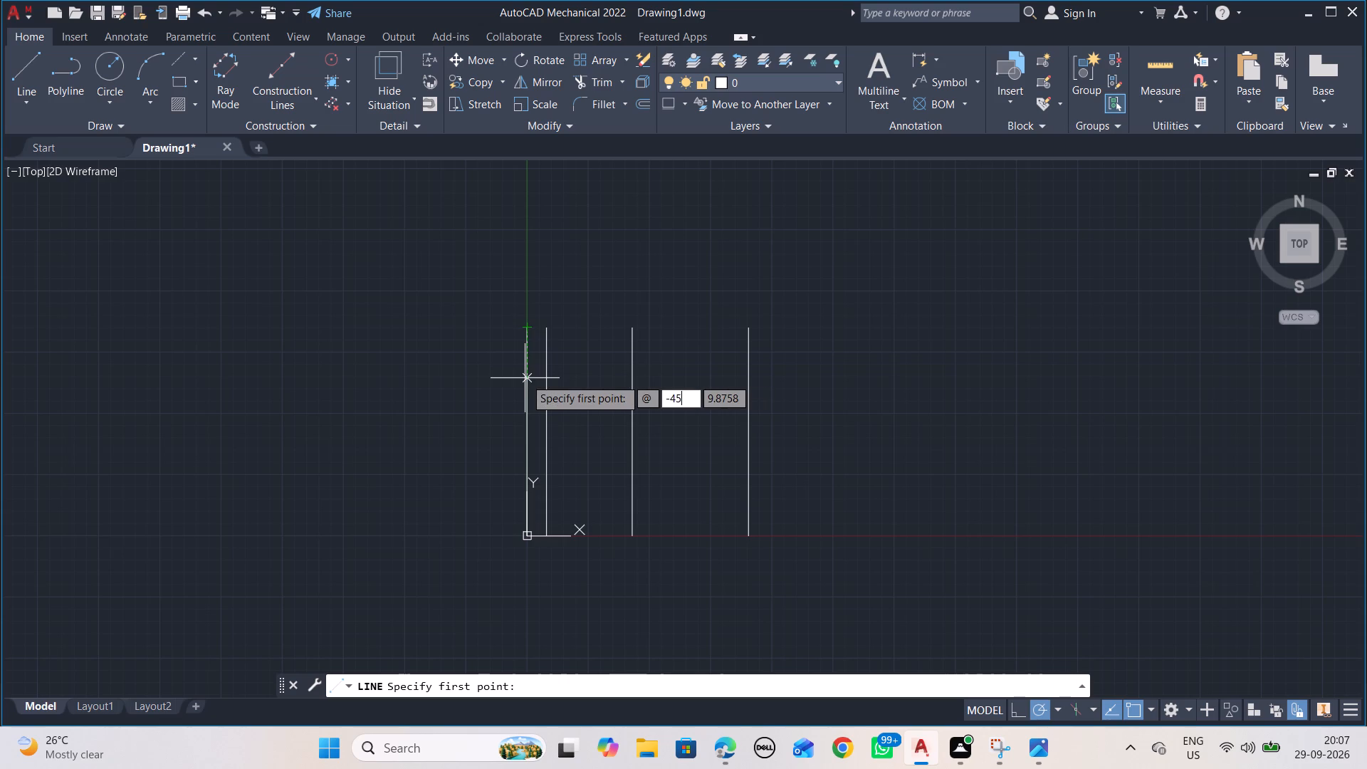
{"action": "key", "text": "Tab"}
{"action": "key", "text": "0"}
{"action": "key", "text": "Return"}
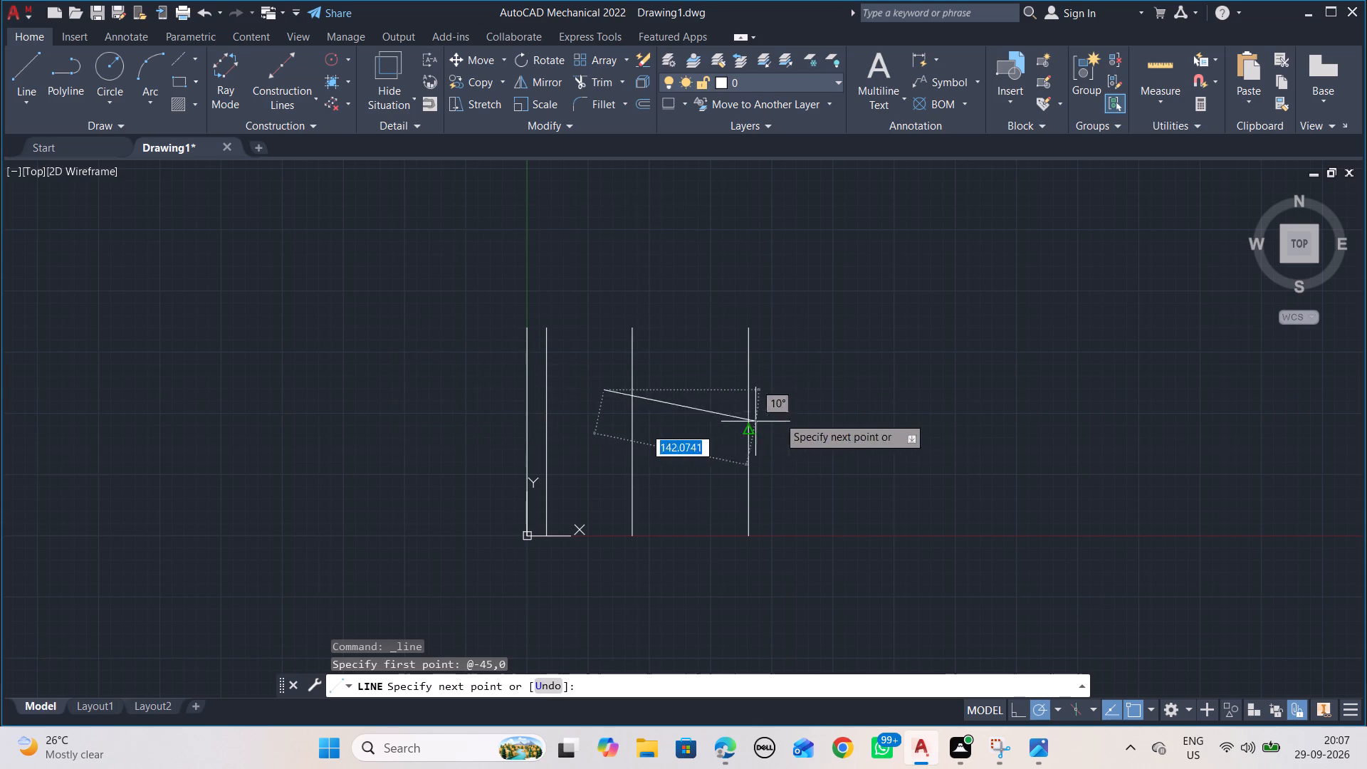
{"action": "left_click", "coordinate": [842, 389]}
{"action": "middle_click", "coordinate": [878, 283]}
{"action": "scroll", "coordinate": [878, 283], "scroll_direction": "up", "scroll_amount": 1}
{"action": "key", "text": "Escape"}
Examine the two hubs and their dimensions in the AUTOCAD_1.png reference image.
{"action": "key", "text": "alt+Tab"}
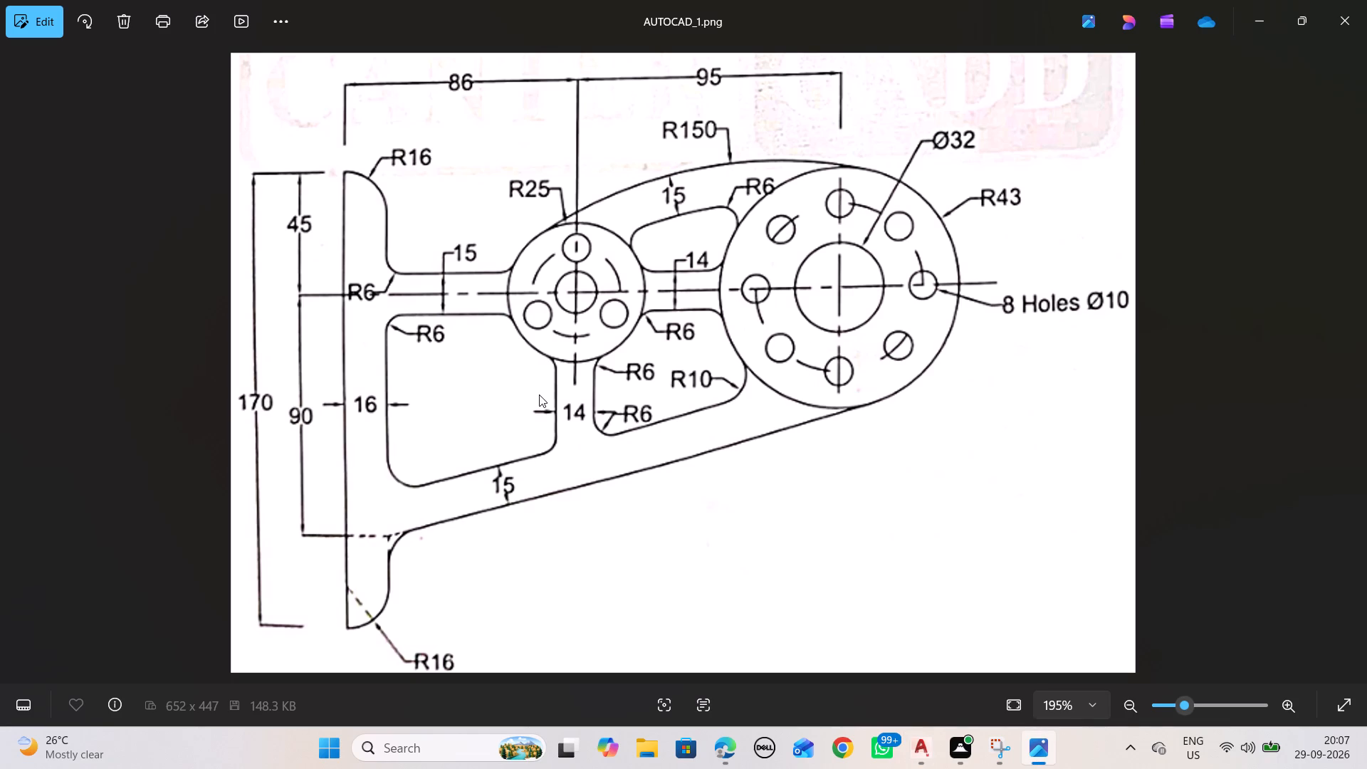
{"action": "scroll", "coordinate": [538, 394], "scroll_direction": "down", "scroll_amount": 3}
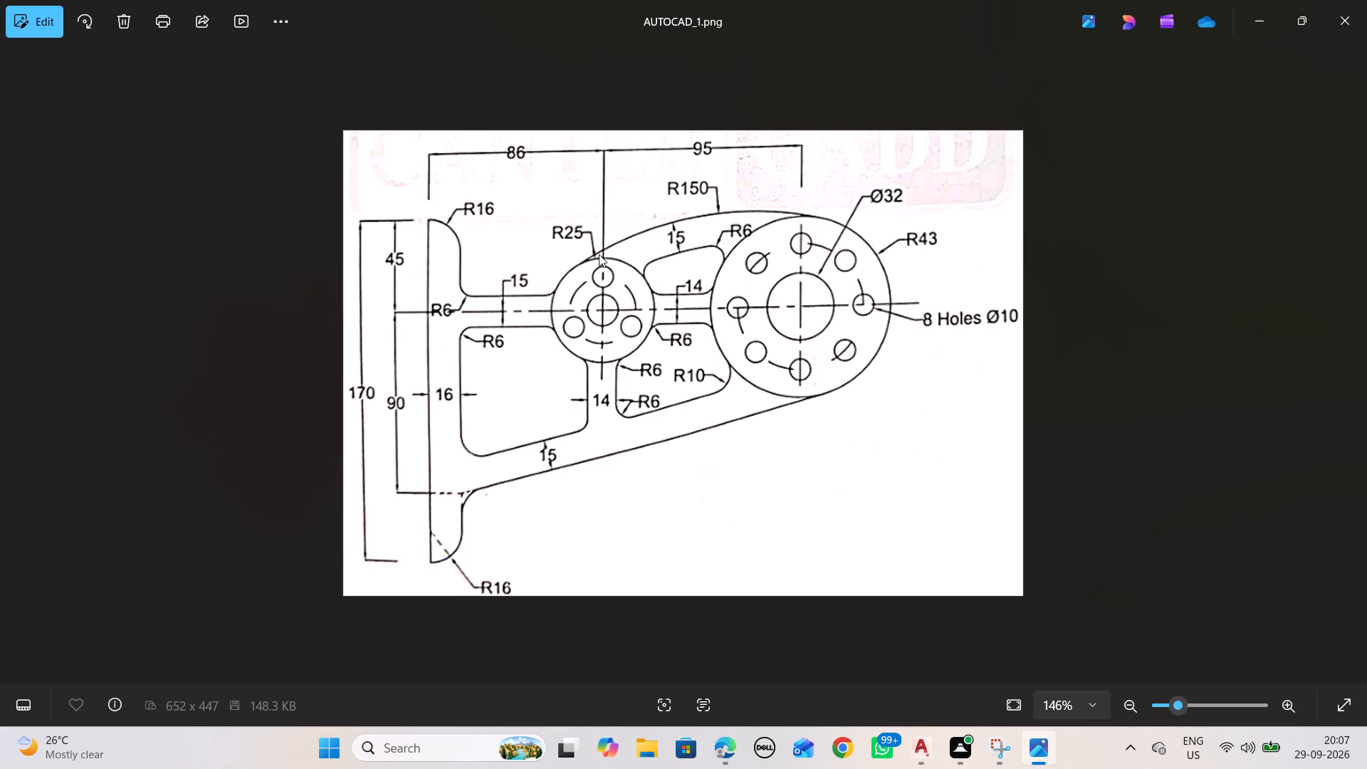
{"action": "scroll", "coordinate": [599, 253], "scroll_direction": "up", "scroll_amount": 6}
{"action": "scroll", "coordinate": [598, 253], "scroll_direction": "down", "scroll_amount": 1}
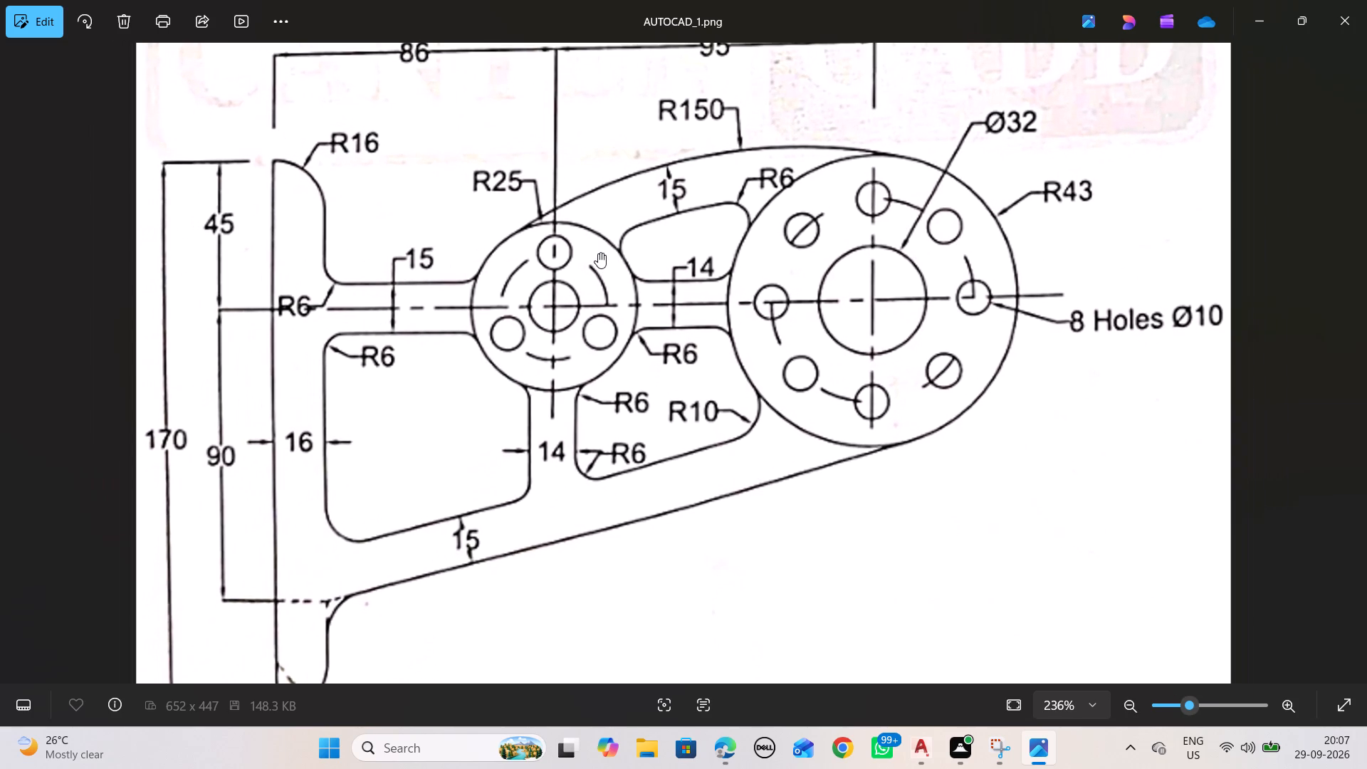
{"action": "scroll", "coordinate": [598, 253], "scroll_direction": "down", "scroll_amount": 4}
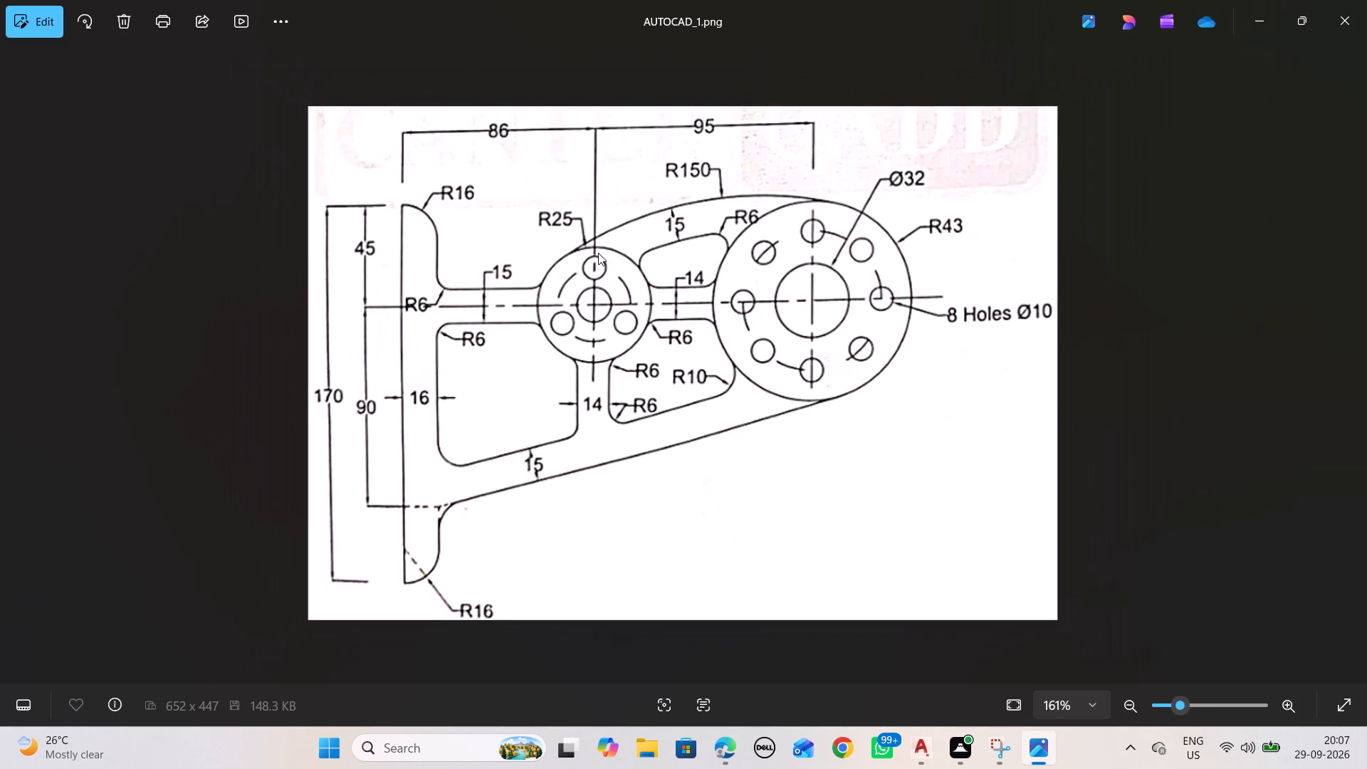
{"action": "key", "text": "alt+Tab"}
{"action": "scroll", "coordinate": [725, 382], "scroll_direction": "down", "scroll_amount": 1}
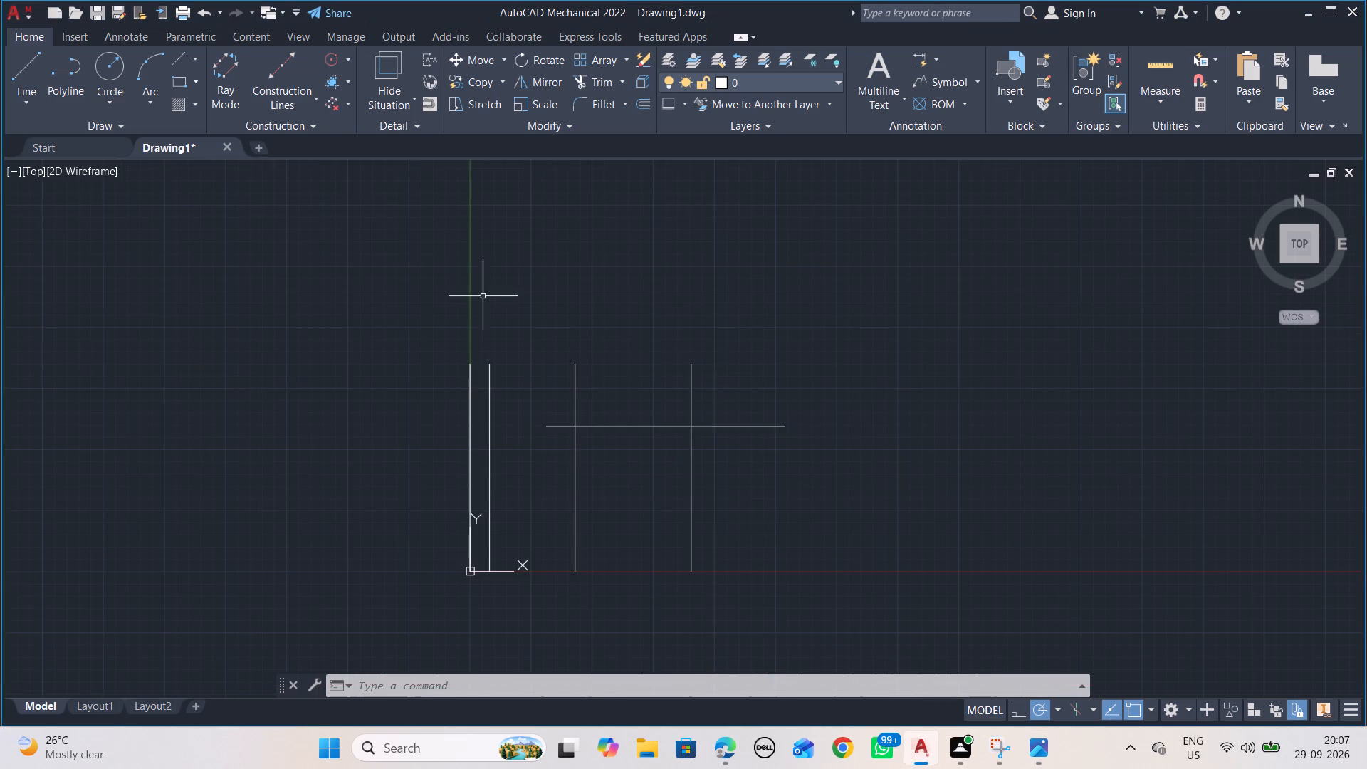
Draw a circle of radius 25 centred where the horizontal line crosses the small hub's vertical centre line.
{"action": "left_click", "coordinate": [116, 103]}
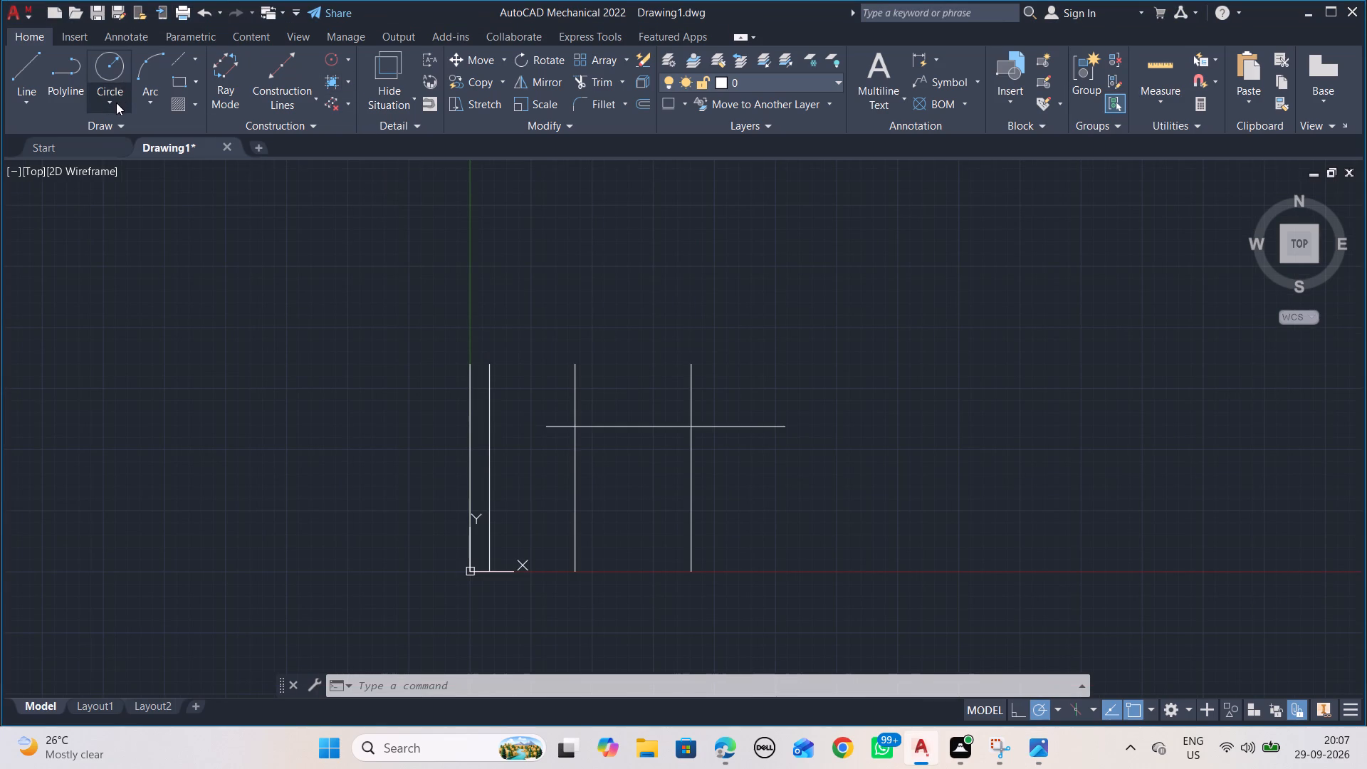
{"action": "left_click", "coordinate": [138, 162]}
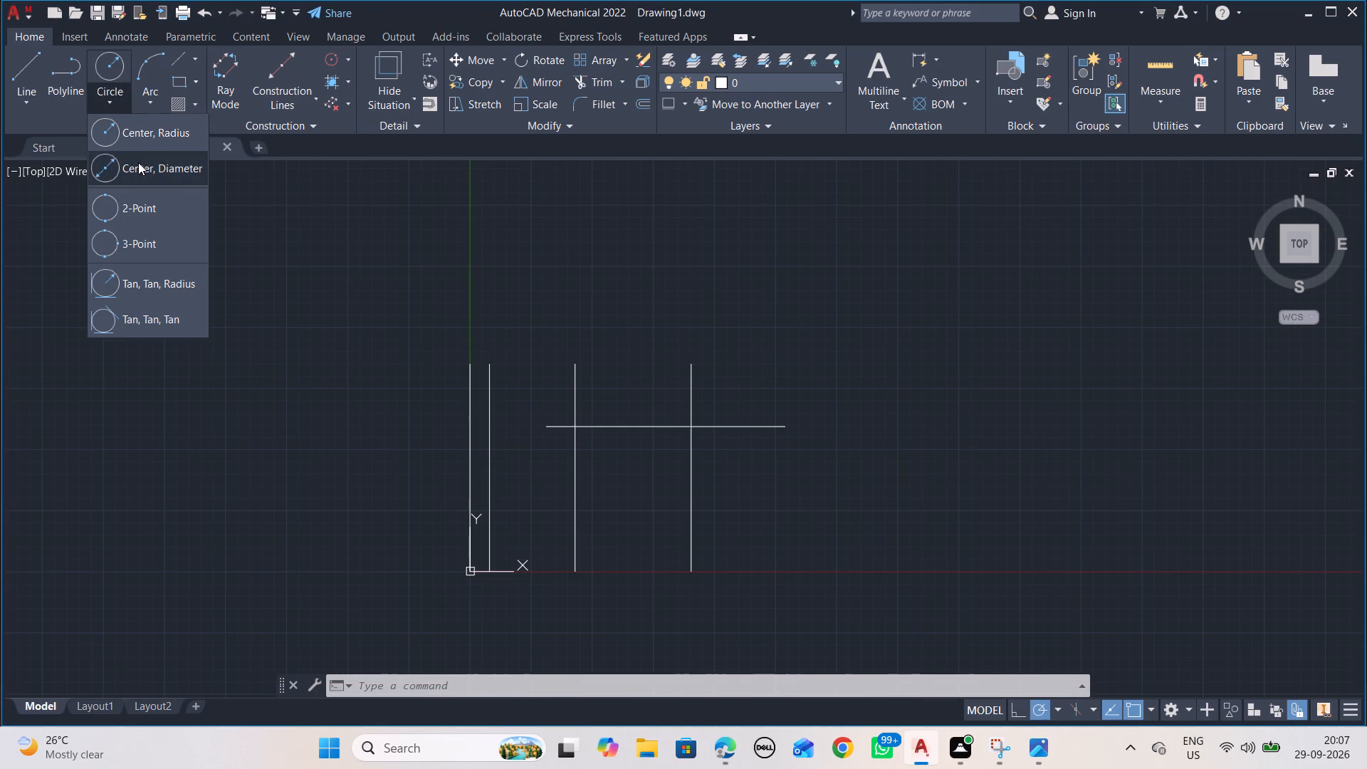
{"action": "key", "text": "alt+Tab"}
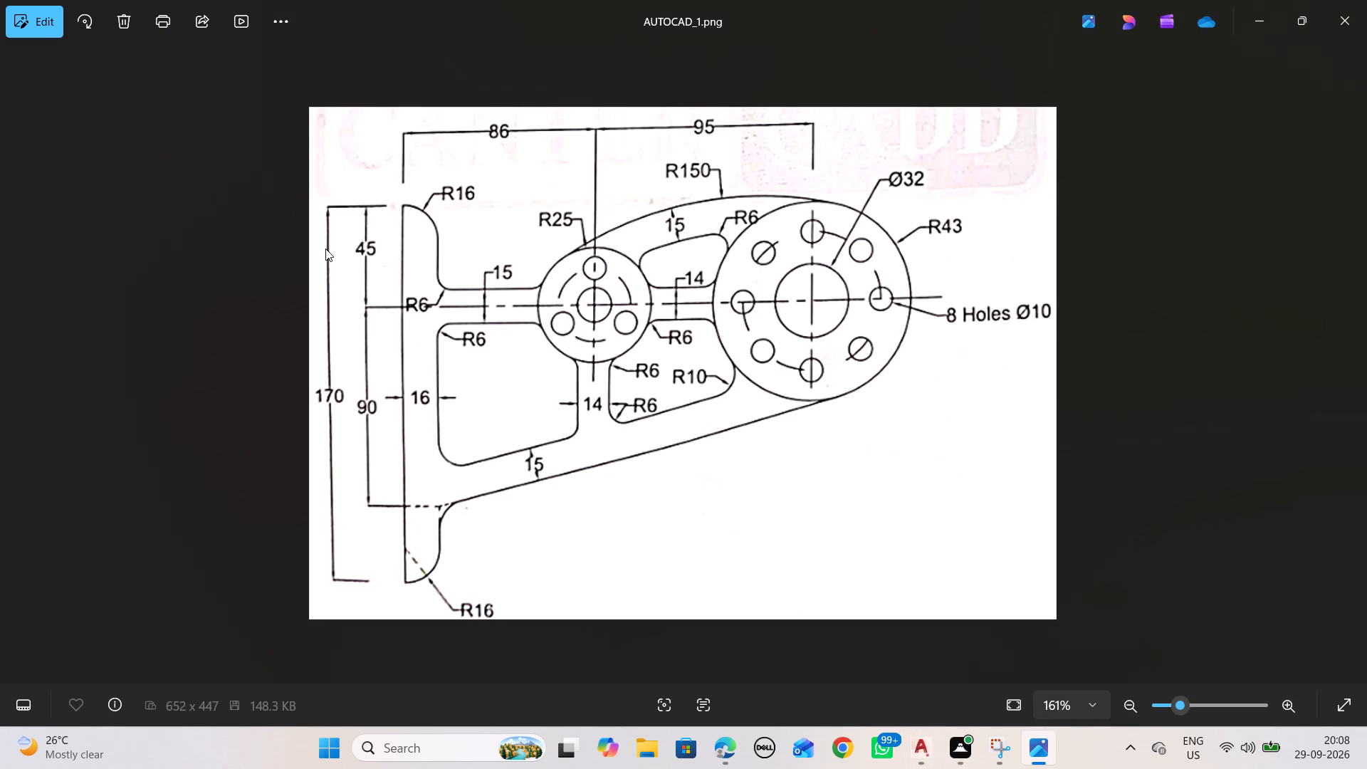
{"action": "key", "text": "alt+Tab"}
{"action": "left_click", "coordinate": [111, 84]}
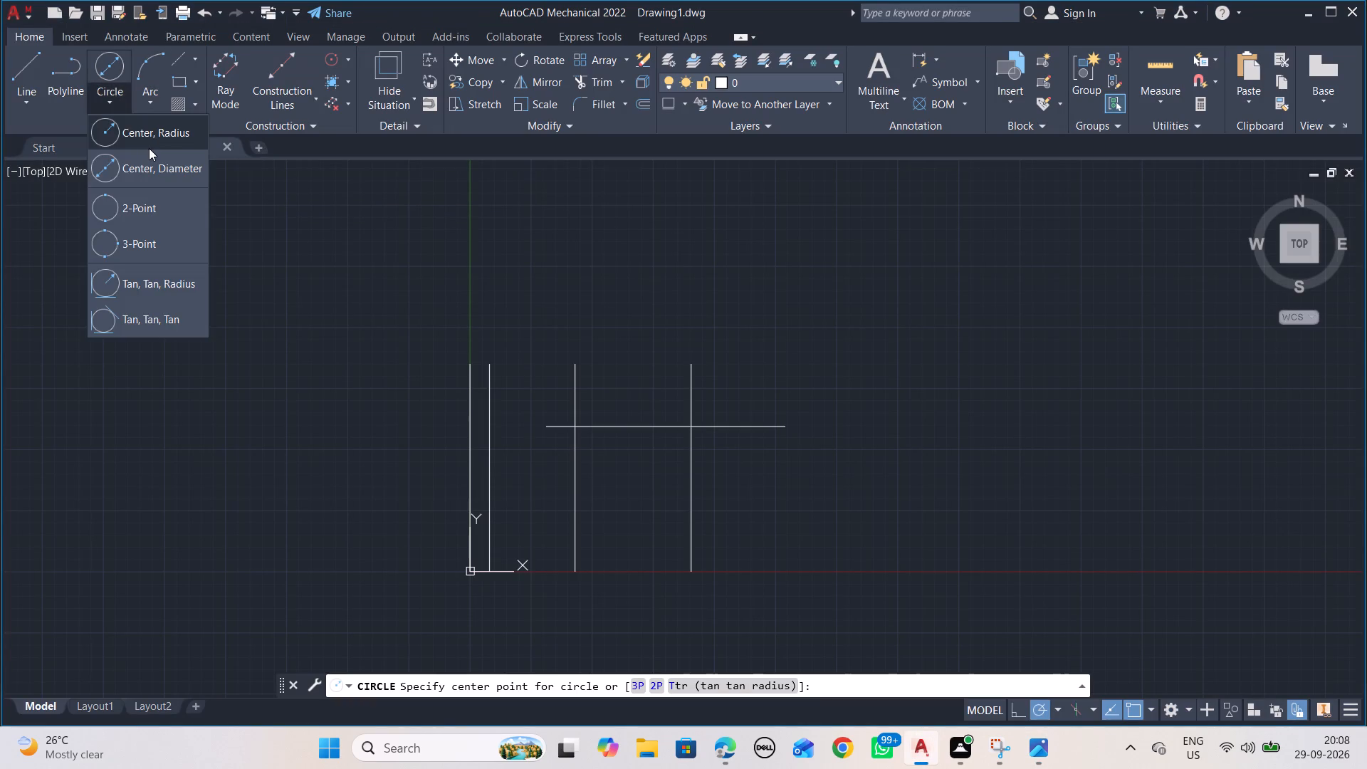
{"action": "left_click", "coordinate": [149, 148]}
{"action": "left_click", "coordinate": [580, 424]}
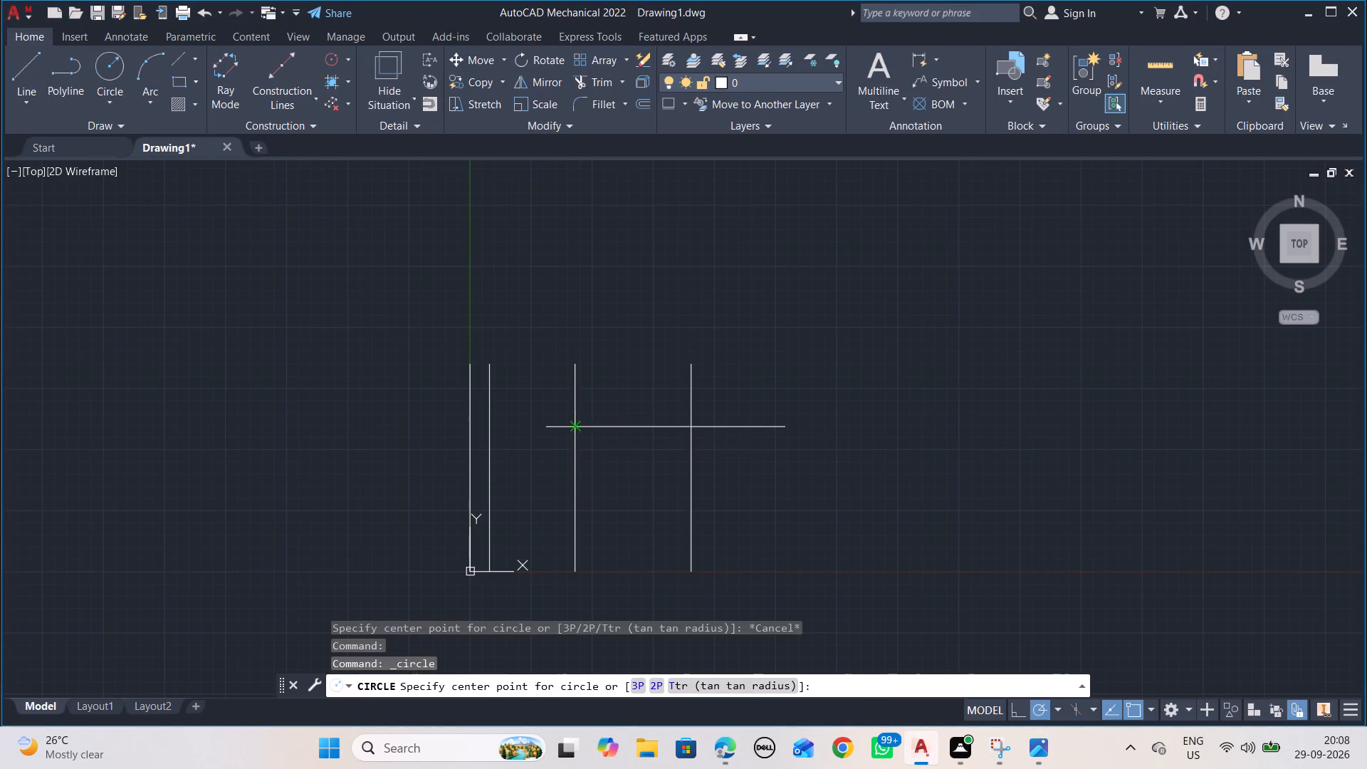
{"action": "type", "text": "25"}
{"action": "key", "text": "Return"}
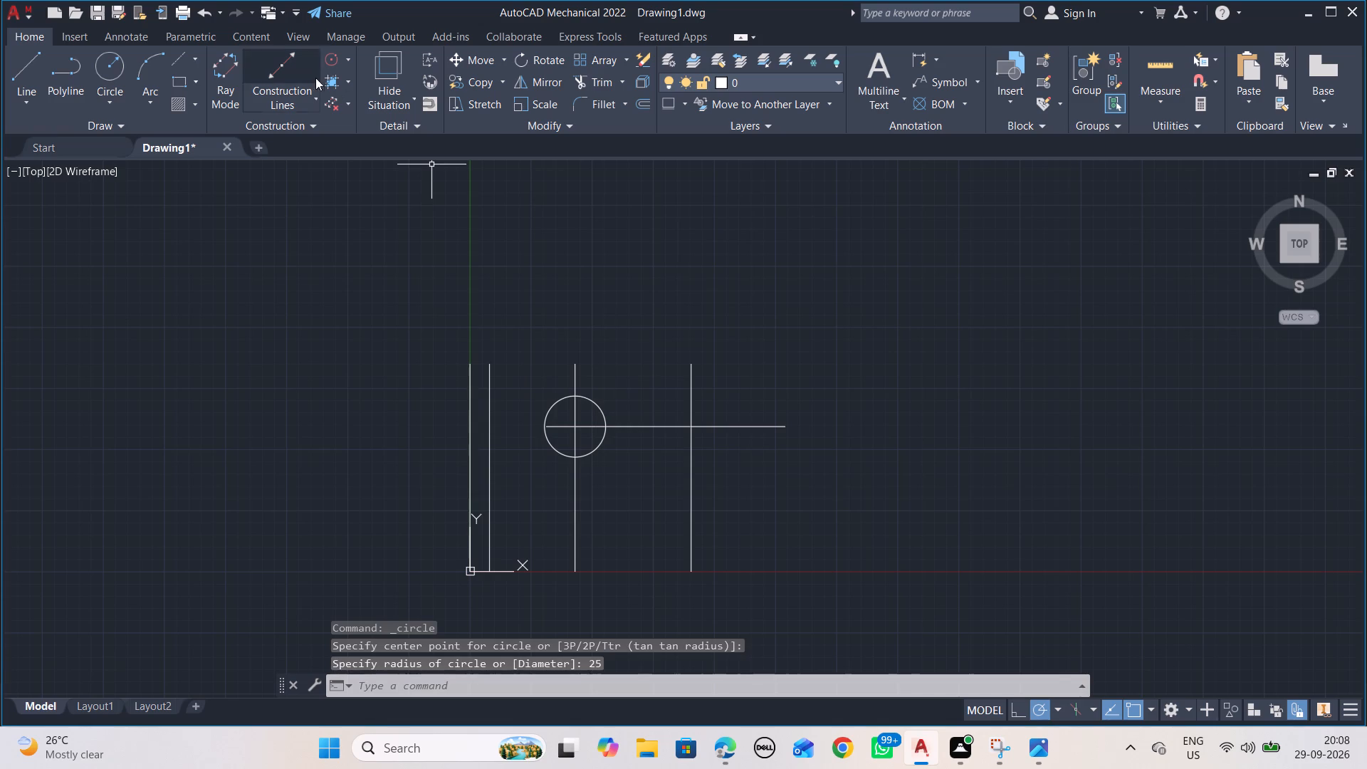
Draw a circle of radius 43 centred where the horizontal line crosses the large hub's vertical centre line.
{"action": "key", "text": "space"}
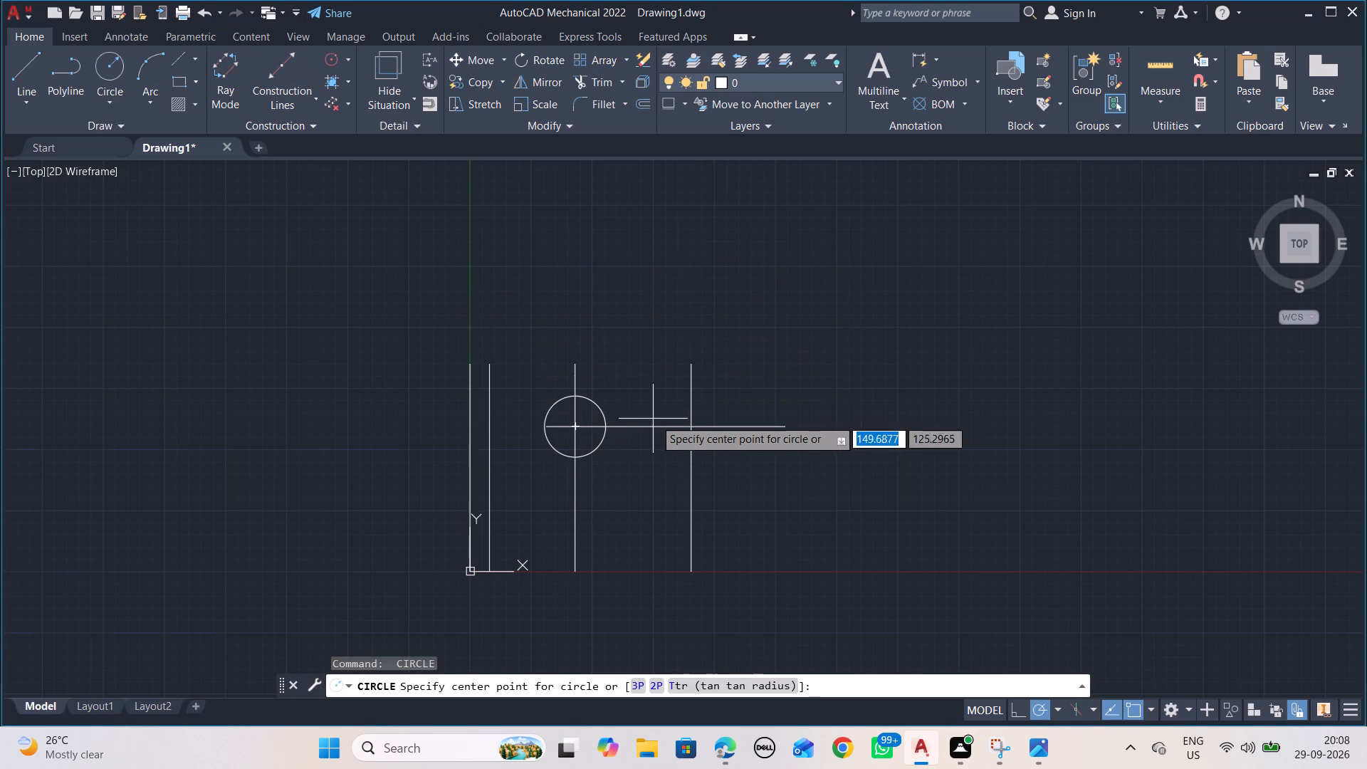
{"action": "left_click", "coordinate": [694, 426]}
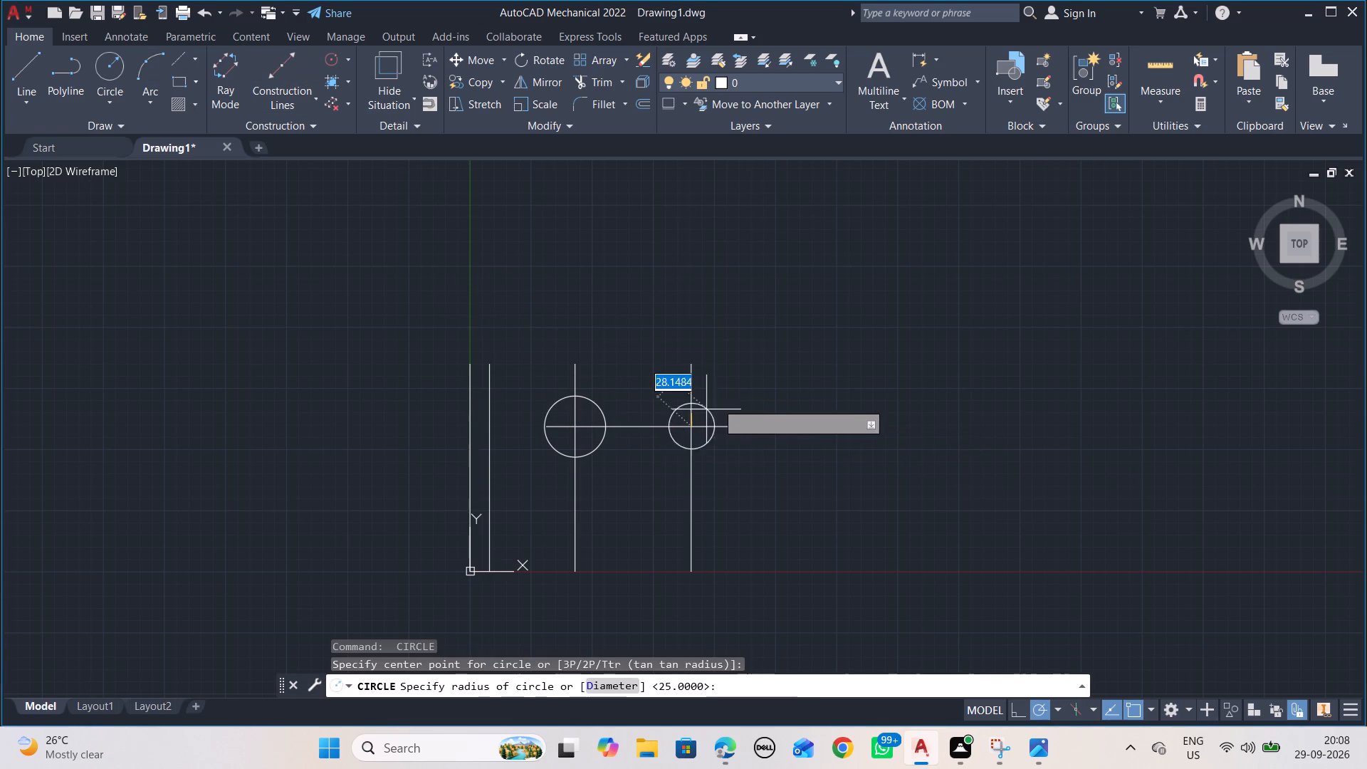
{"action": "key", "text": "alt+Tab"}
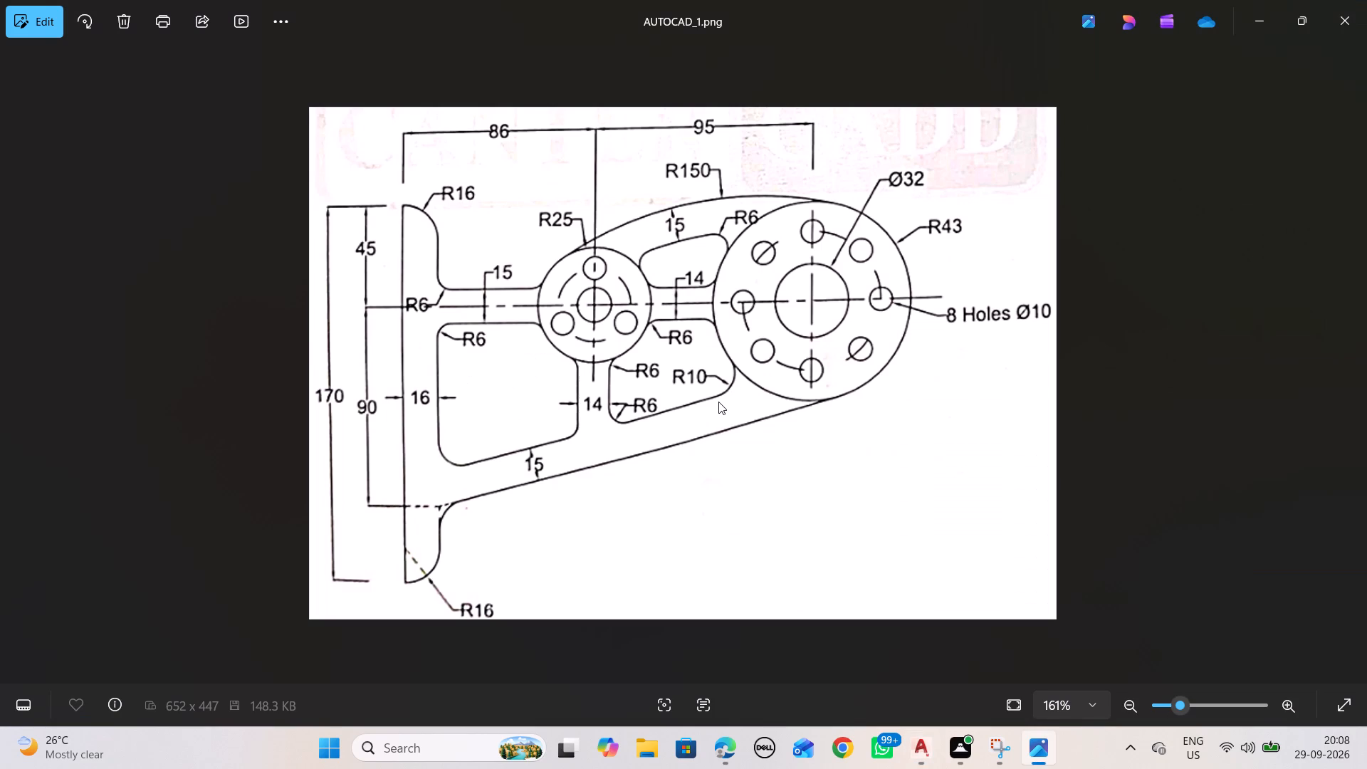
{"action": "key", "text": "alt+Tab"}
{"action": "type", "text": "43"}
{"action": "key", "text": "Return"}
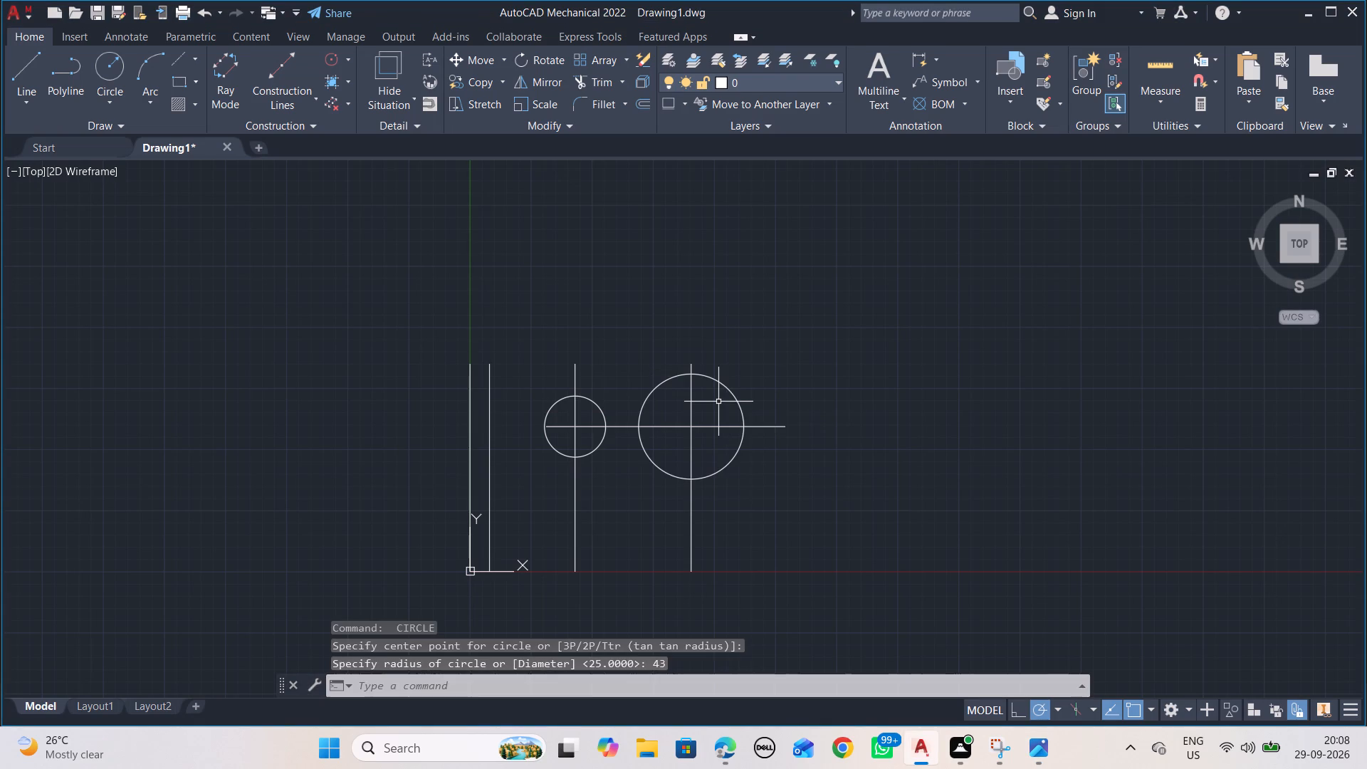
Stretch the horizontal centre line's left end leftward, past both vertical flange lines.
{"action": "key", "text": "alt+Tab"}
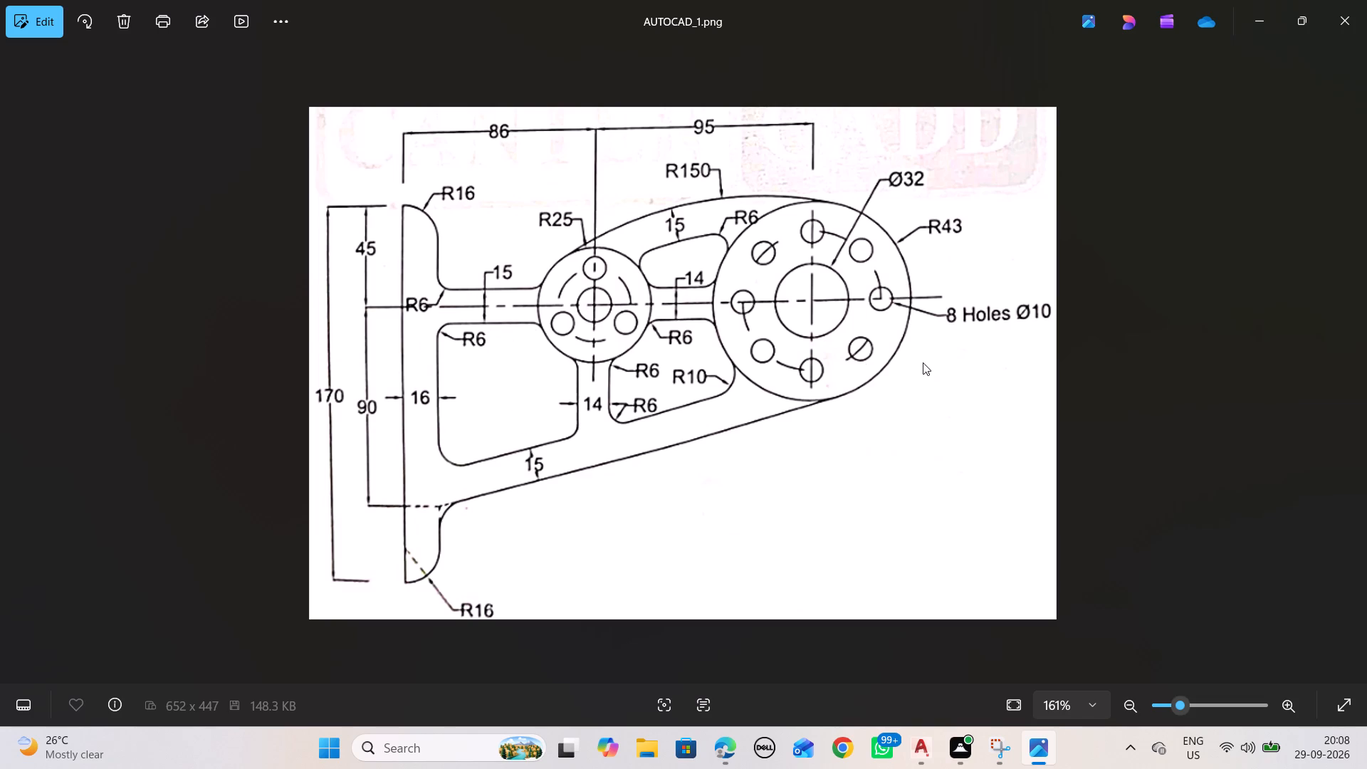
{"action": "key", "text": "alt+Tab"}
{"action": "scroll", "coordinate": [508, 422], "scroll_direction": "up", "scroll_amount": 1}
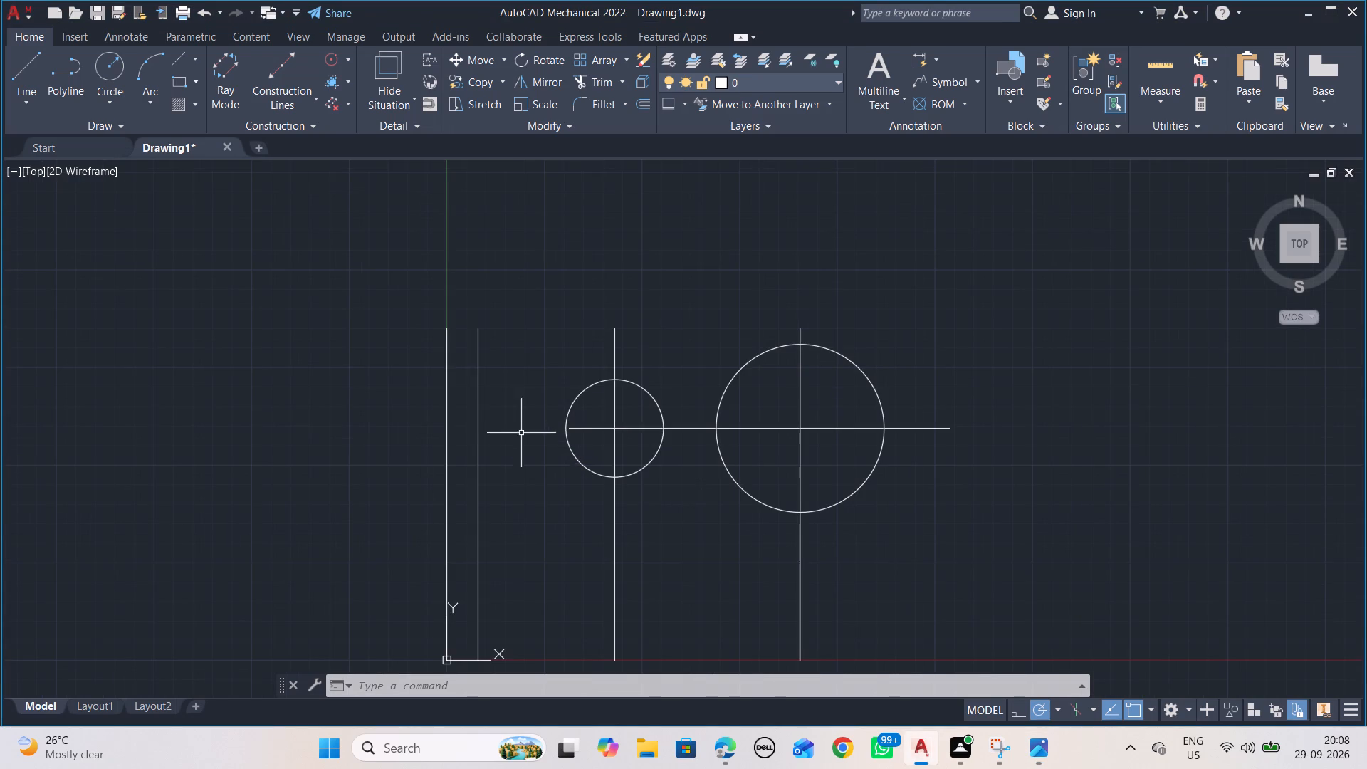
{"action": "left_click", "coordinate": [626, 427]}
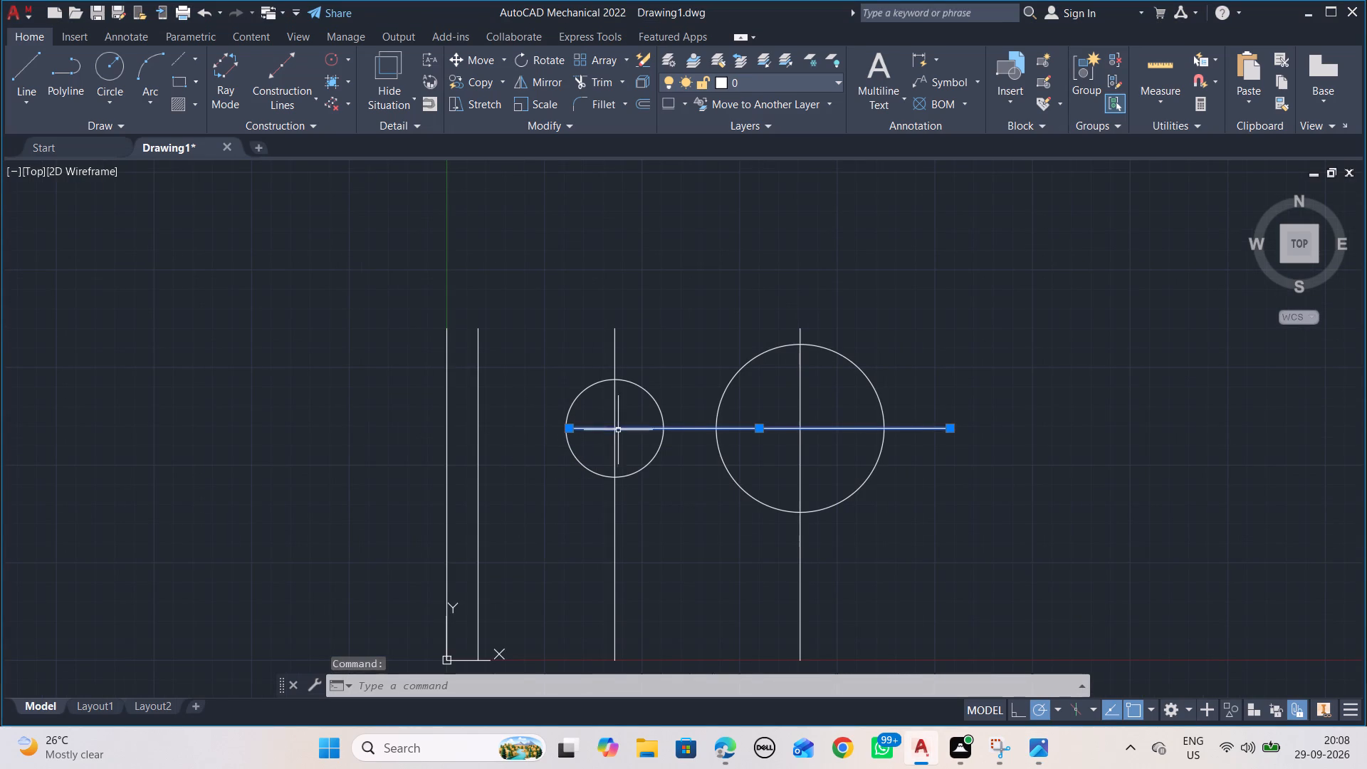
{"action": "left_click", "coordinate": [569, 428]}
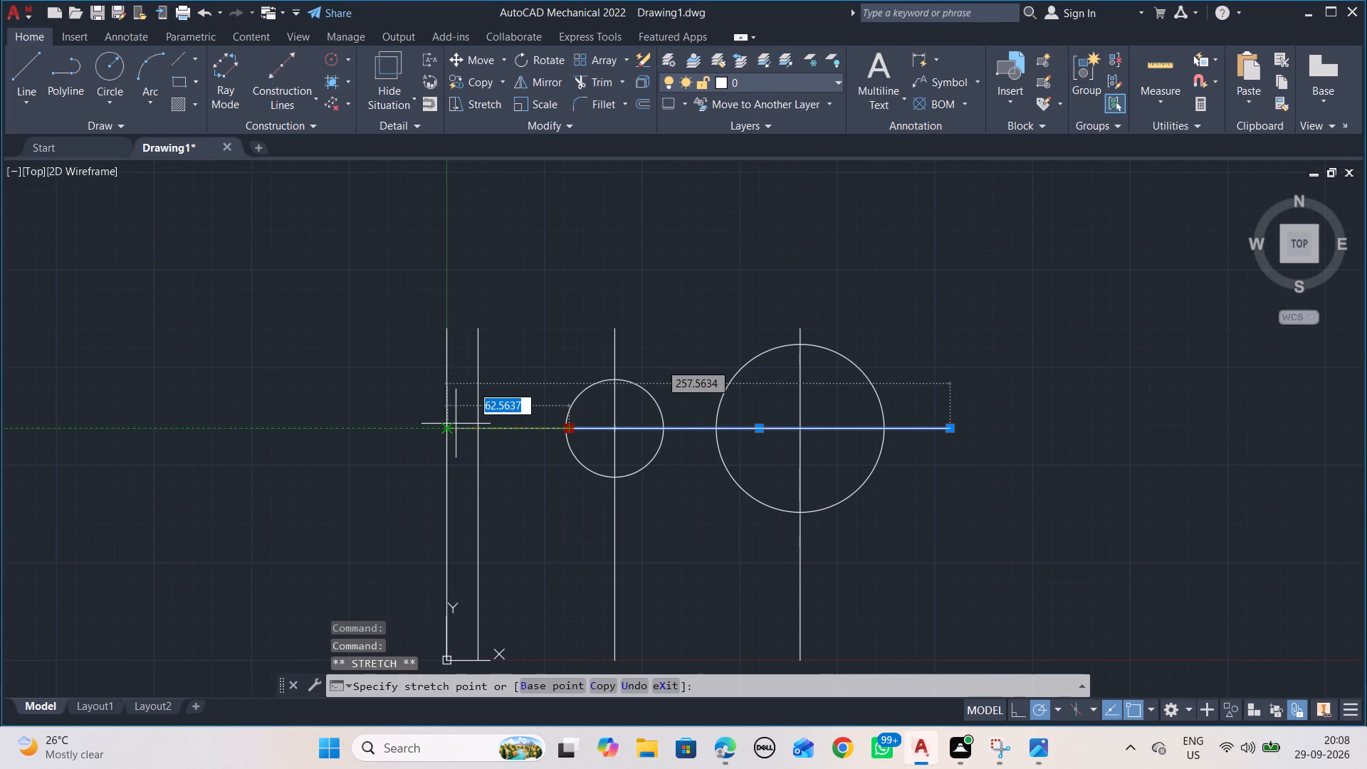
{"action": "left_click", "coordinate": [336, 424]}
{"action": "left_click", "coordinate": [706, 283]}
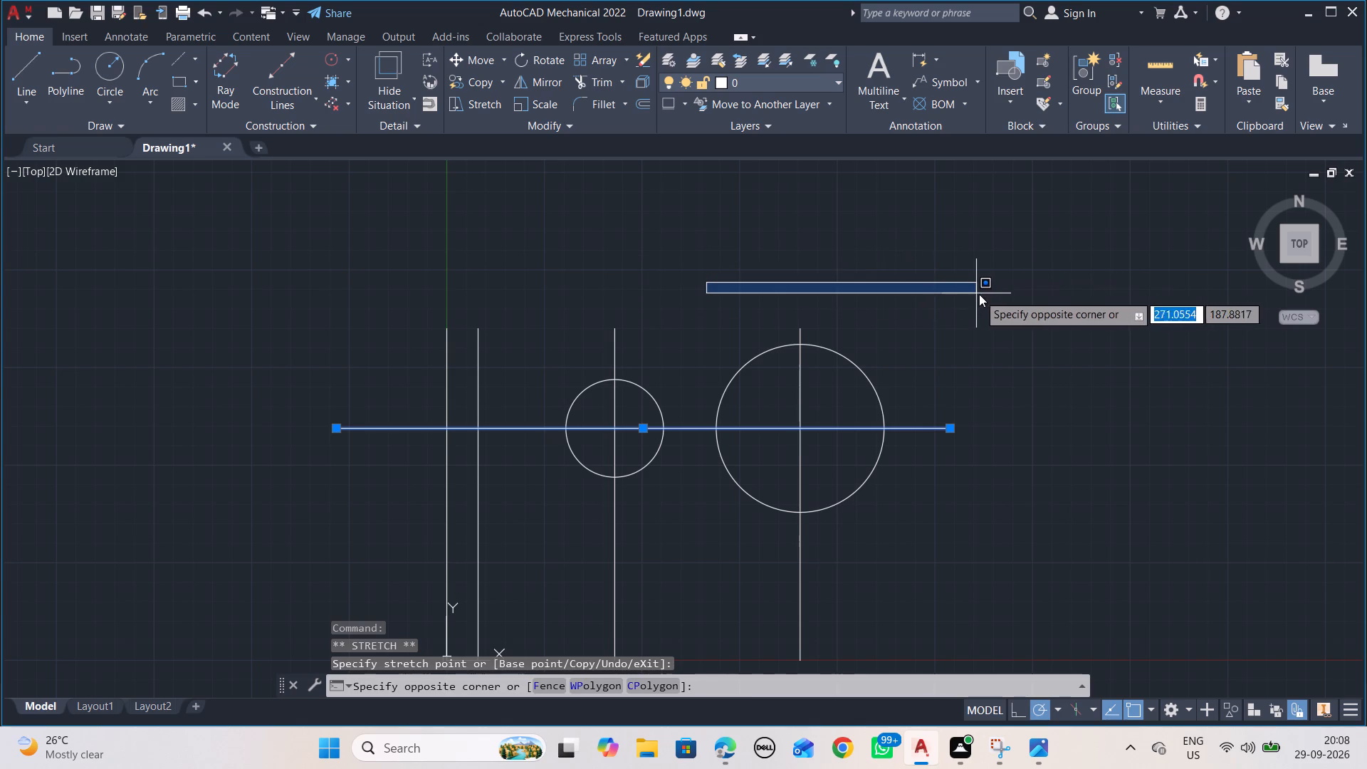
{"action": "key", "text": "grave"}
{"action": "key", "text": "Escape"}
{"action": "key", "text": "Escape"}
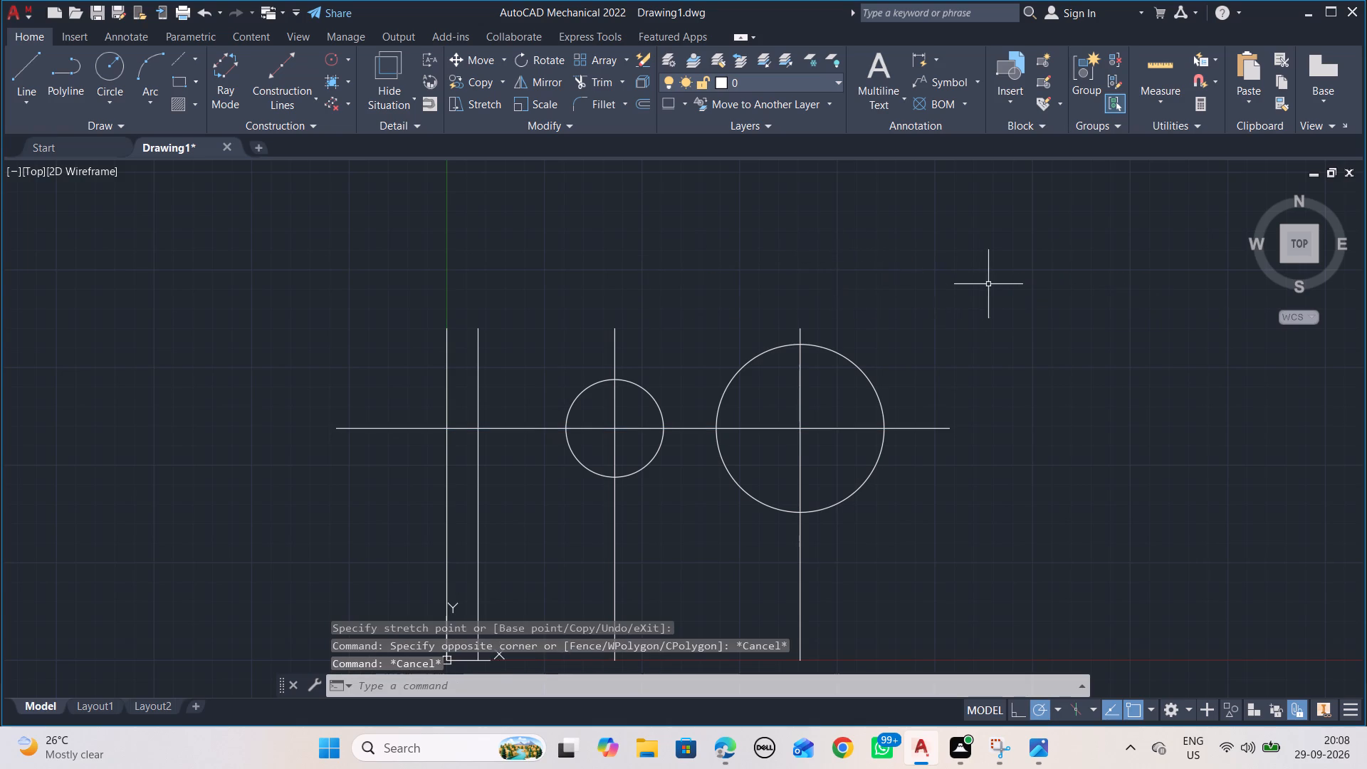
Examine the lower flange end and the sloping lower edge in the AUTOCAD_1.png reference image against the drawing.
{"action": "scroll", "coordinate": [988, 286], "scroll_direction": "down", "scroll_amount": 1}
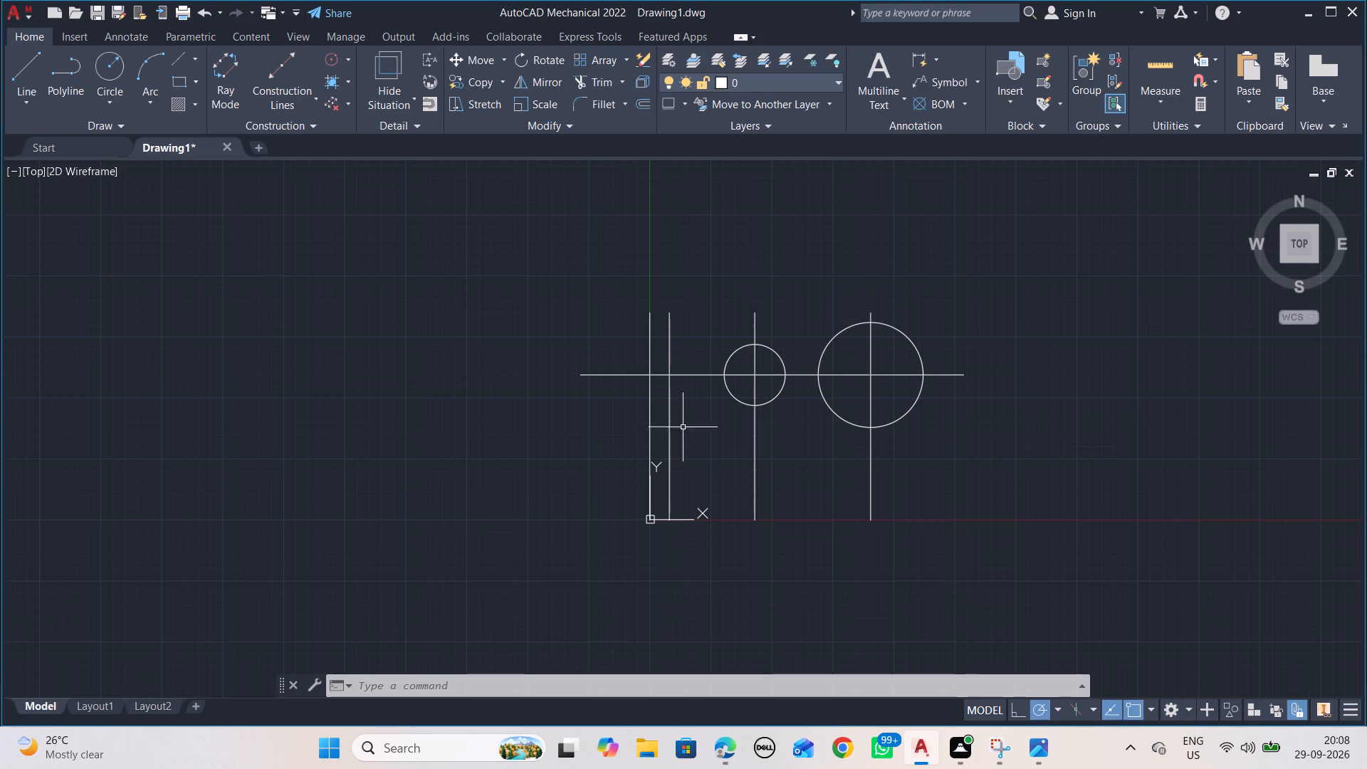
{"action": "key", "text": "alt+Tab"}
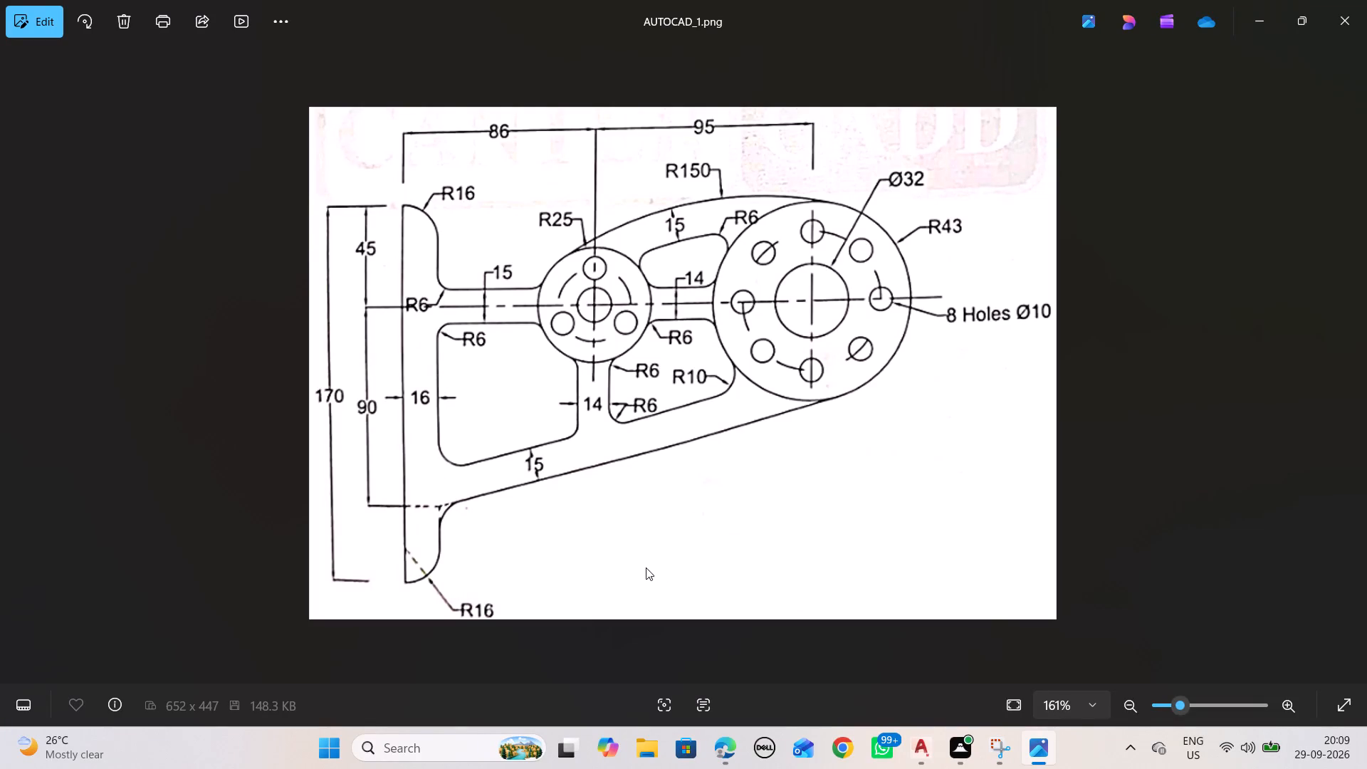
{"action": "key", "text": "alt+Tab"}
{"action": "scroll", "coordinate": [665, 518], "scroll_direction": "down", "scroll_amount": 2}
{"action": "scroll", "coordinate": [659, 507], "scroll_direction": "up", "scroll_amount": 4}
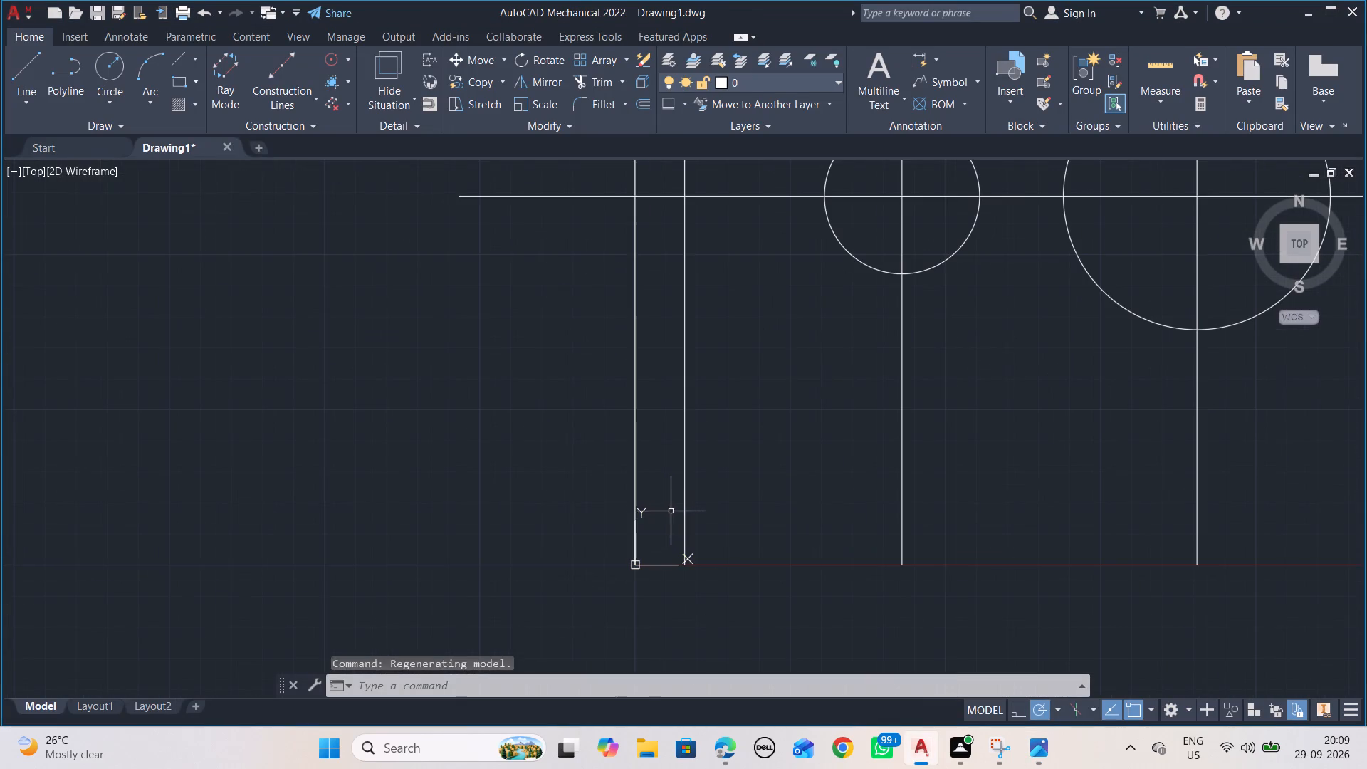
{"action": "scroll", "coordinate": [693, 506], "scroll_direction": "down", "scroll_amount": 1}
{"action": "key", "text": "alt+Tab"}
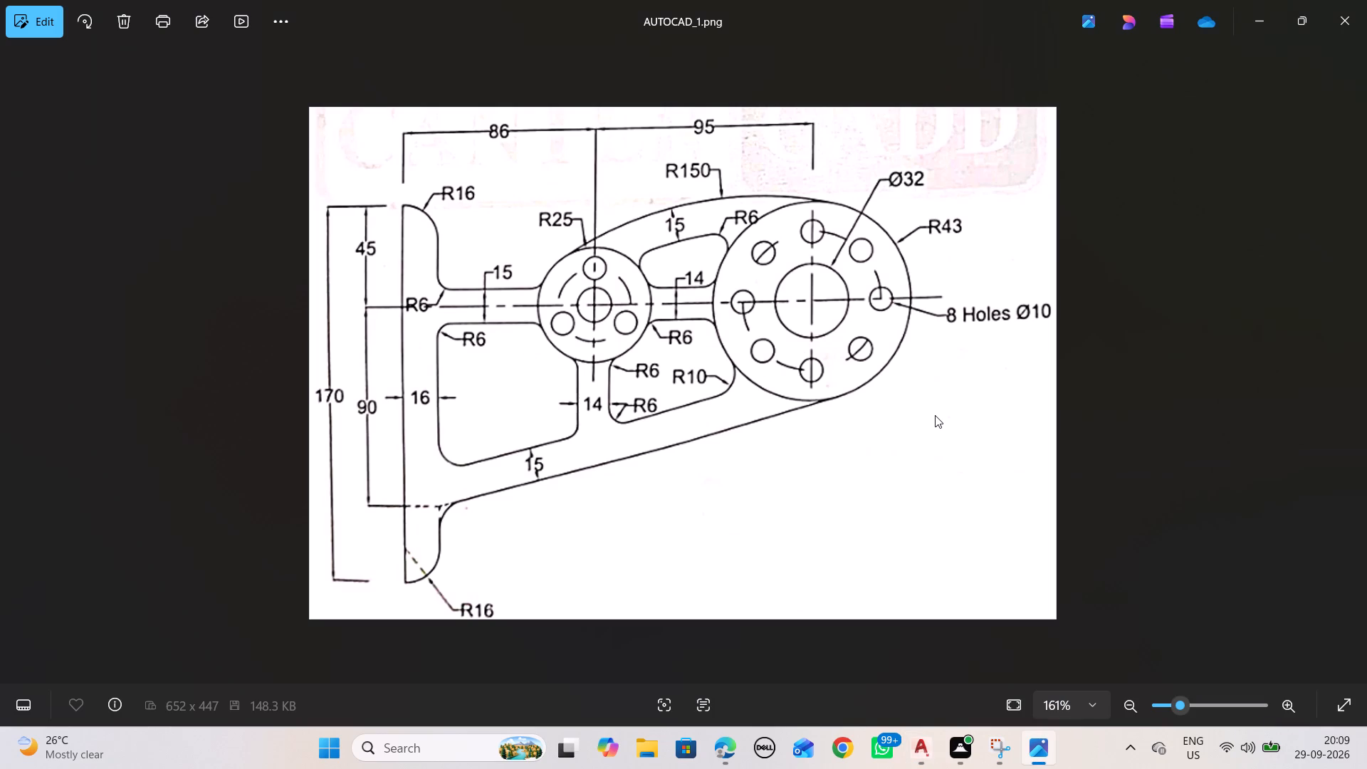
{"action": "key", "text": "alt+Tab"}
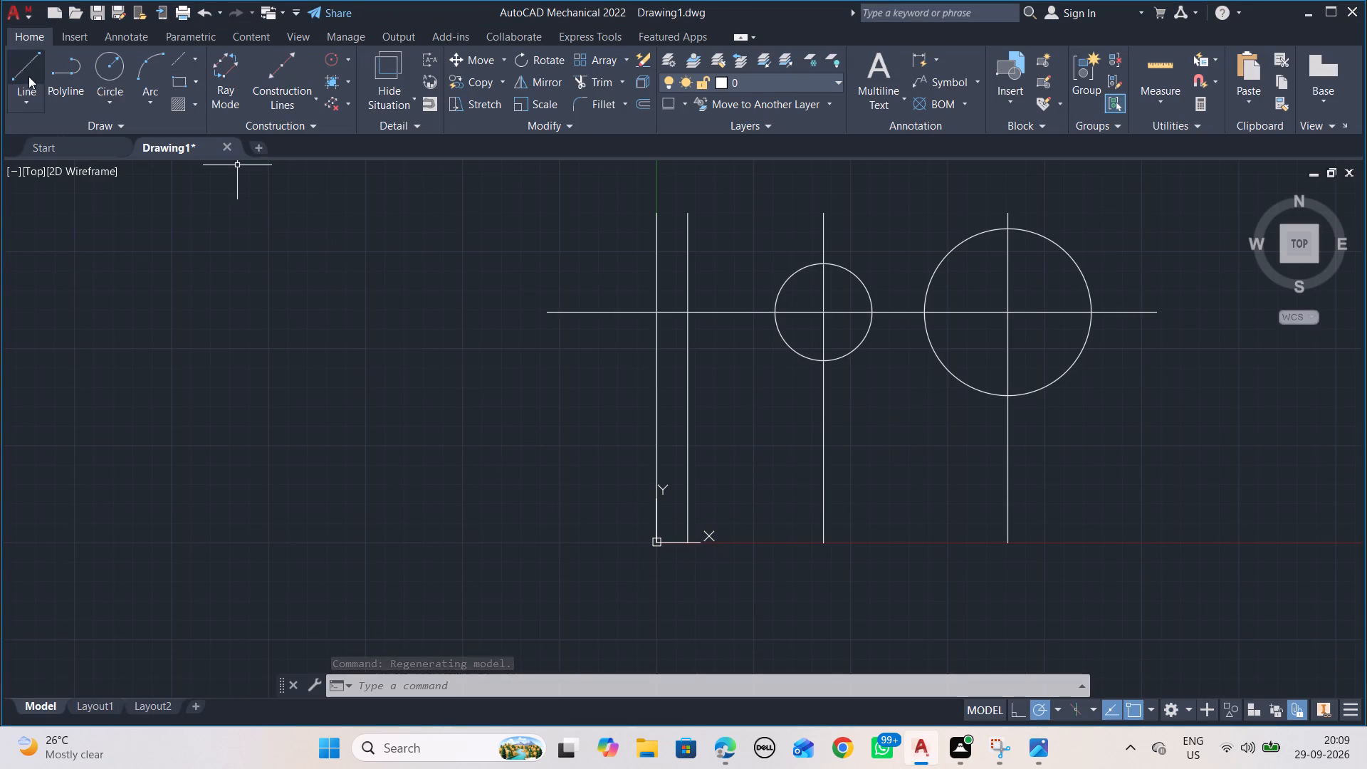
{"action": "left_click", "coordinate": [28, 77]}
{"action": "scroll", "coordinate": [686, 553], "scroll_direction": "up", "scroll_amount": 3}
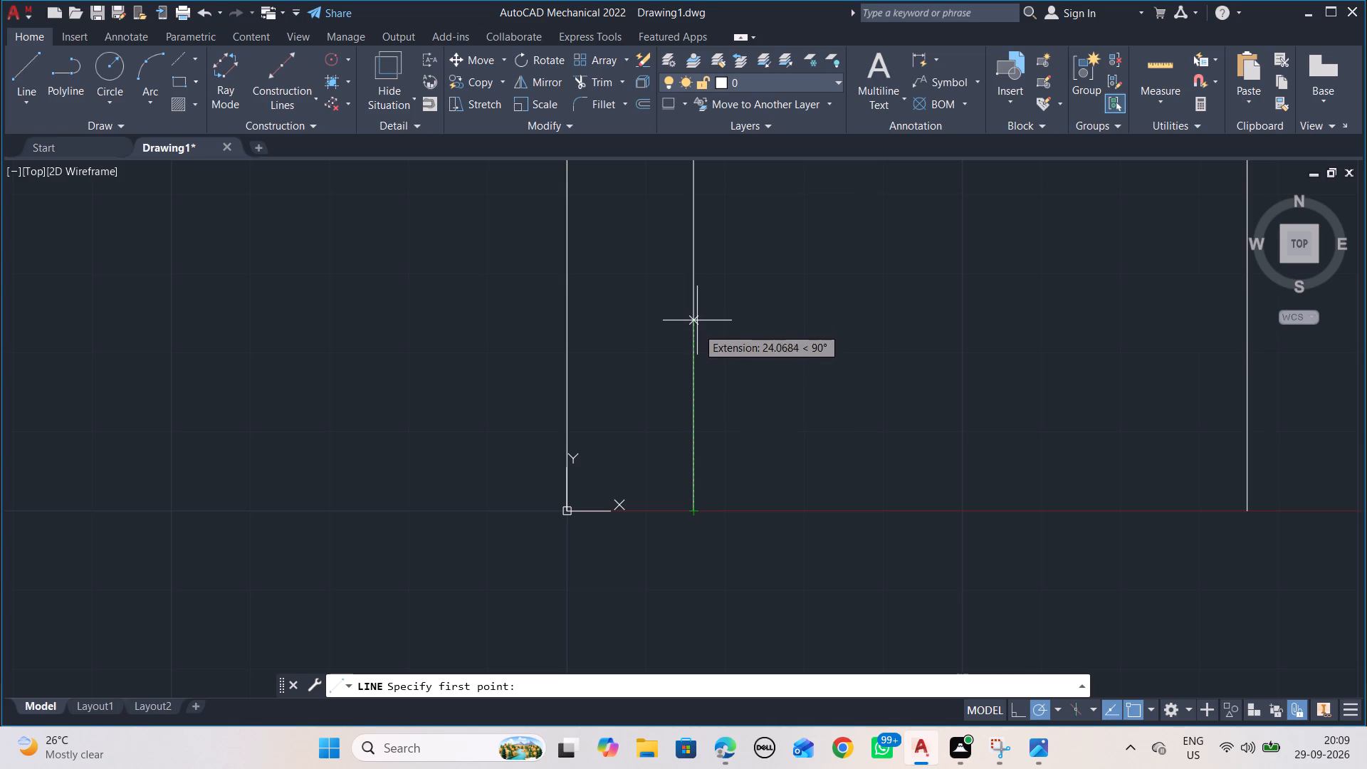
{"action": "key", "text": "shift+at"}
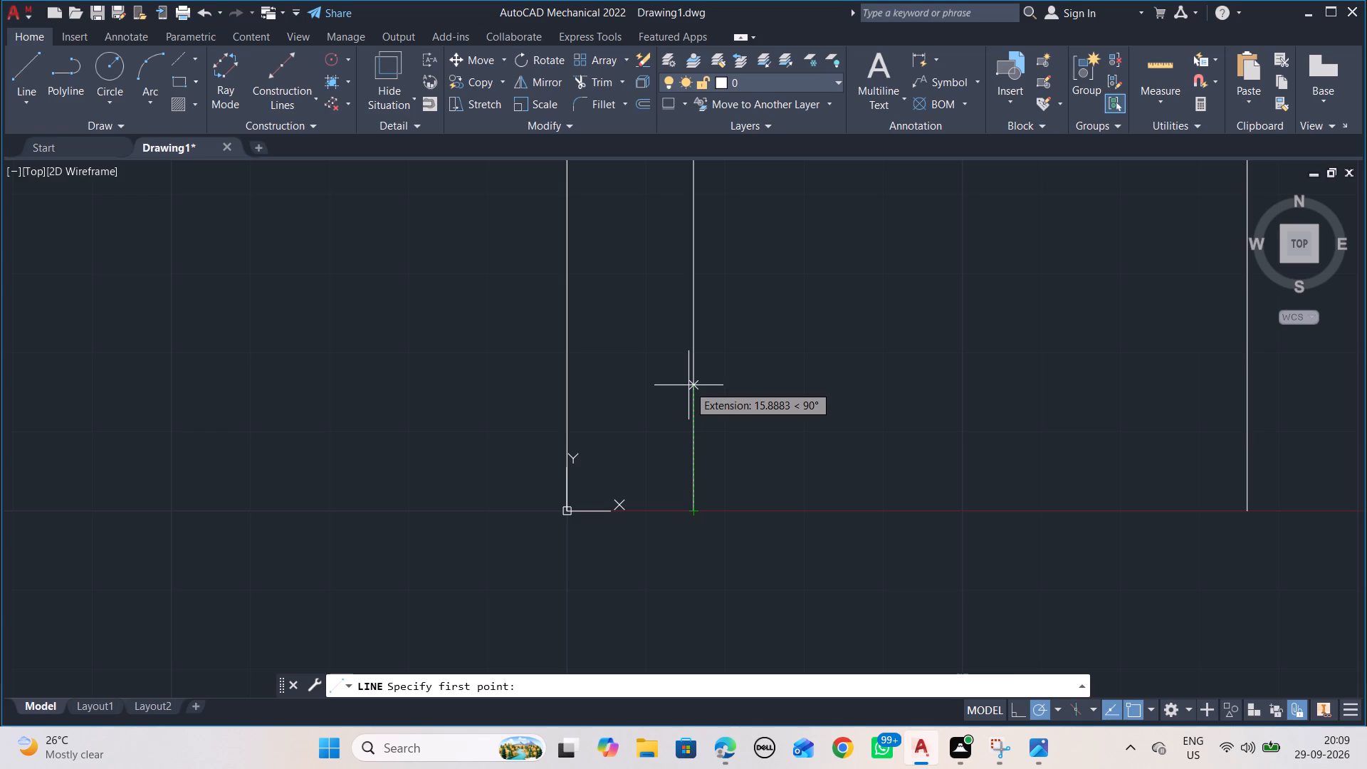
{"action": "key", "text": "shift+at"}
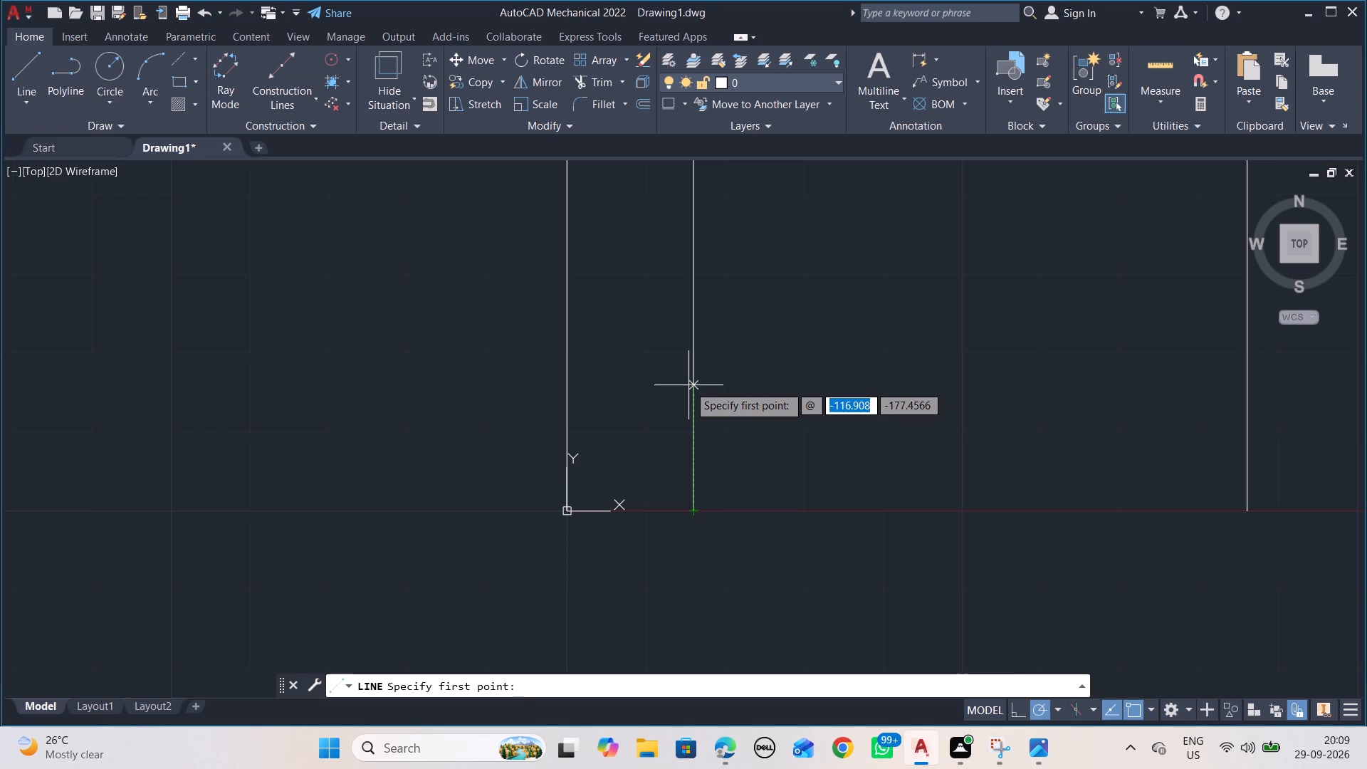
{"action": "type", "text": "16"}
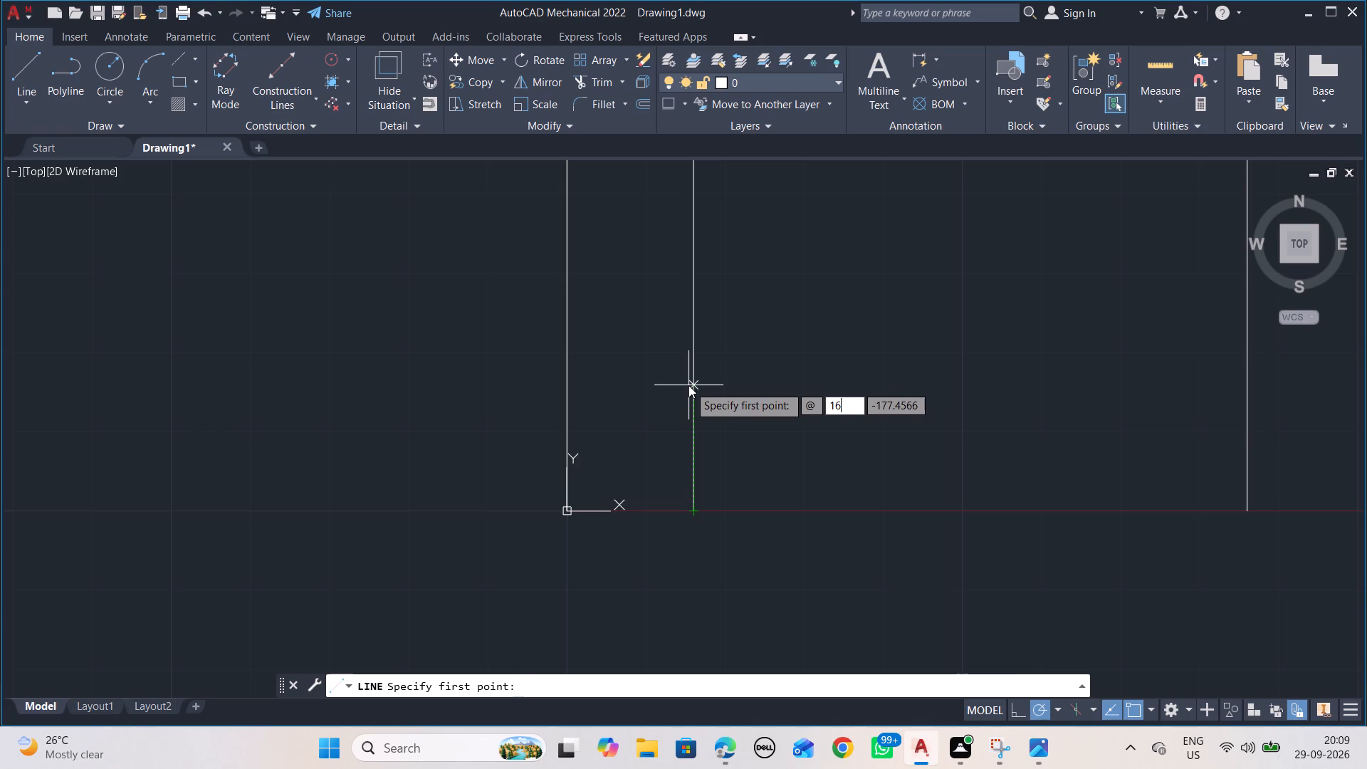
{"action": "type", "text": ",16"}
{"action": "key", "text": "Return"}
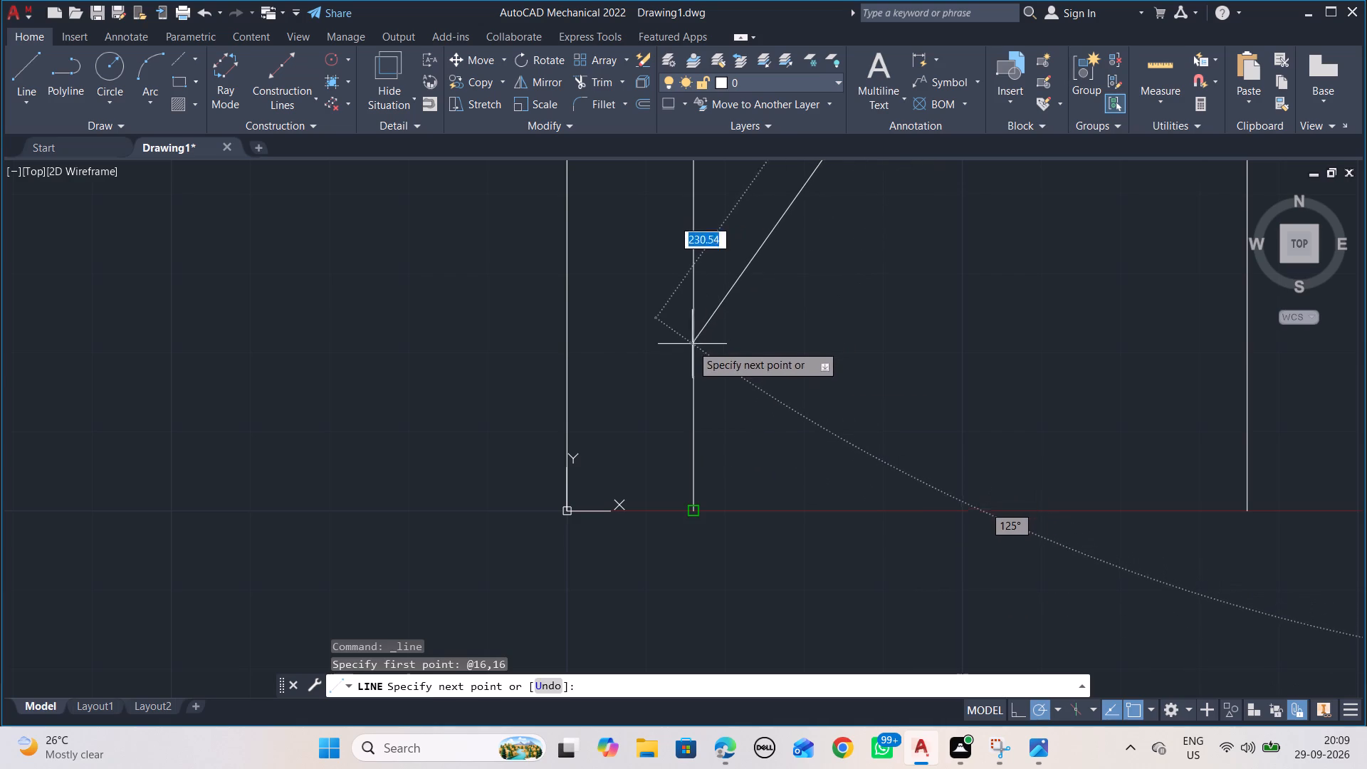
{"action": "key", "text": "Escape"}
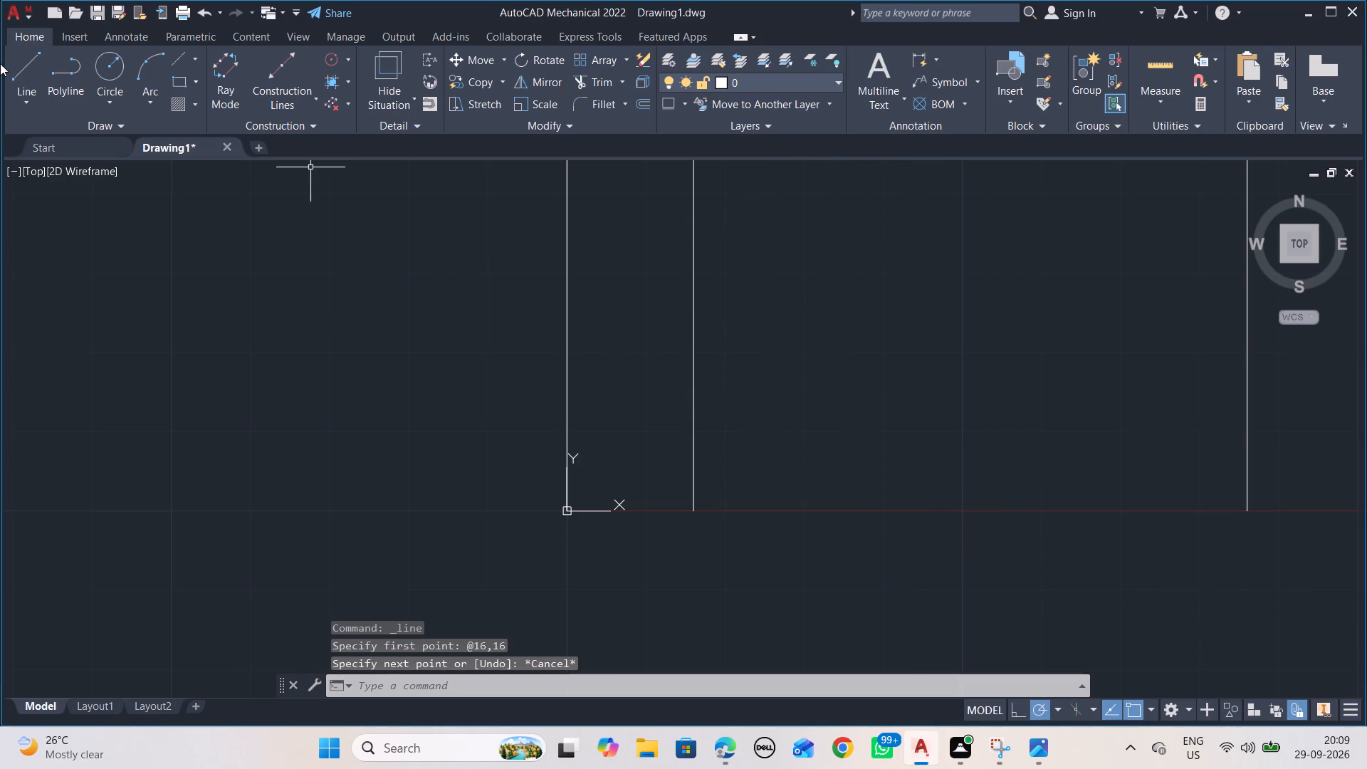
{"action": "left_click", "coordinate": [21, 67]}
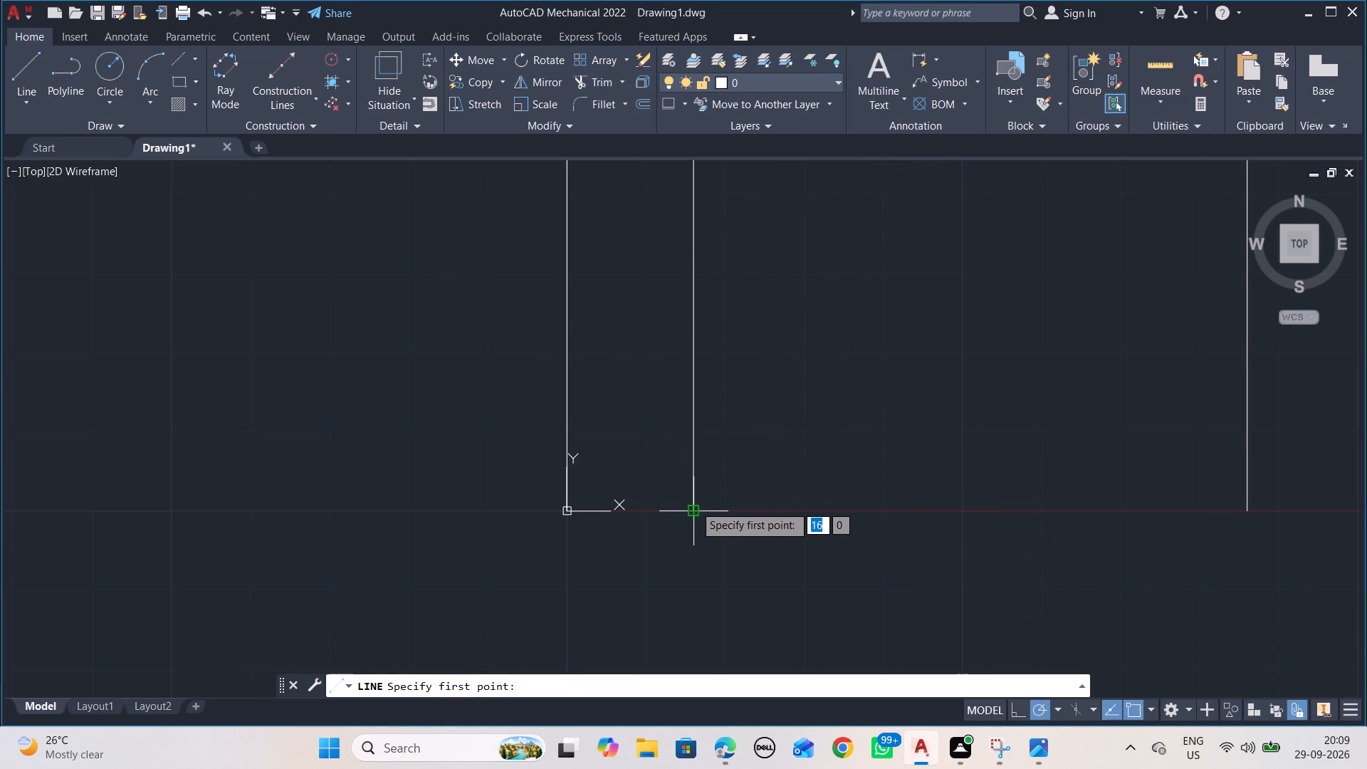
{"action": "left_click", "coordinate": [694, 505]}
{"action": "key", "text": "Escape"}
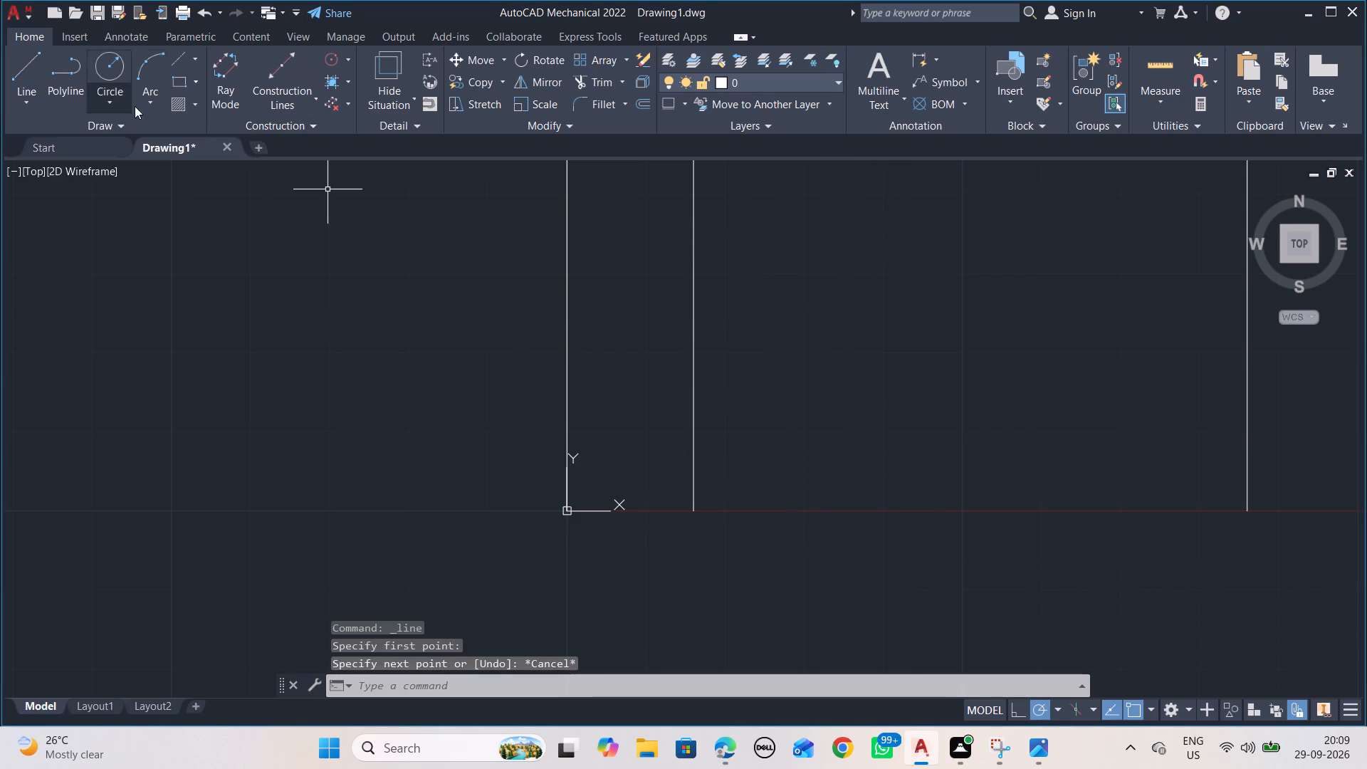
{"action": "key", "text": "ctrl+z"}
Draw a vertical line 16 units upward from the lower end of the flange's right-hand line.
{"action": "scroll", "coordinate": [557, 407], "scroll_direction": "up", "scroll_amount": 3}
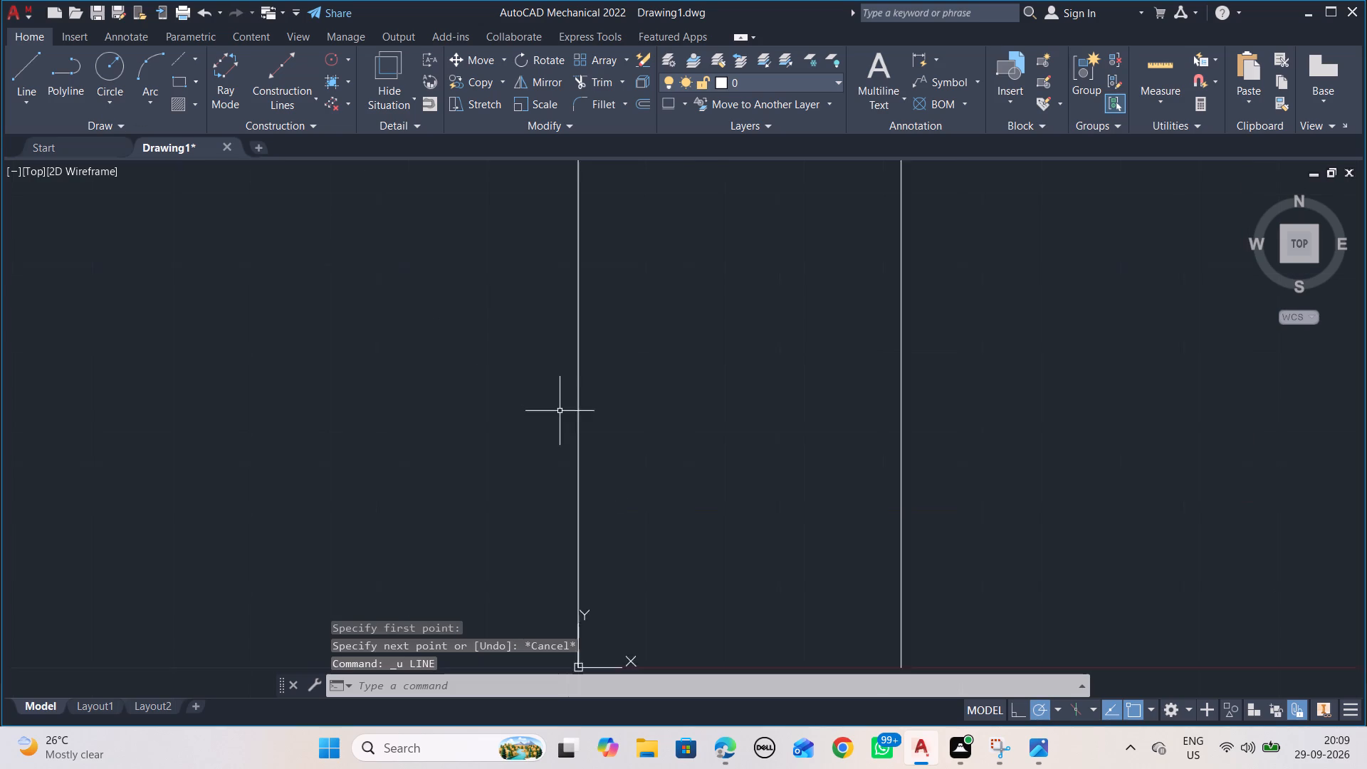
{"action": "scroll", "coordinate": [590, 445], "scroll_direction": "up", "scroll_amount": 4}
{"action": "scroll", "coordinate": [622, 469], "scroll_direction": "down", "scroll_amount": 11}
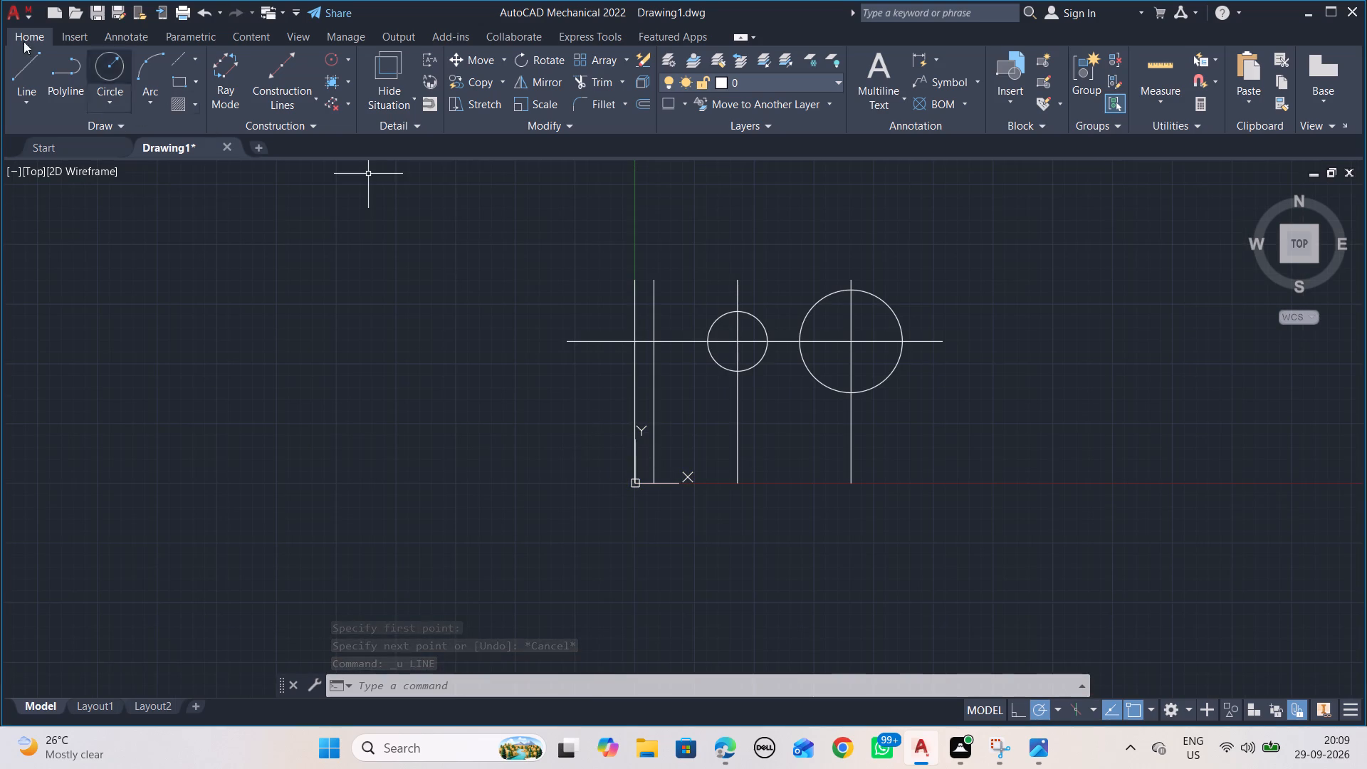
{"action": "left_click", "coordinate": [41, 70]}
{"action": "scroll", "coordinate": [666, 486], "scroll_direction": "up", "scroll_amount": 3}
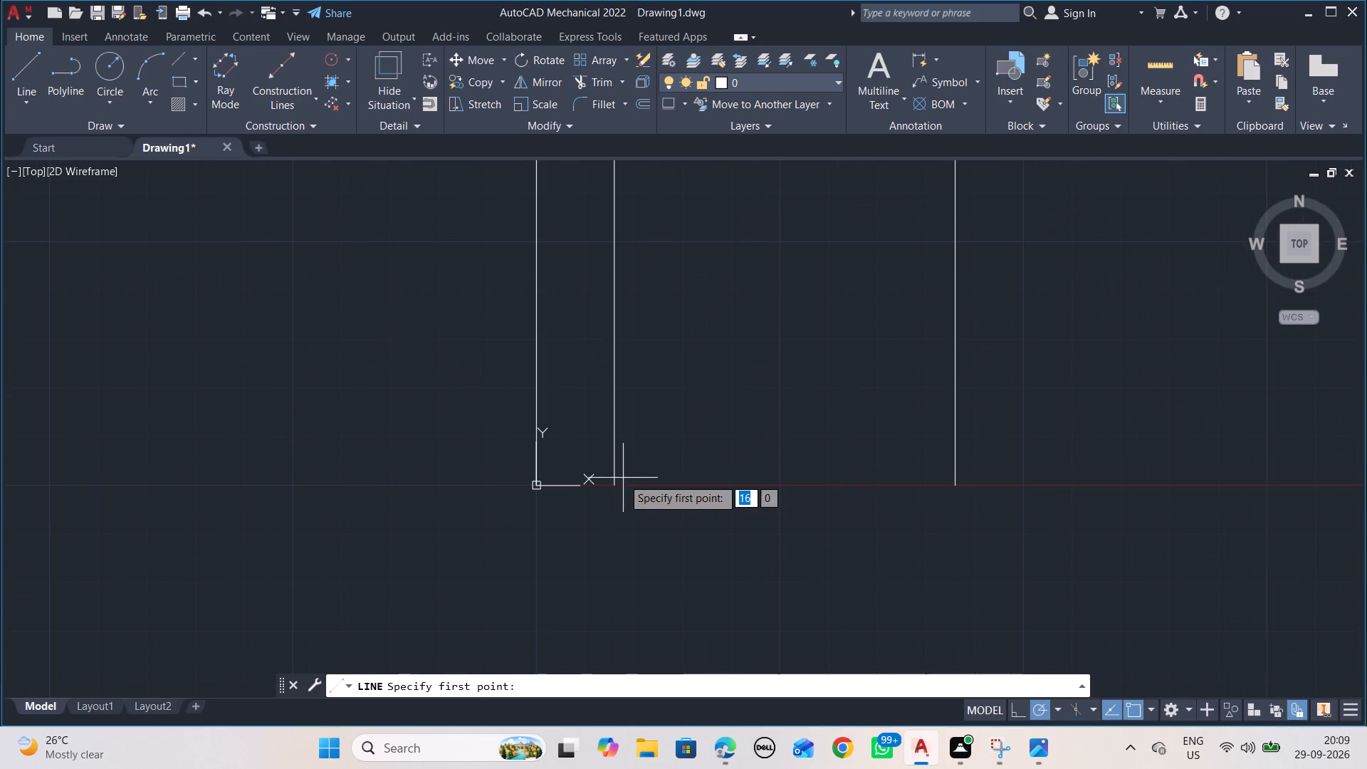
{"action": "left_click", "coordinate": [616, 483]}
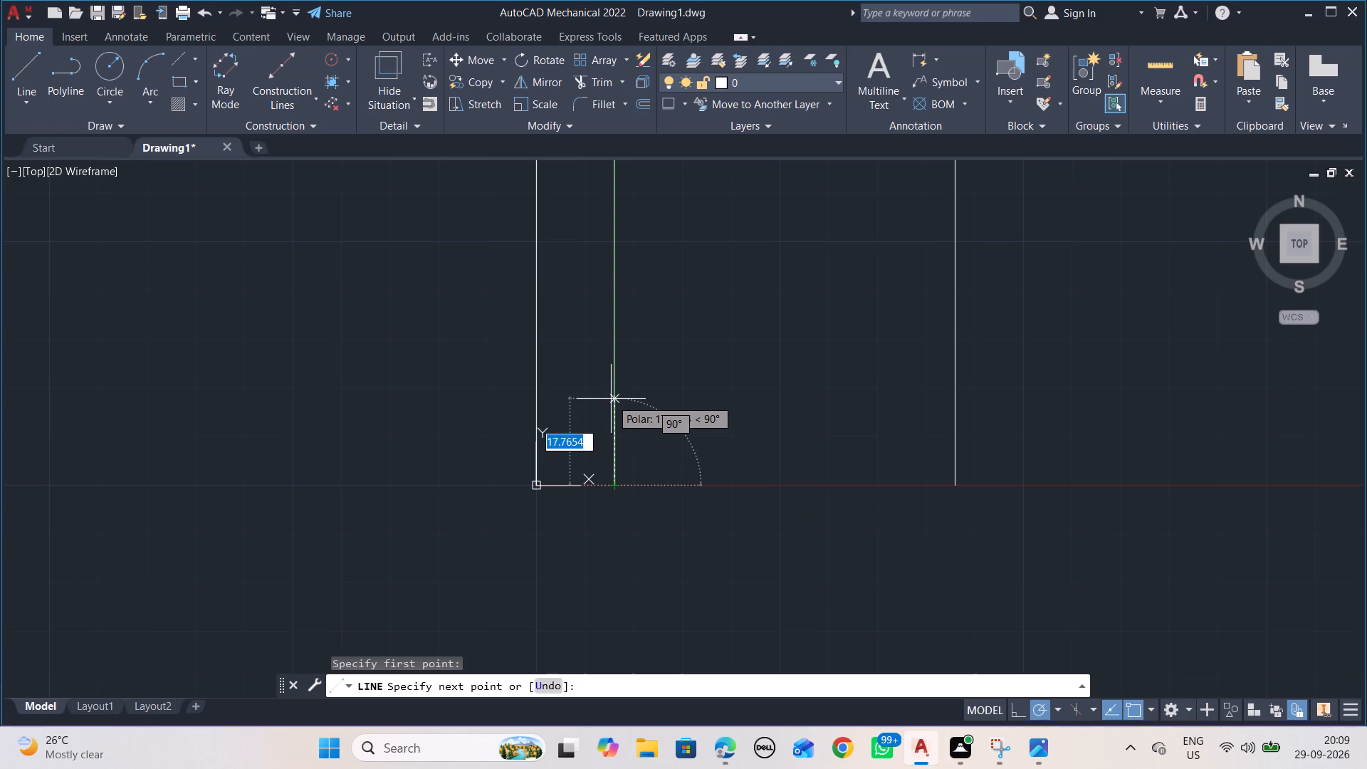
{"action": "type", "text": "16"}
{"action": "key", "text": "Return"}
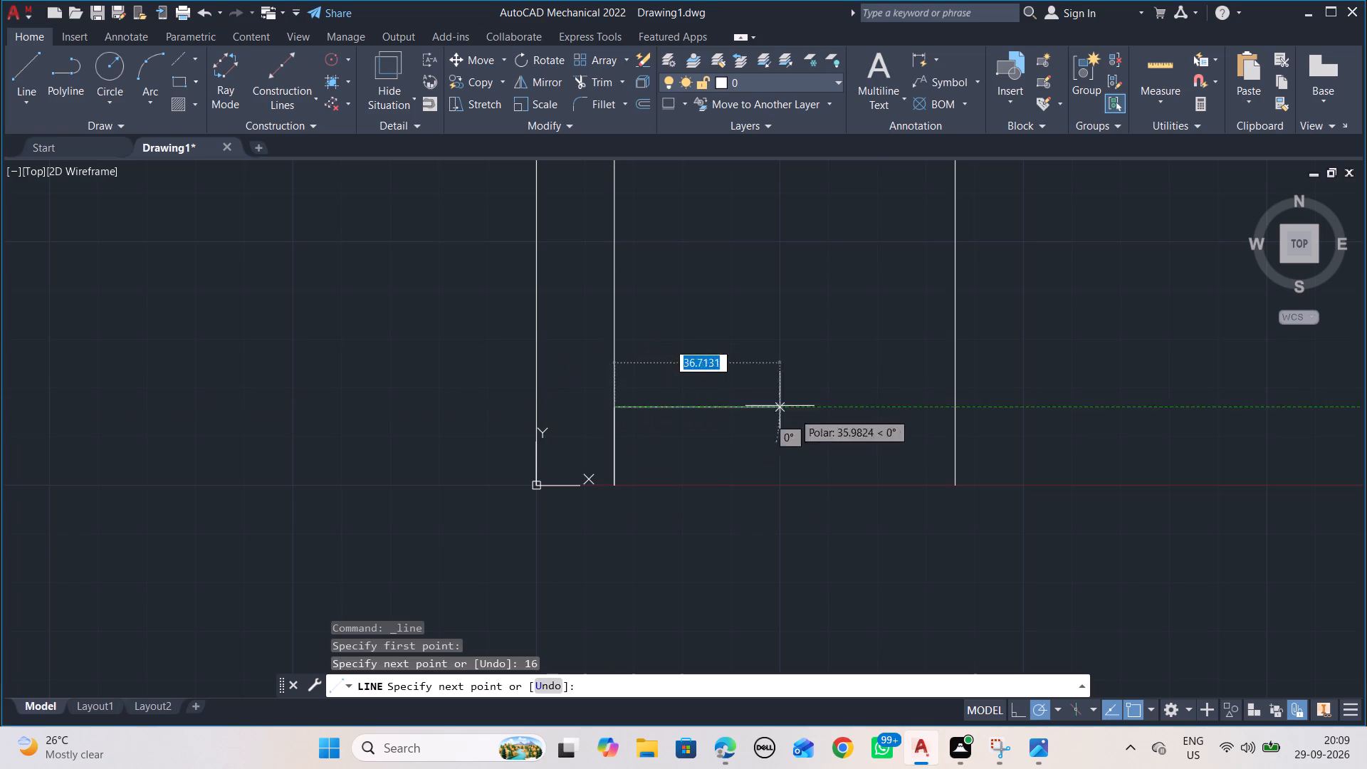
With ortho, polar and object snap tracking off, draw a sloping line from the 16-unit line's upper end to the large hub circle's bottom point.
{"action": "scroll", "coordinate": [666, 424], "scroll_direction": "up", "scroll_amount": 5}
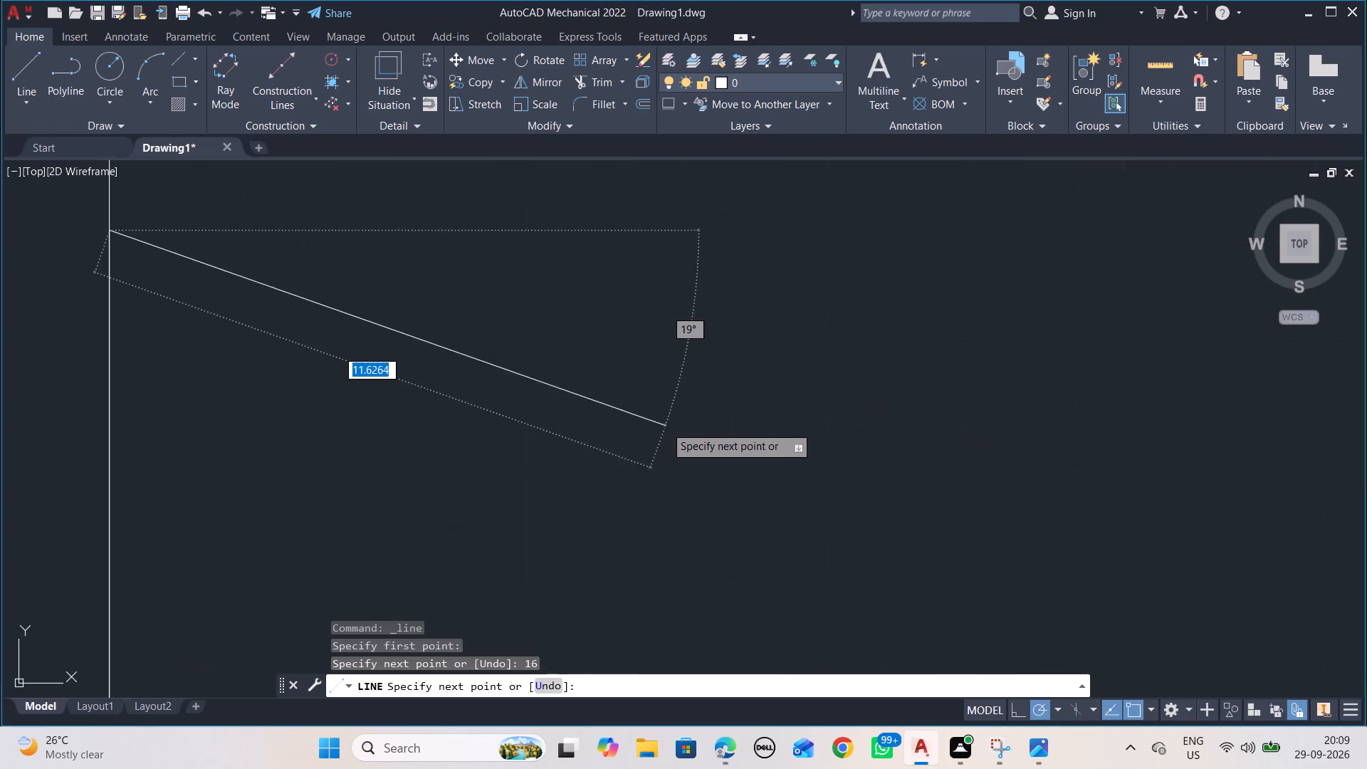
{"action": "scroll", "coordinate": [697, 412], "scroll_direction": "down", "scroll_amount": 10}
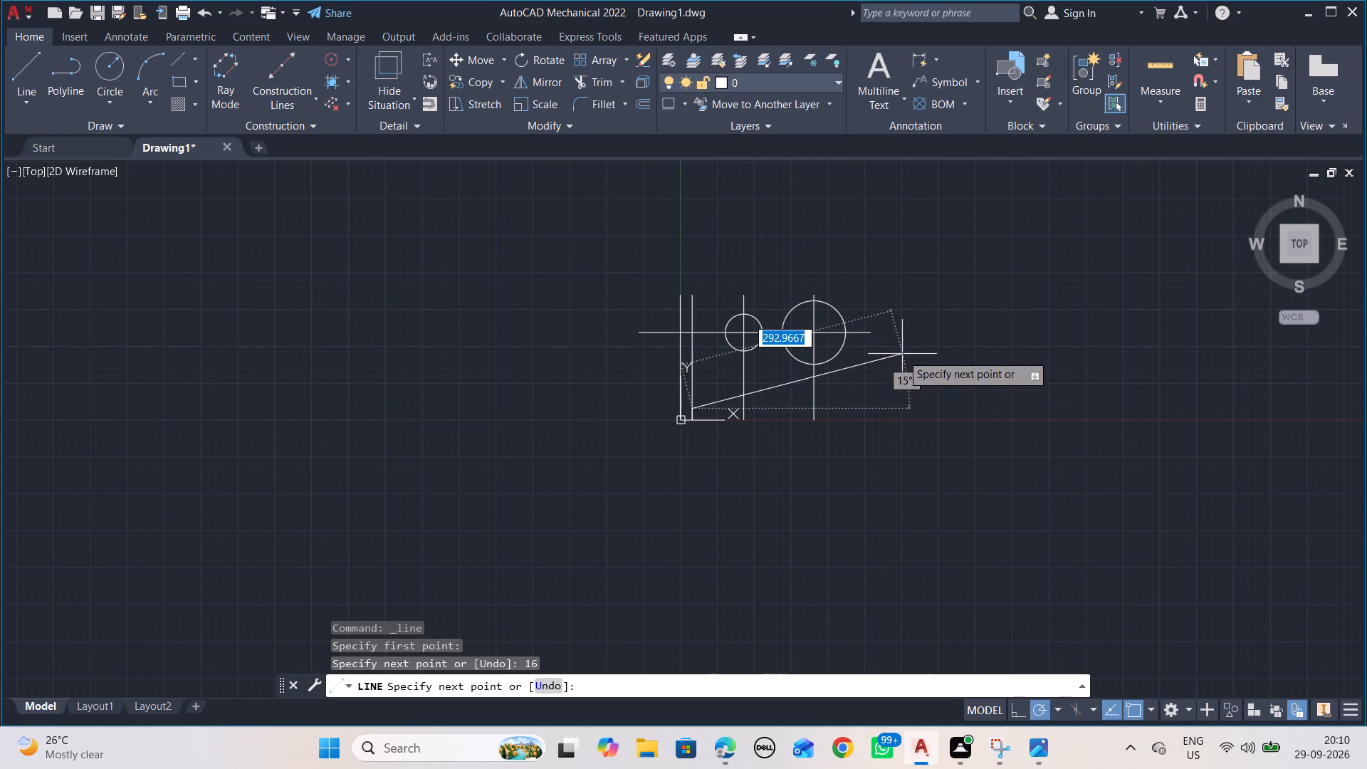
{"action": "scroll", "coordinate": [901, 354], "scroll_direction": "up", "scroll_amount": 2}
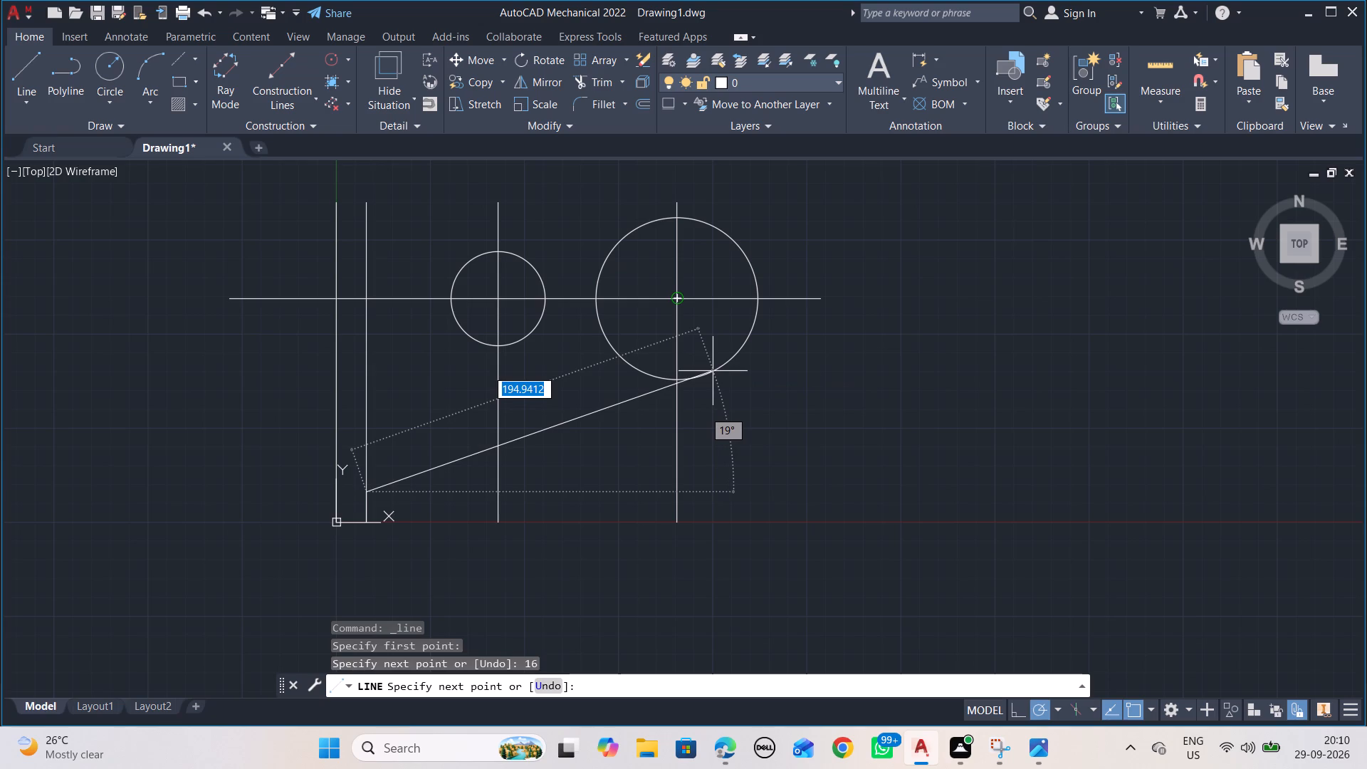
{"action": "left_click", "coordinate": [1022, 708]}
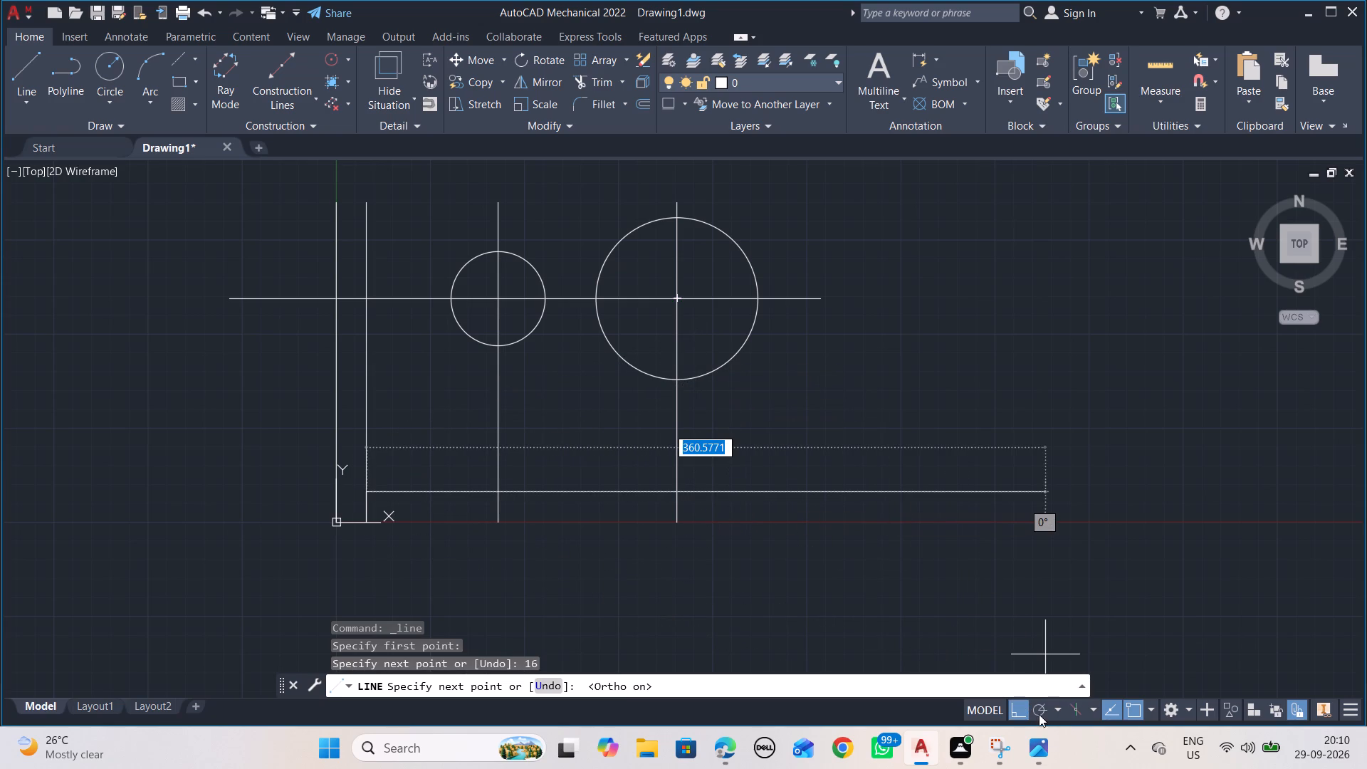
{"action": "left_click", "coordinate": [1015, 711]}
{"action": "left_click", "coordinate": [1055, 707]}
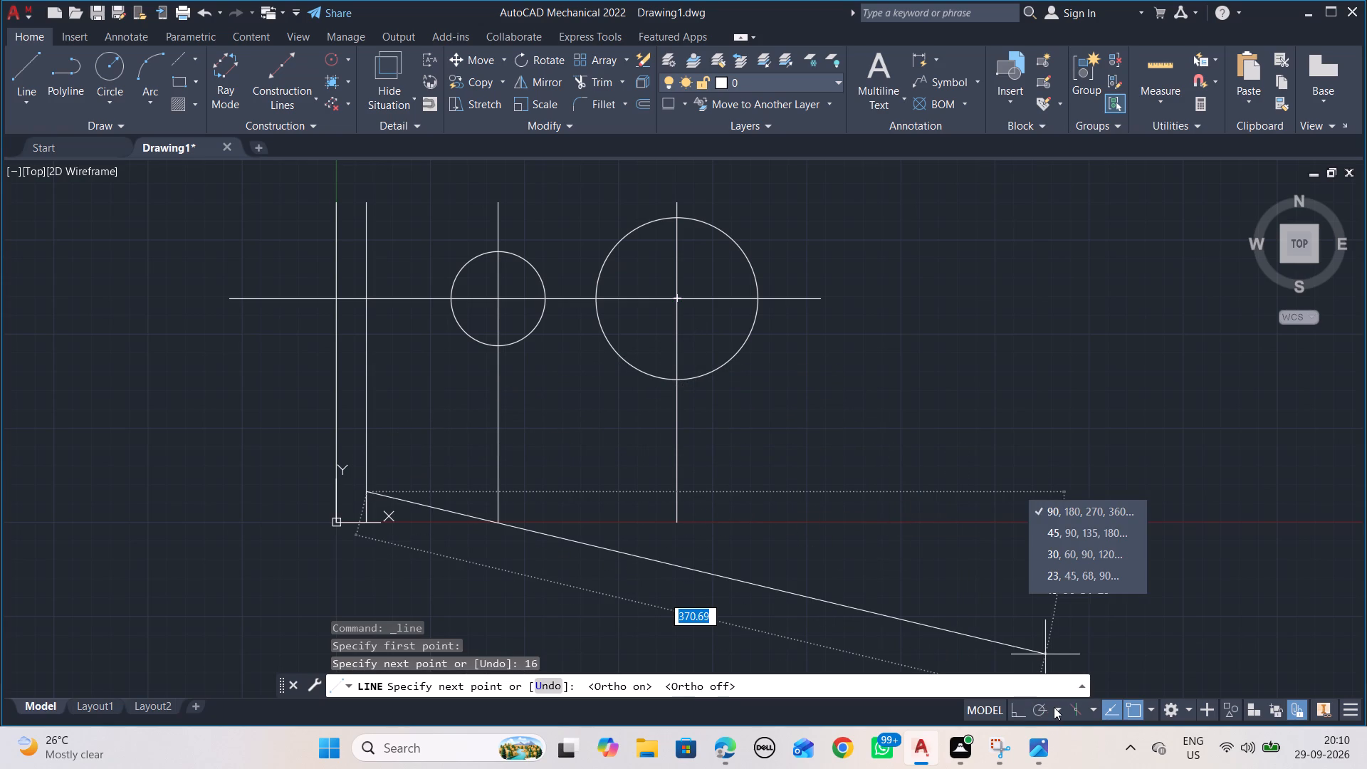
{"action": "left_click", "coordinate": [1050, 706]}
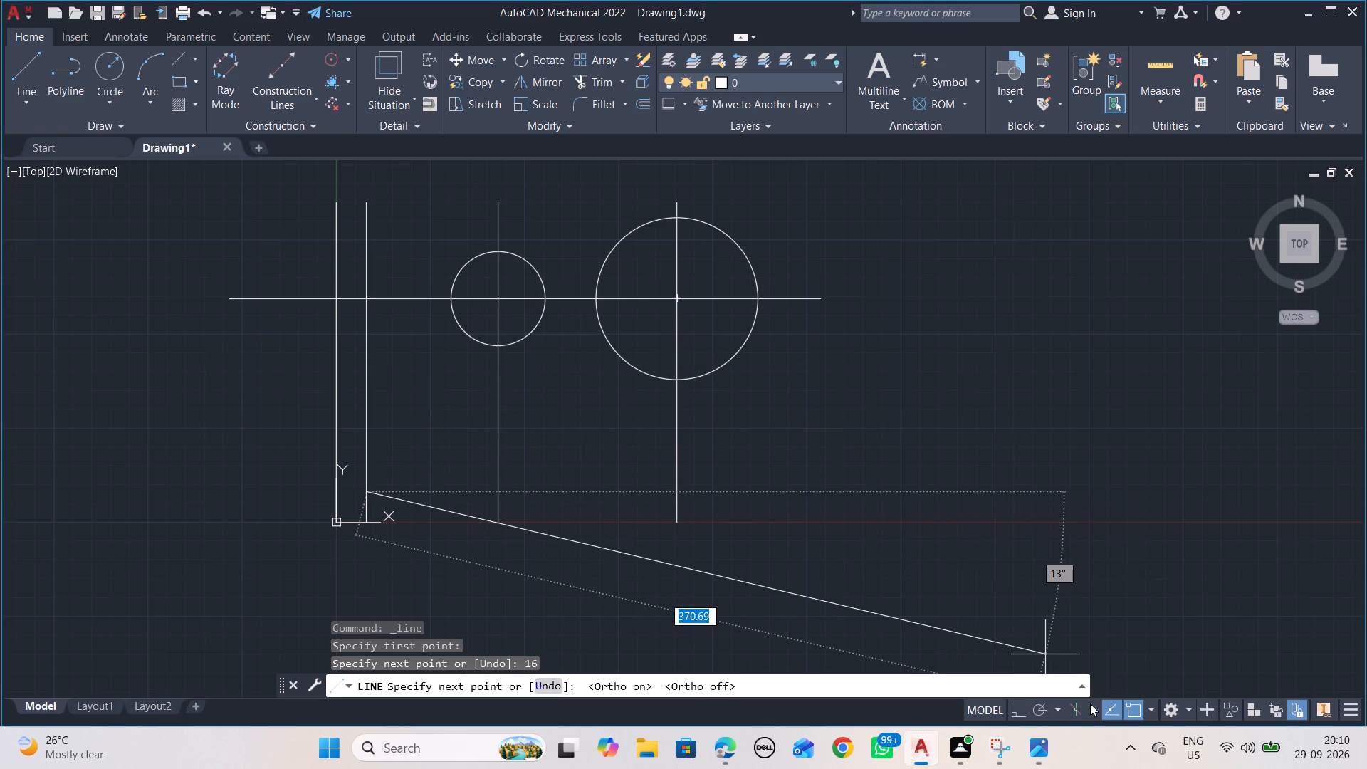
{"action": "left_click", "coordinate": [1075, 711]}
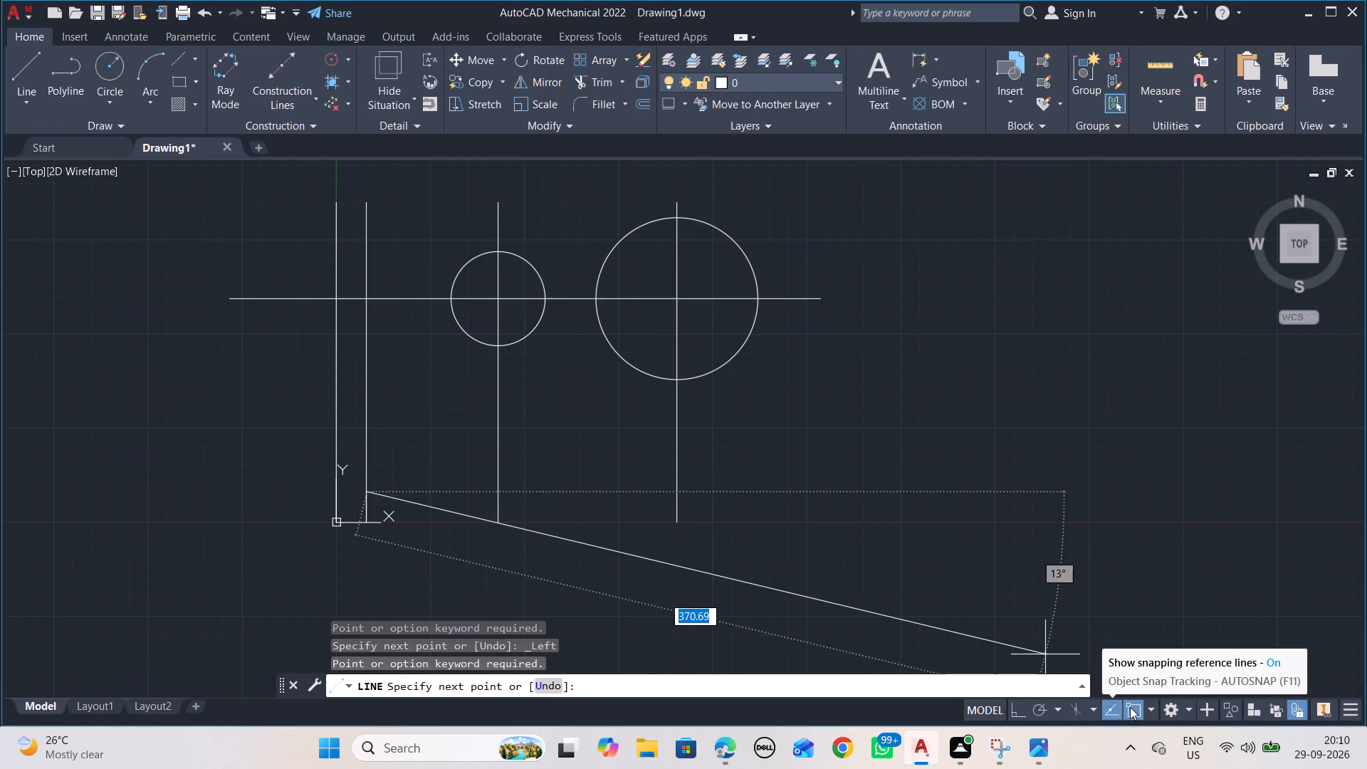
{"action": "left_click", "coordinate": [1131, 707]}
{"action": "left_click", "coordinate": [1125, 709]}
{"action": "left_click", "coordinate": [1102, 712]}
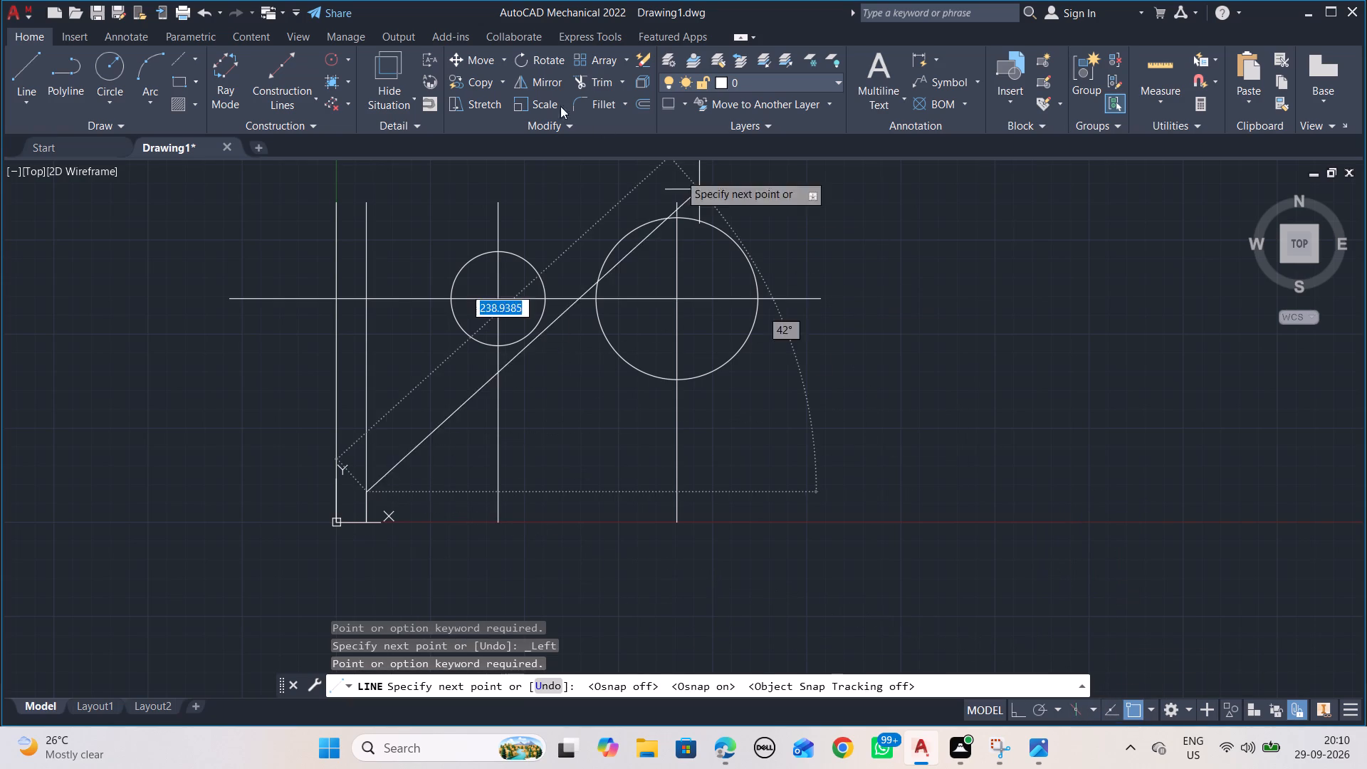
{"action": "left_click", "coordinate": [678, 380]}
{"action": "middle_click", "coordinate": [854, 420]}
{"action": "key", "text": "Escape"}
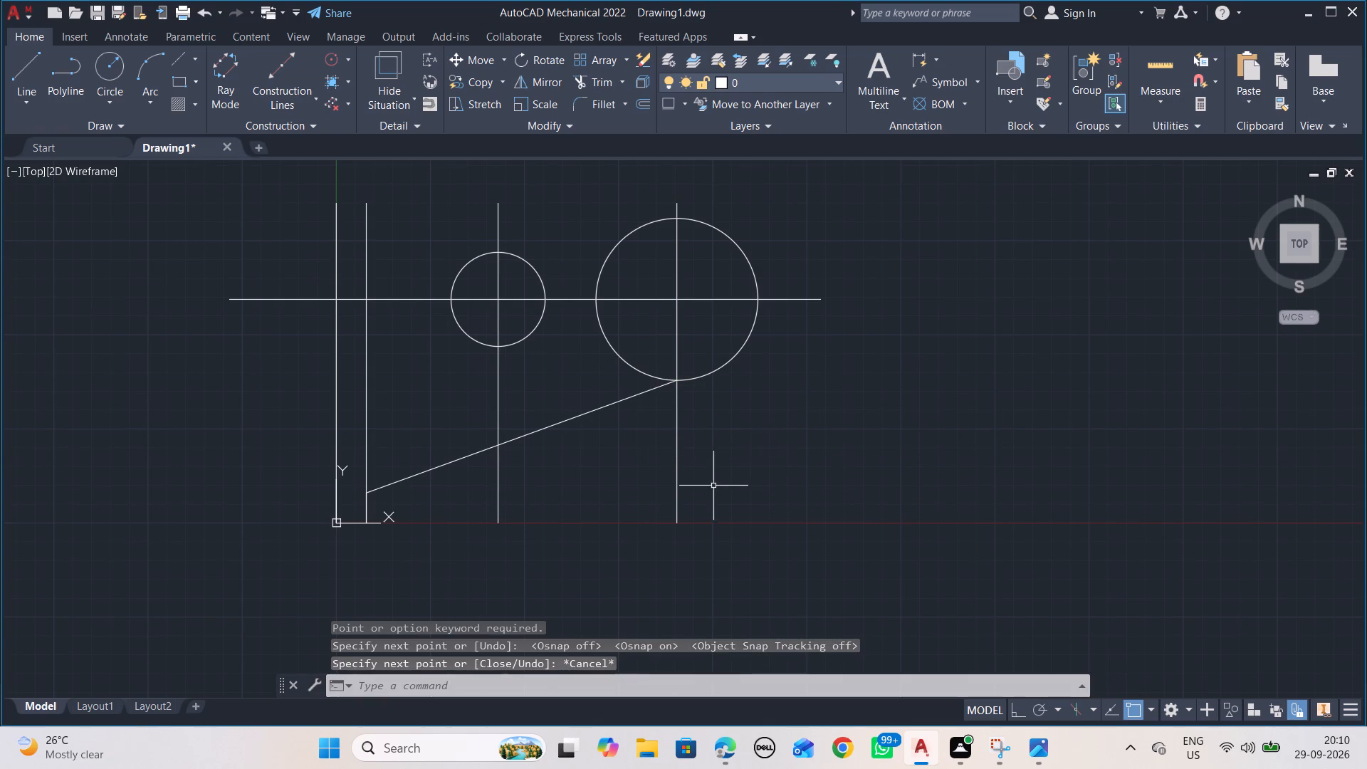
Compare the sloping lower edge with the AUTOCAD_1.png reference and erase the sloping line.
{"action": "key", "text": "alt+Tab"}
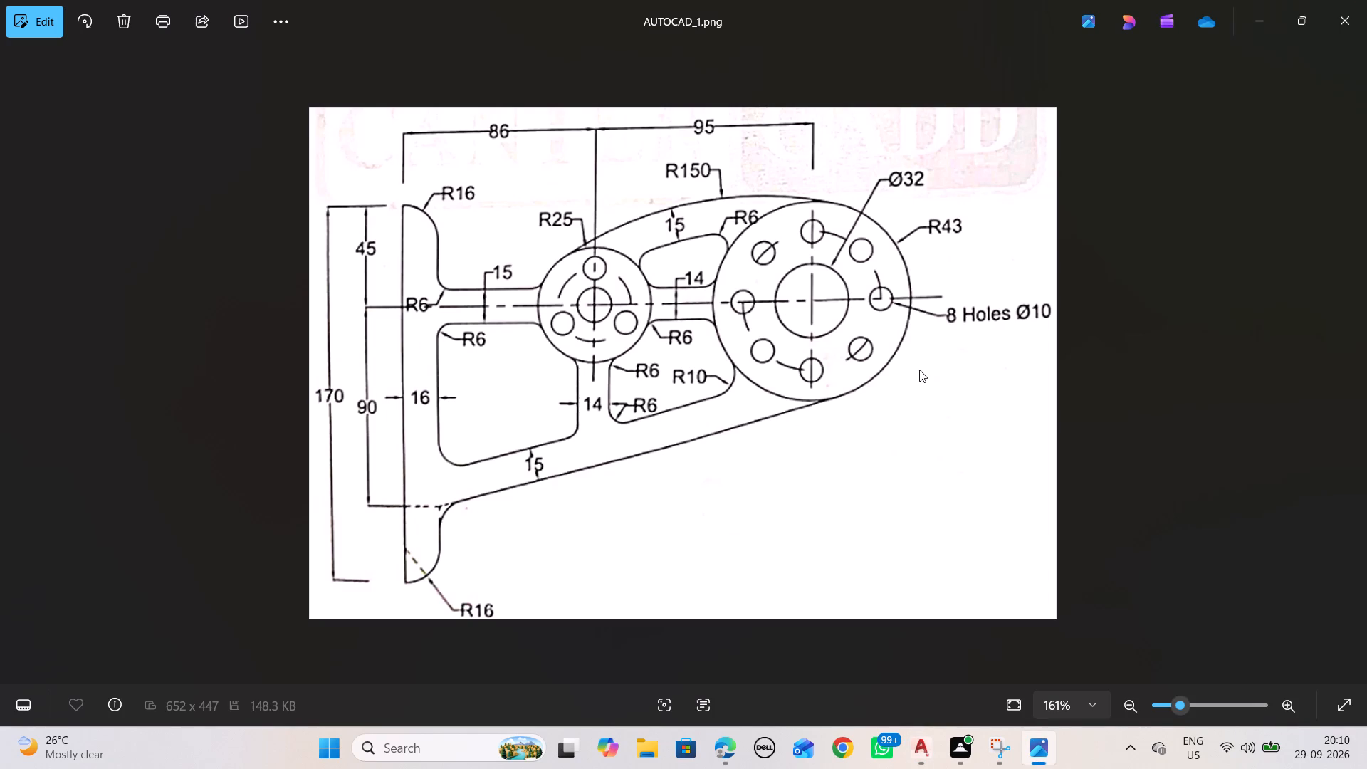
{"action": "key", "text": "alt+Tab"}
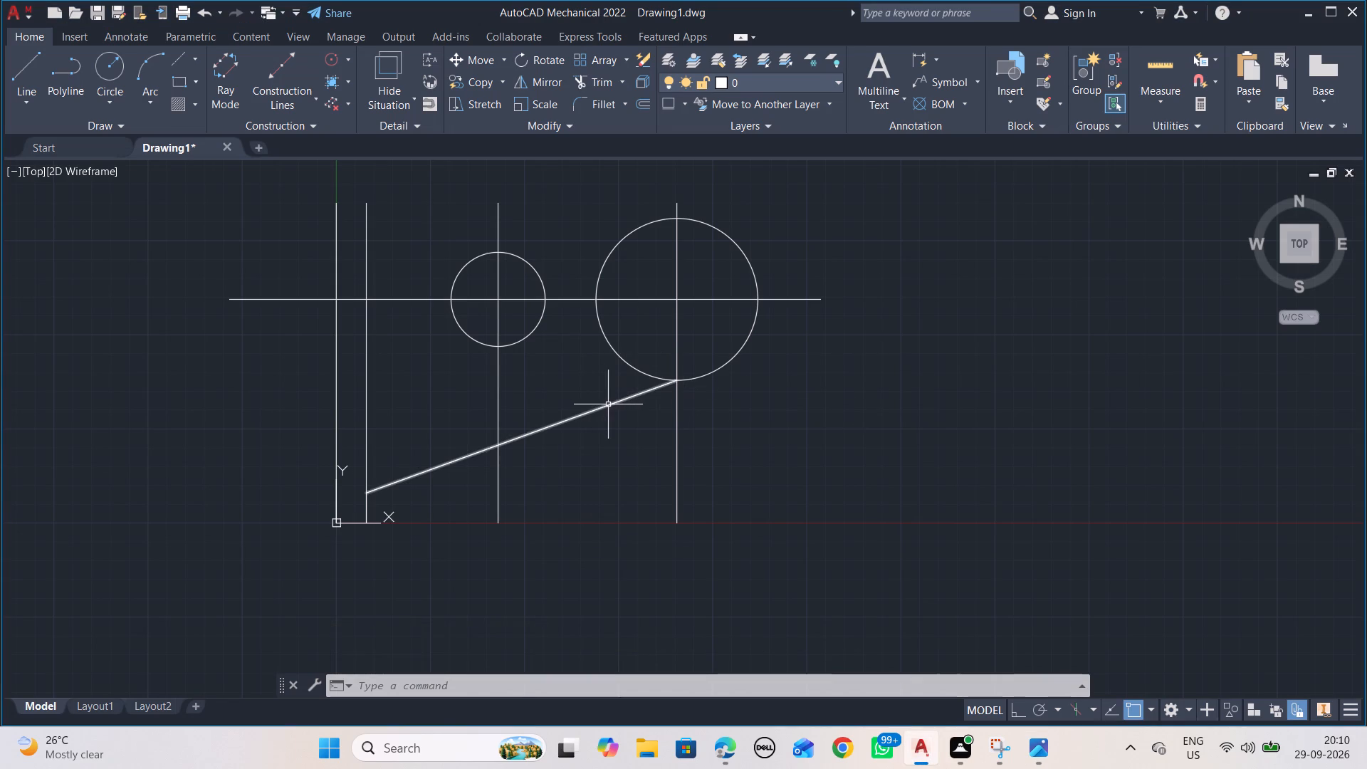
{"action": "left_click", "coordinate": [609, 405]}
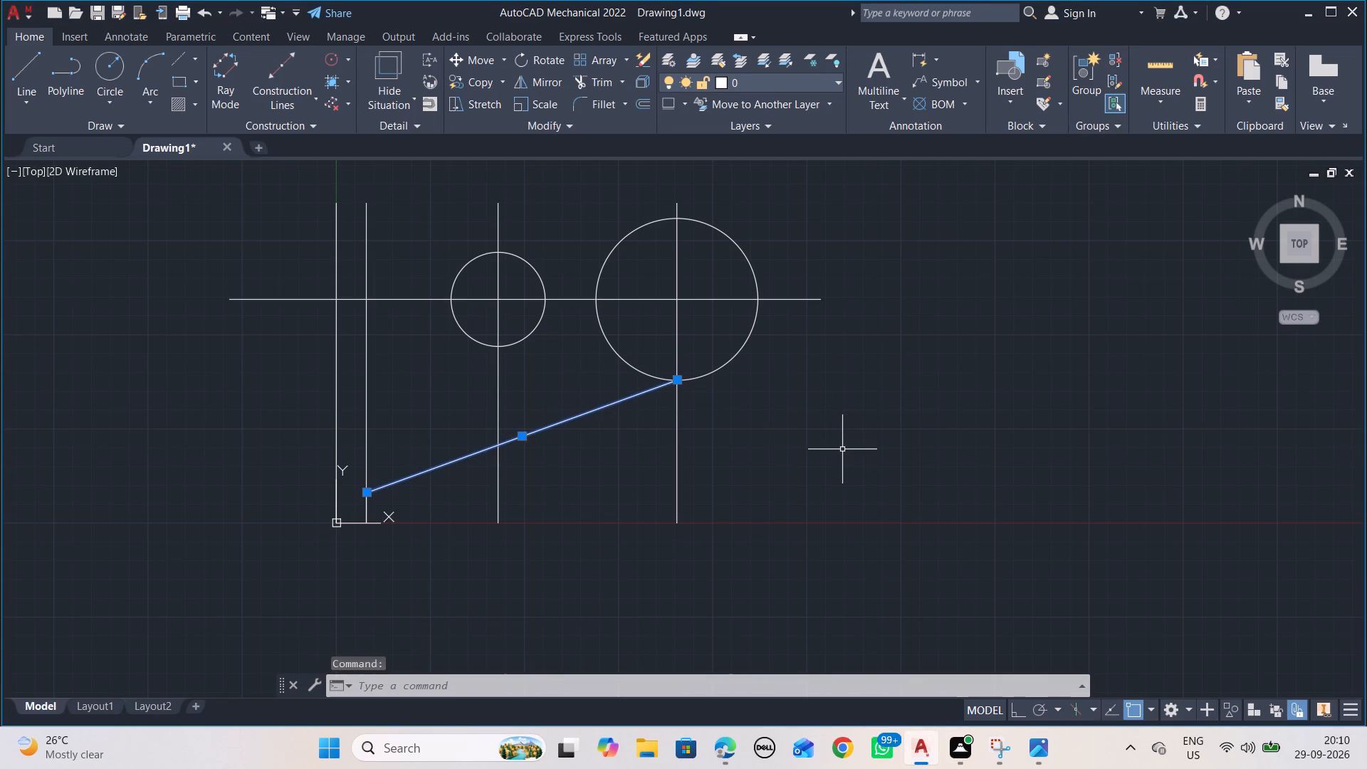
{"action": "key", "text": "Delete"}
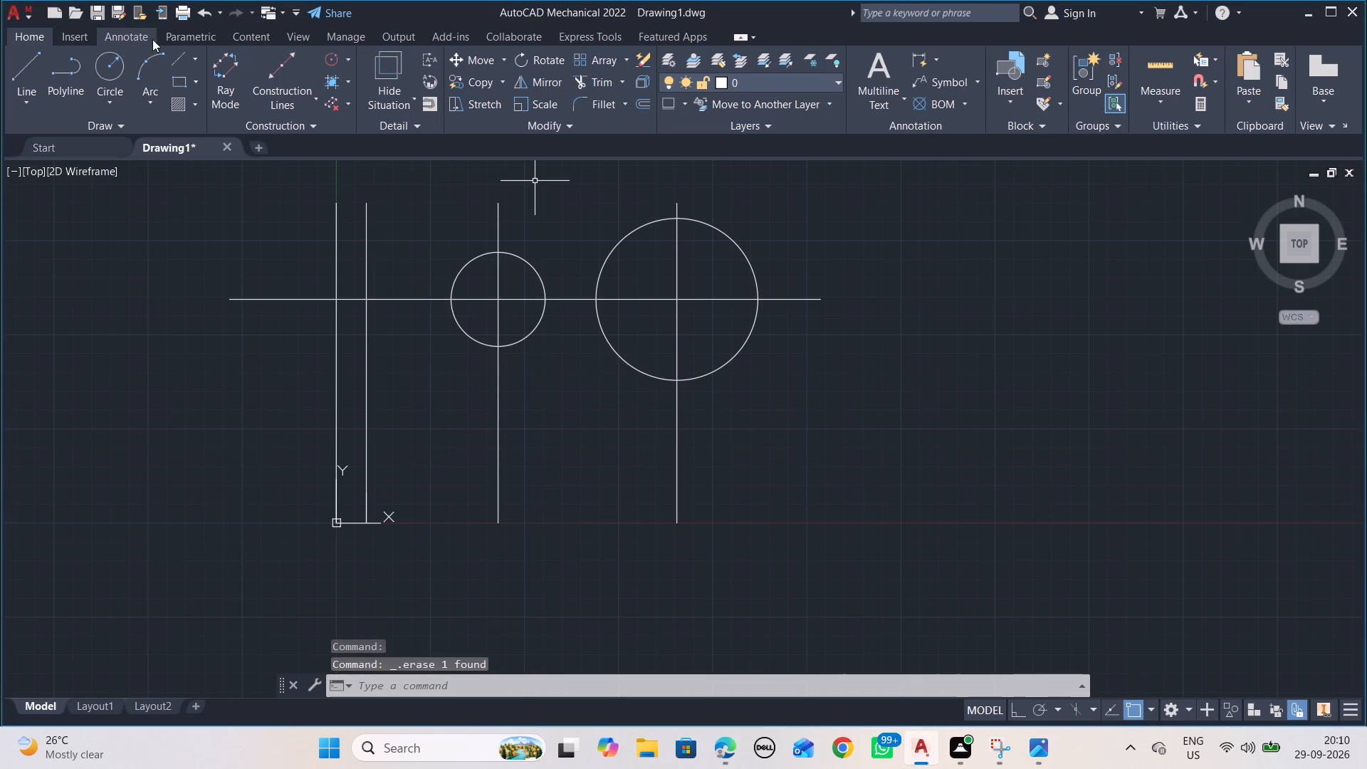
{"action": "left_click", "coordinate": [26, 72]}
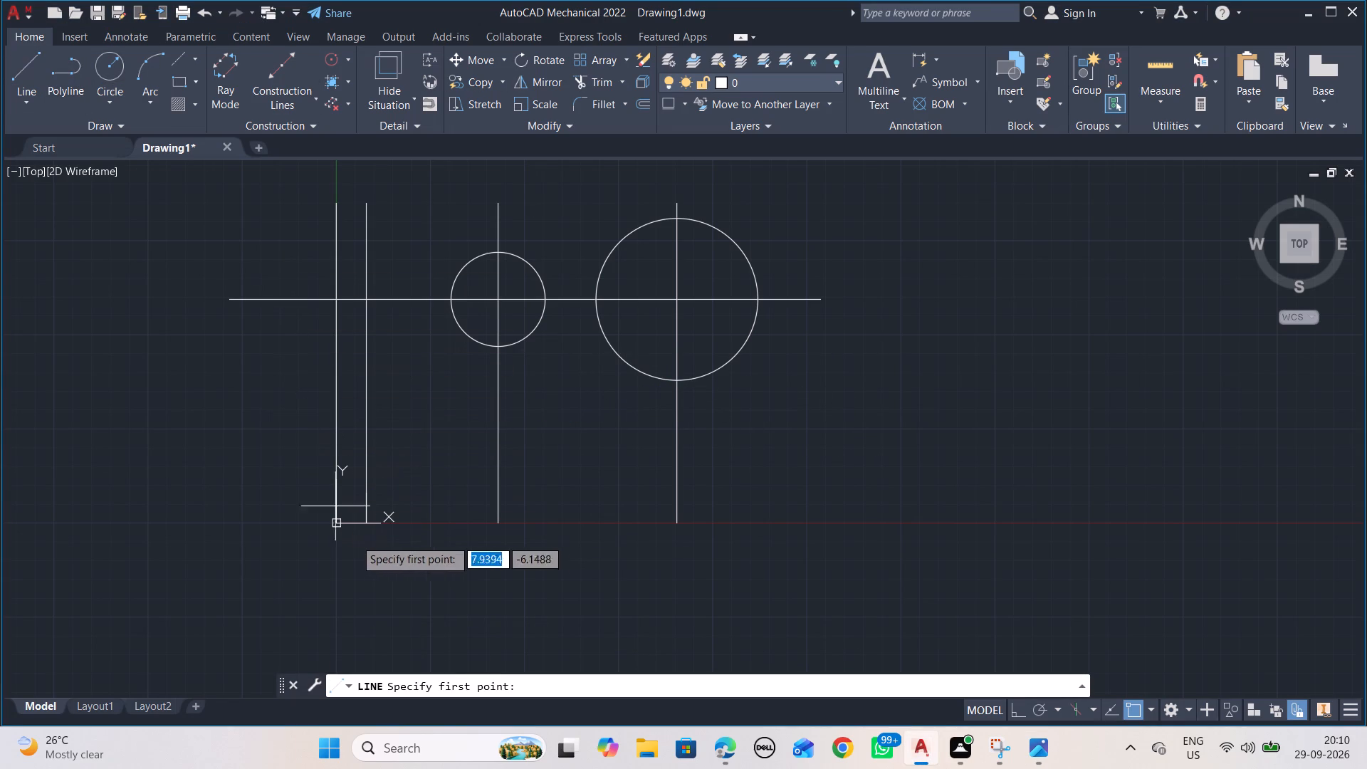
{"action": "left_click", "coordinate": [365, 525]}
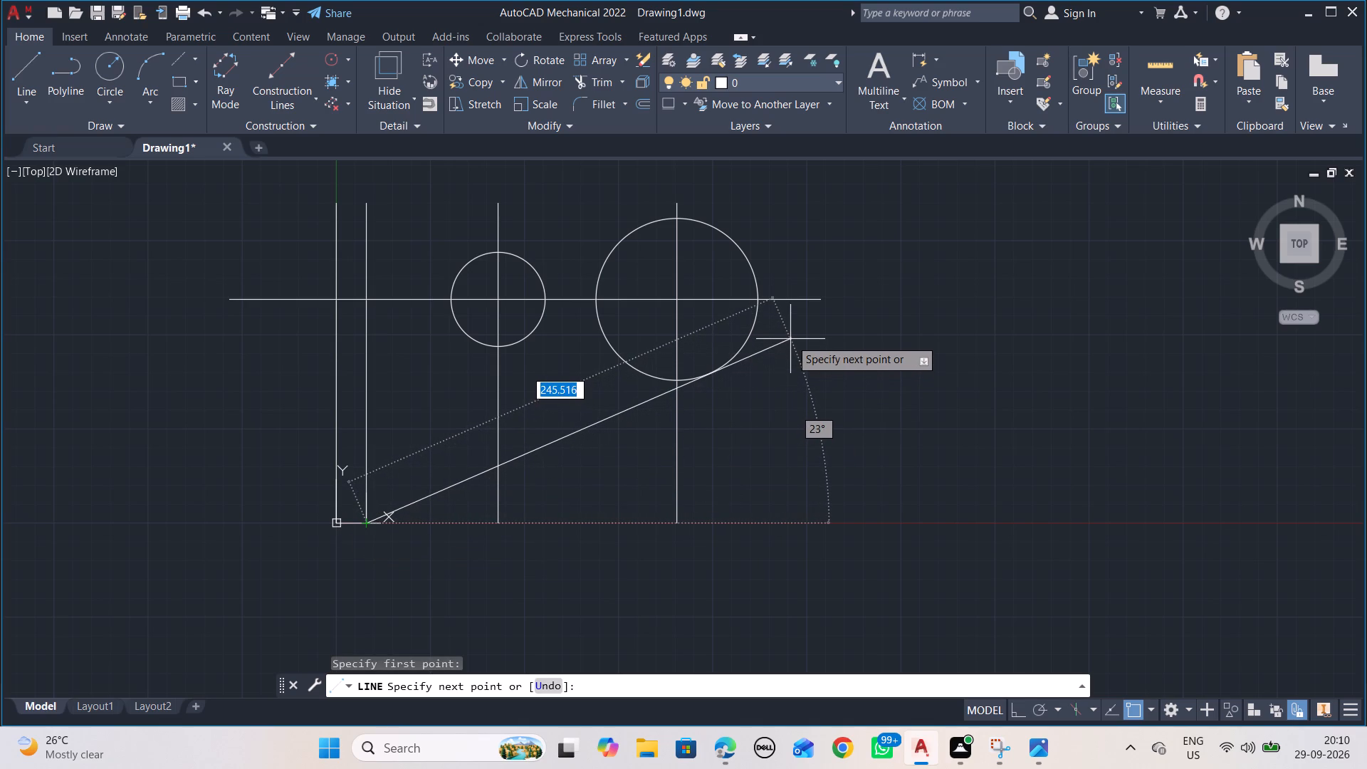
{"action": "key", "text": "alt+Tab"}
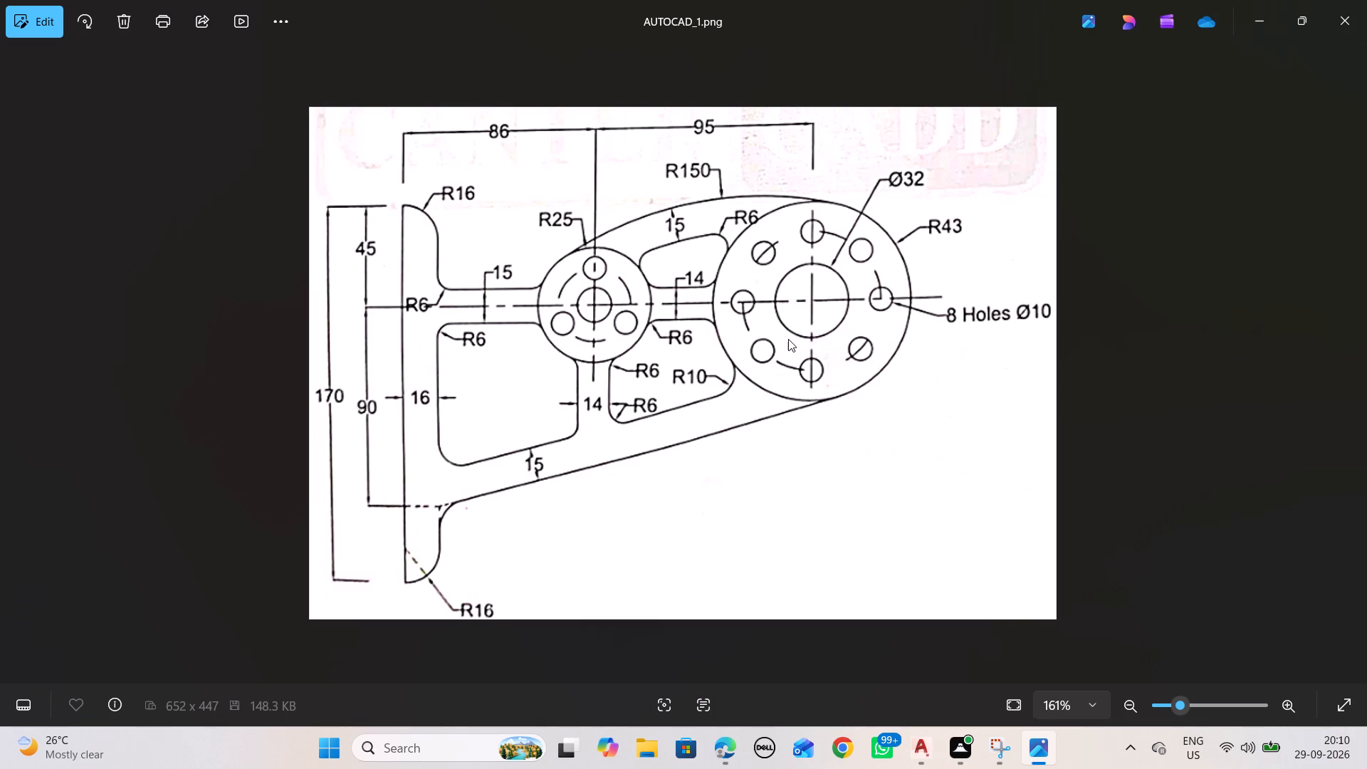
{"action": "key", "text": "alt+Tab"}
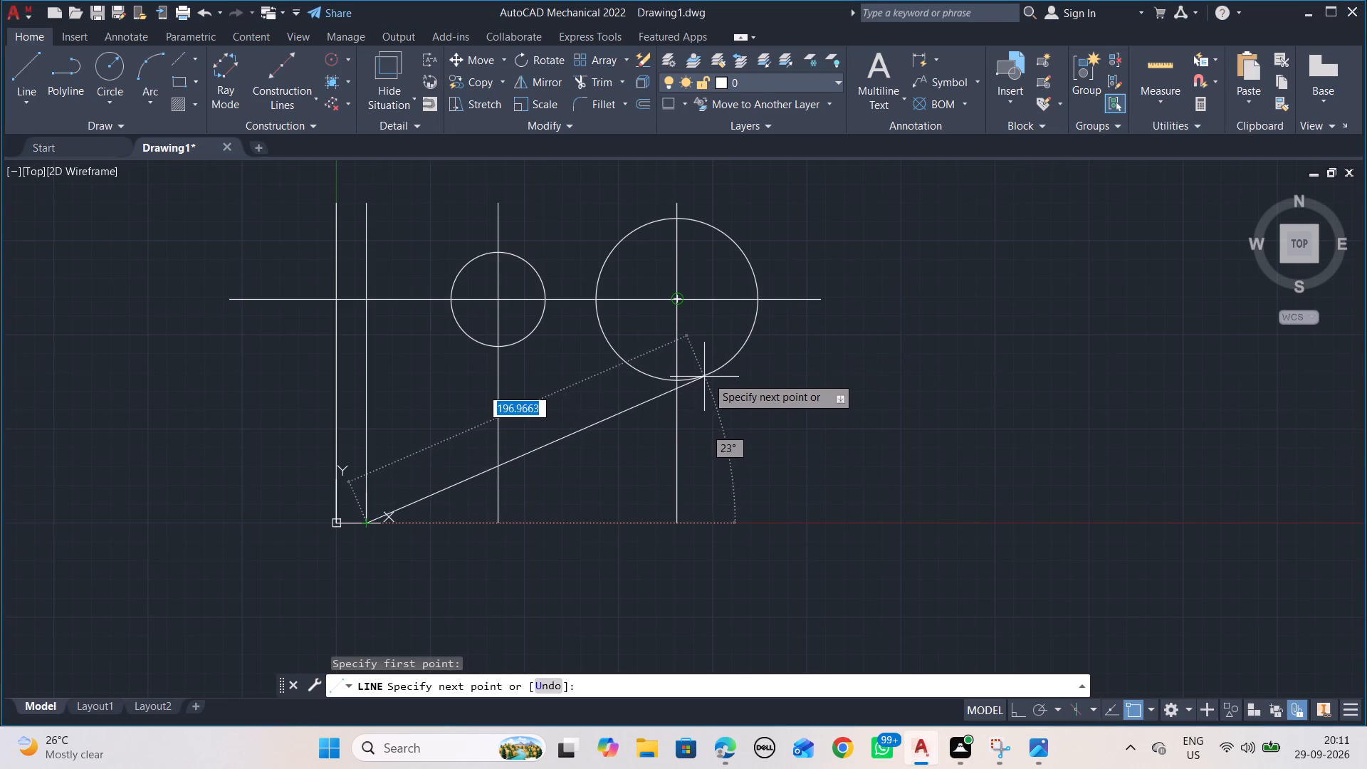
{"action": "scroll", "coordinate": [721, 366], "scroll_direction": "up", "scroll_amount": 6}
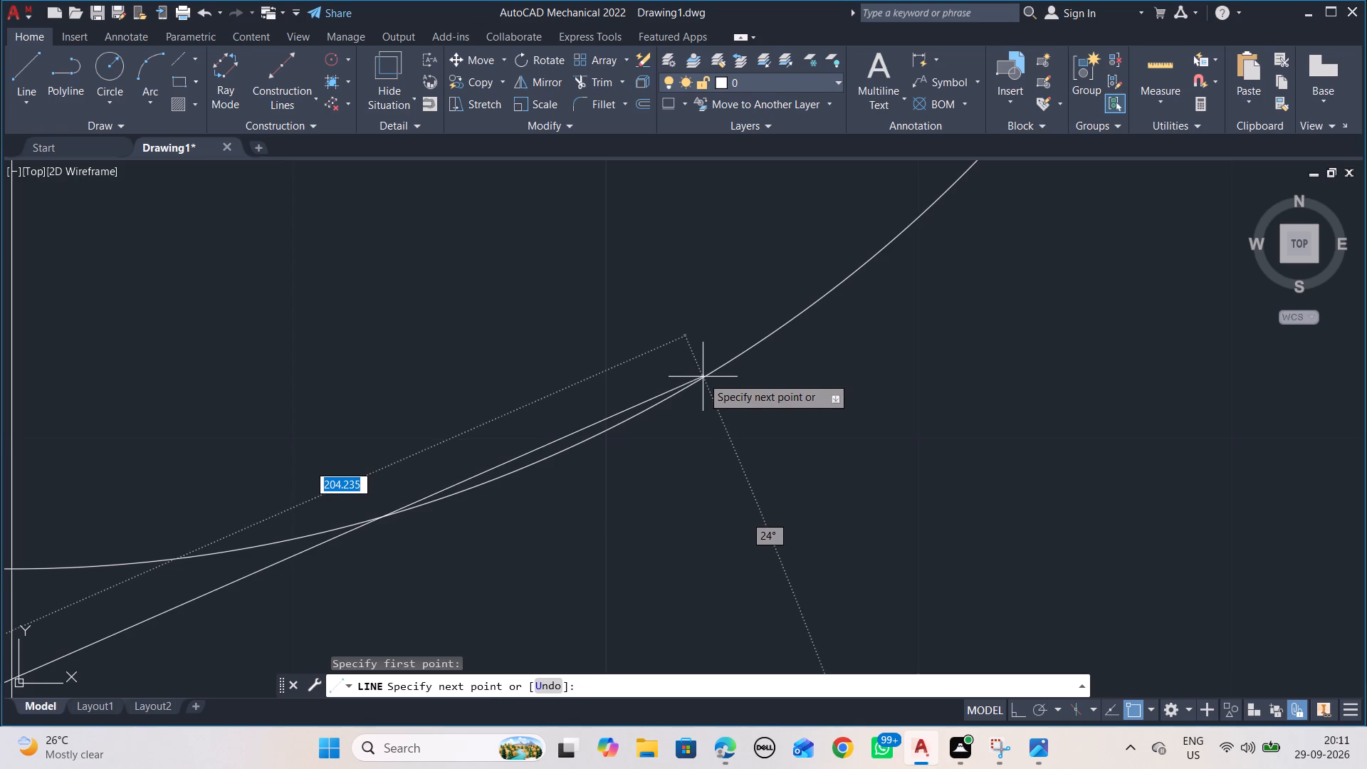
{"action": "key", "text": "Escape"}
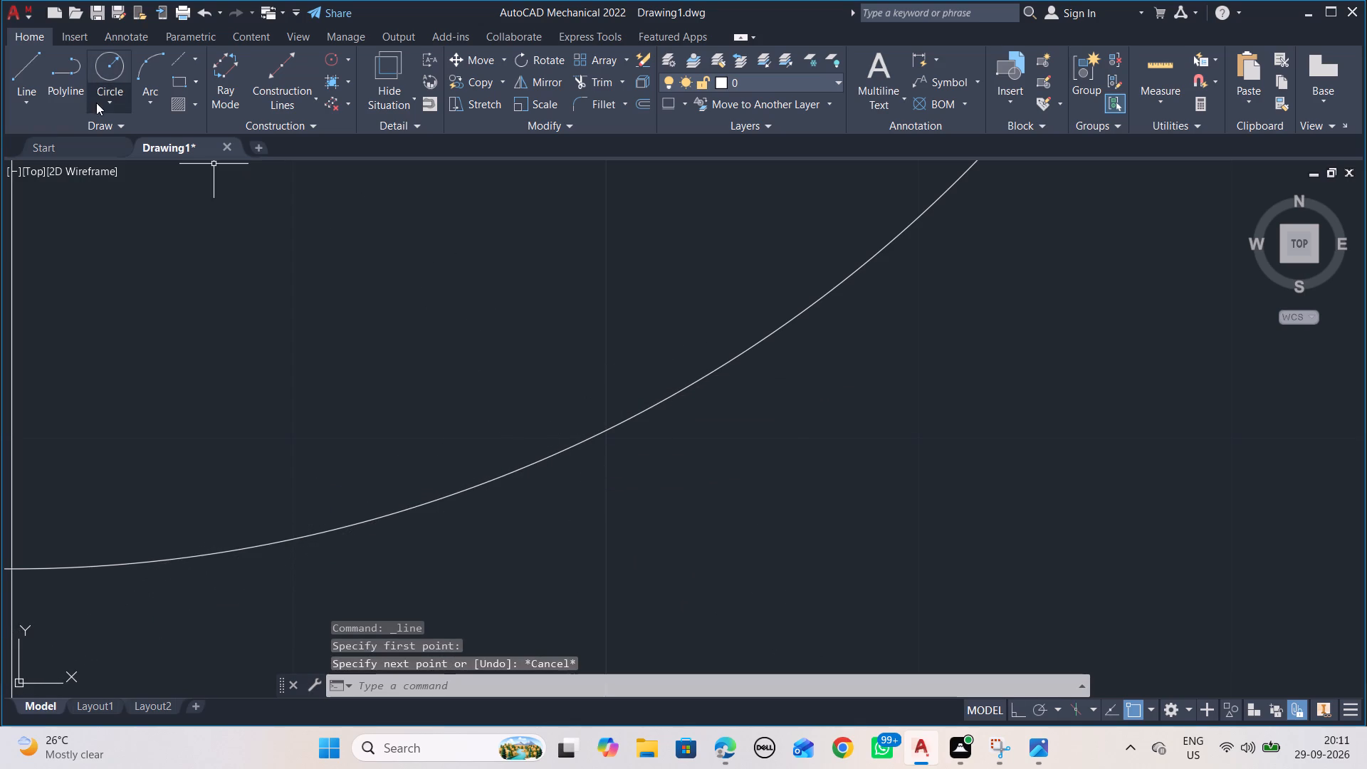
Start a new line and turn object snap tracking on.
{"action": "left_click", "coordinate": [28, 75]}
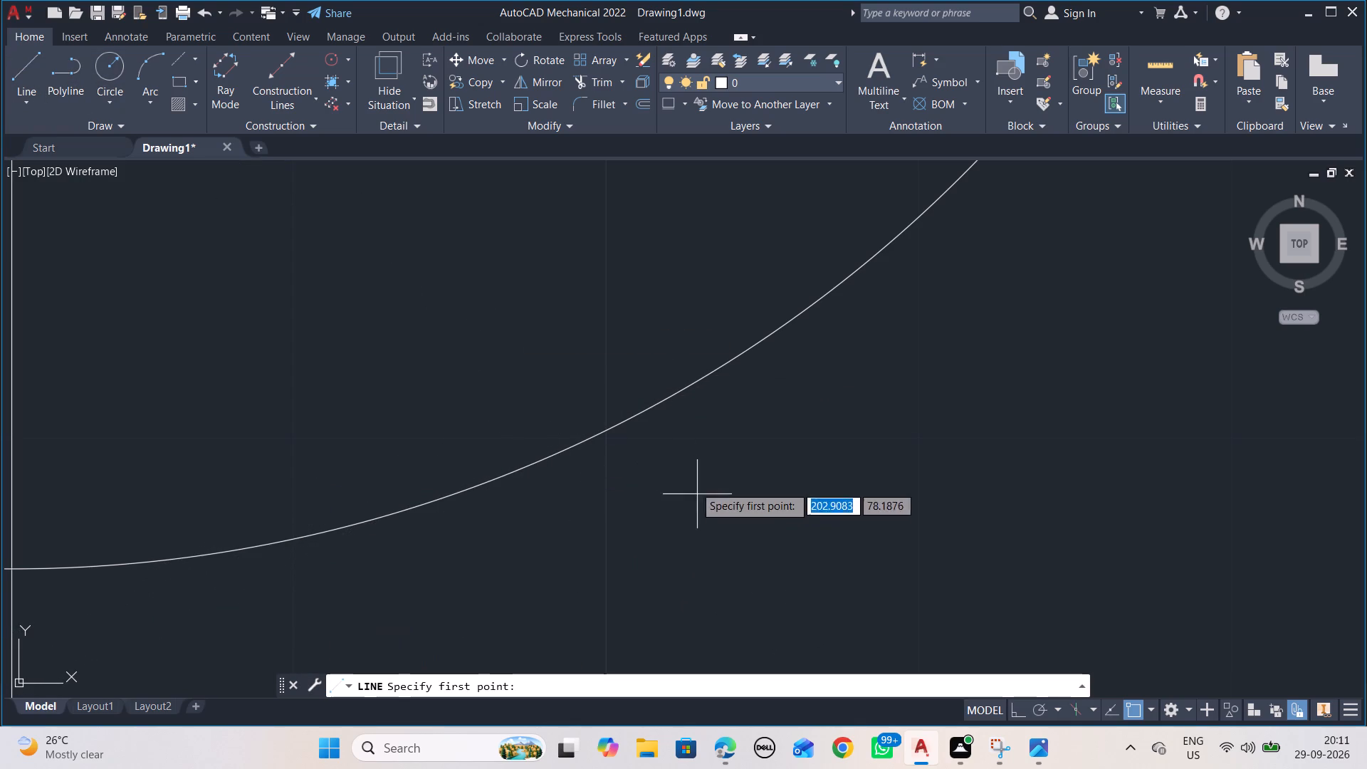
{"action": "left_click", "coordinate": [1105, 709]}
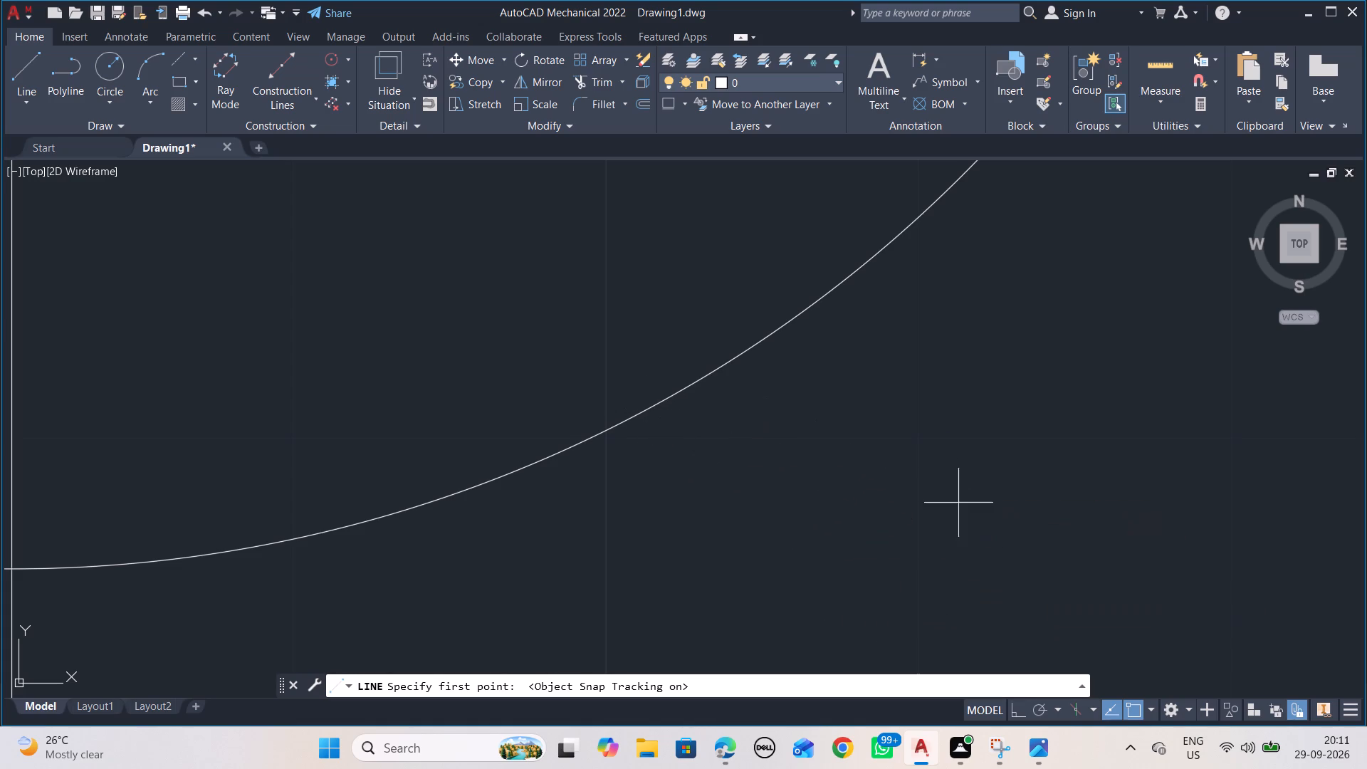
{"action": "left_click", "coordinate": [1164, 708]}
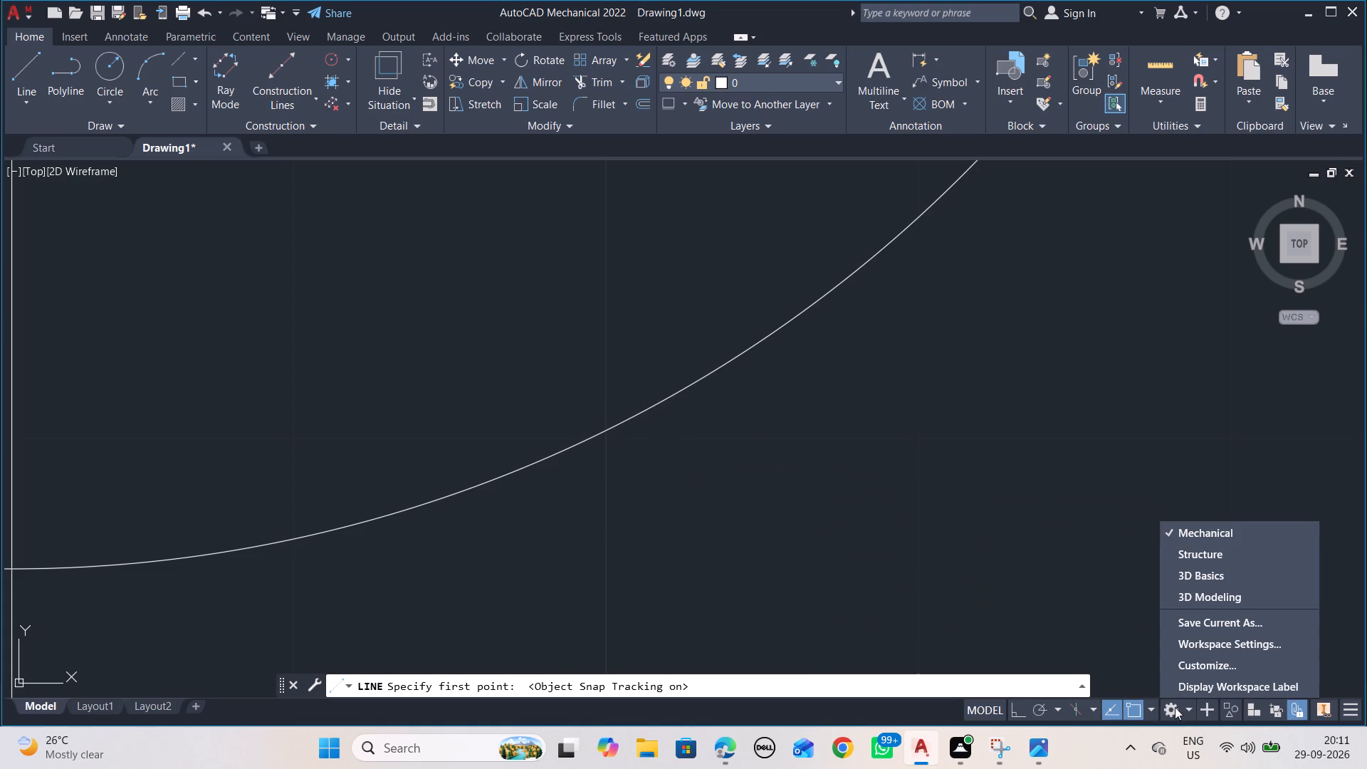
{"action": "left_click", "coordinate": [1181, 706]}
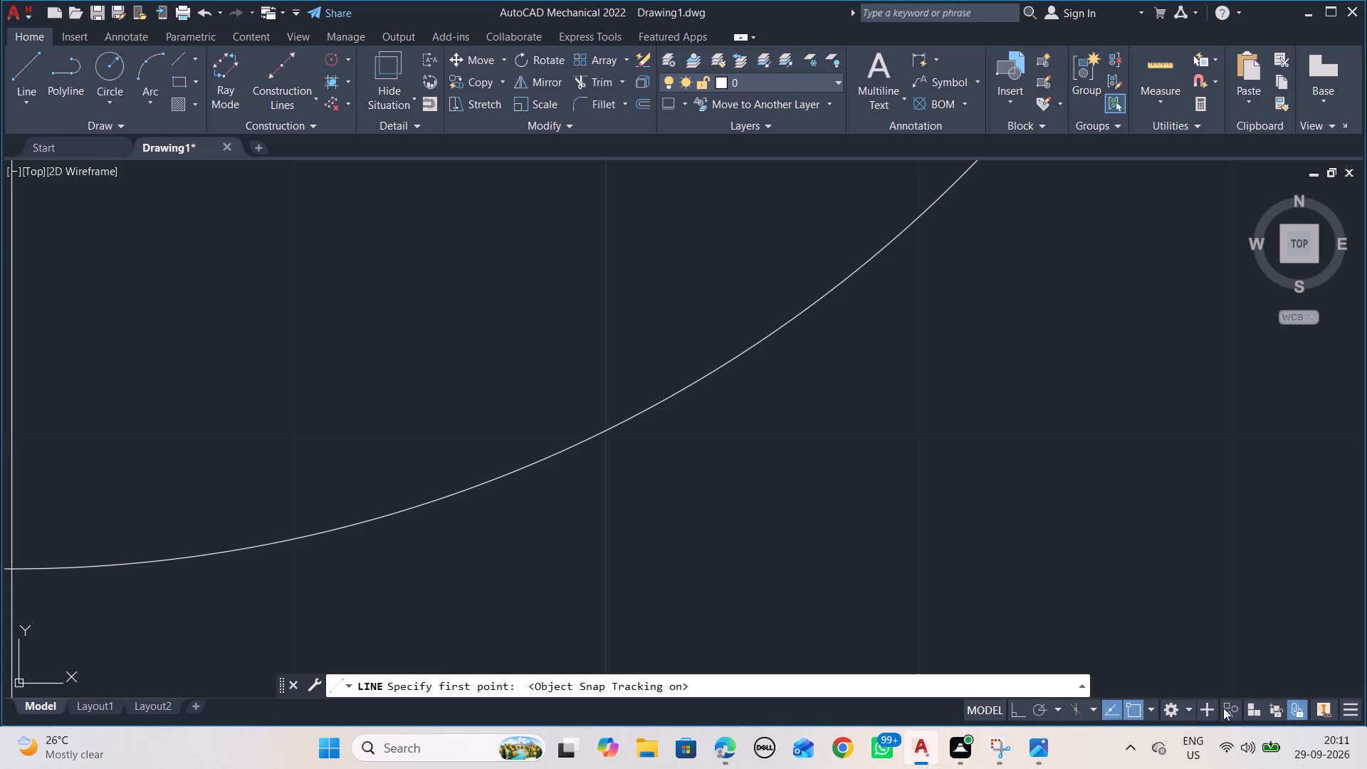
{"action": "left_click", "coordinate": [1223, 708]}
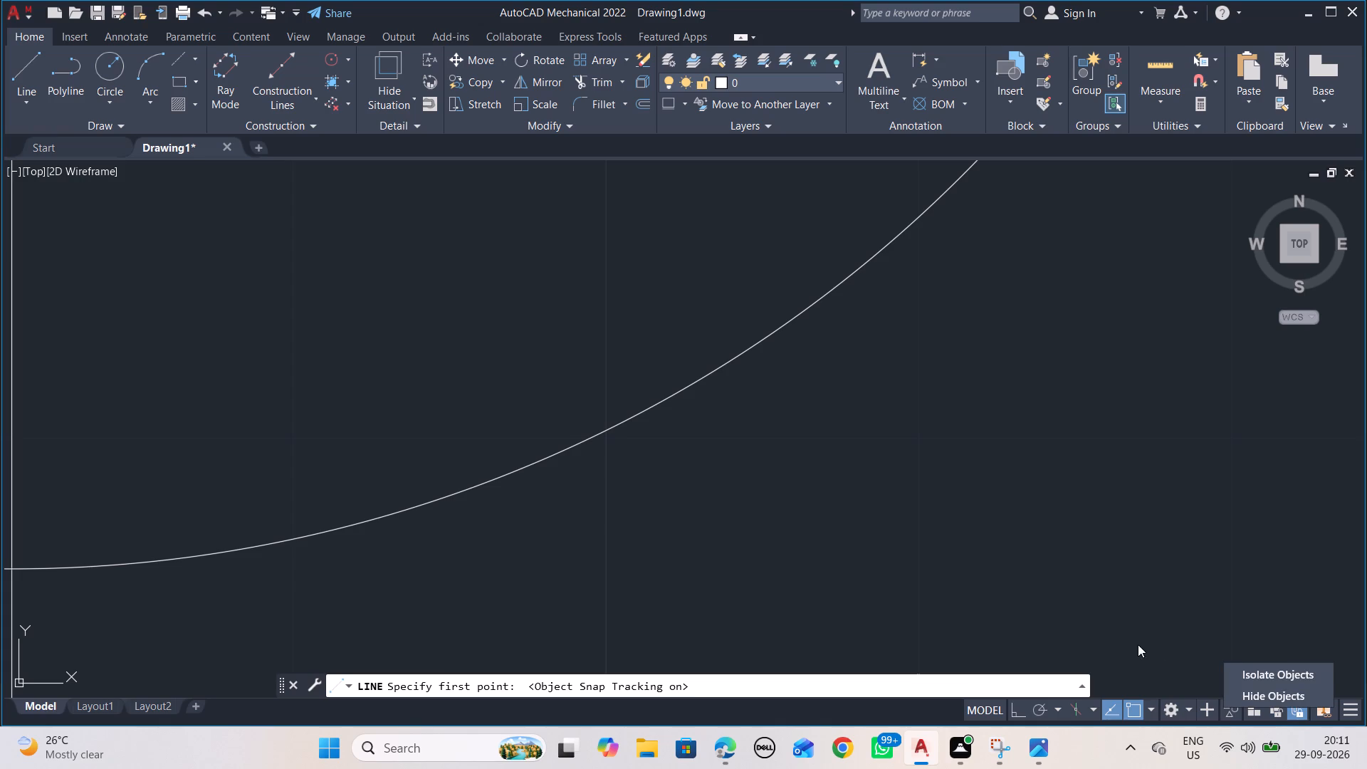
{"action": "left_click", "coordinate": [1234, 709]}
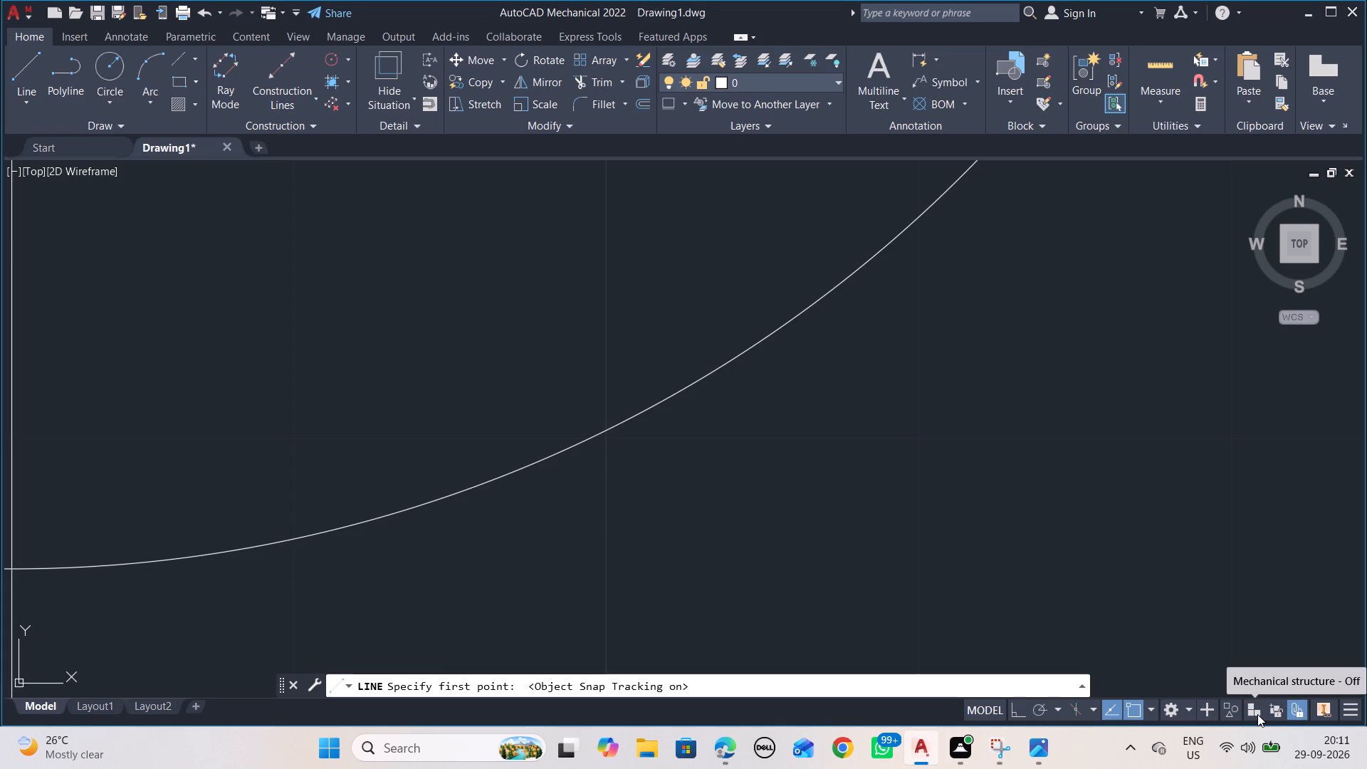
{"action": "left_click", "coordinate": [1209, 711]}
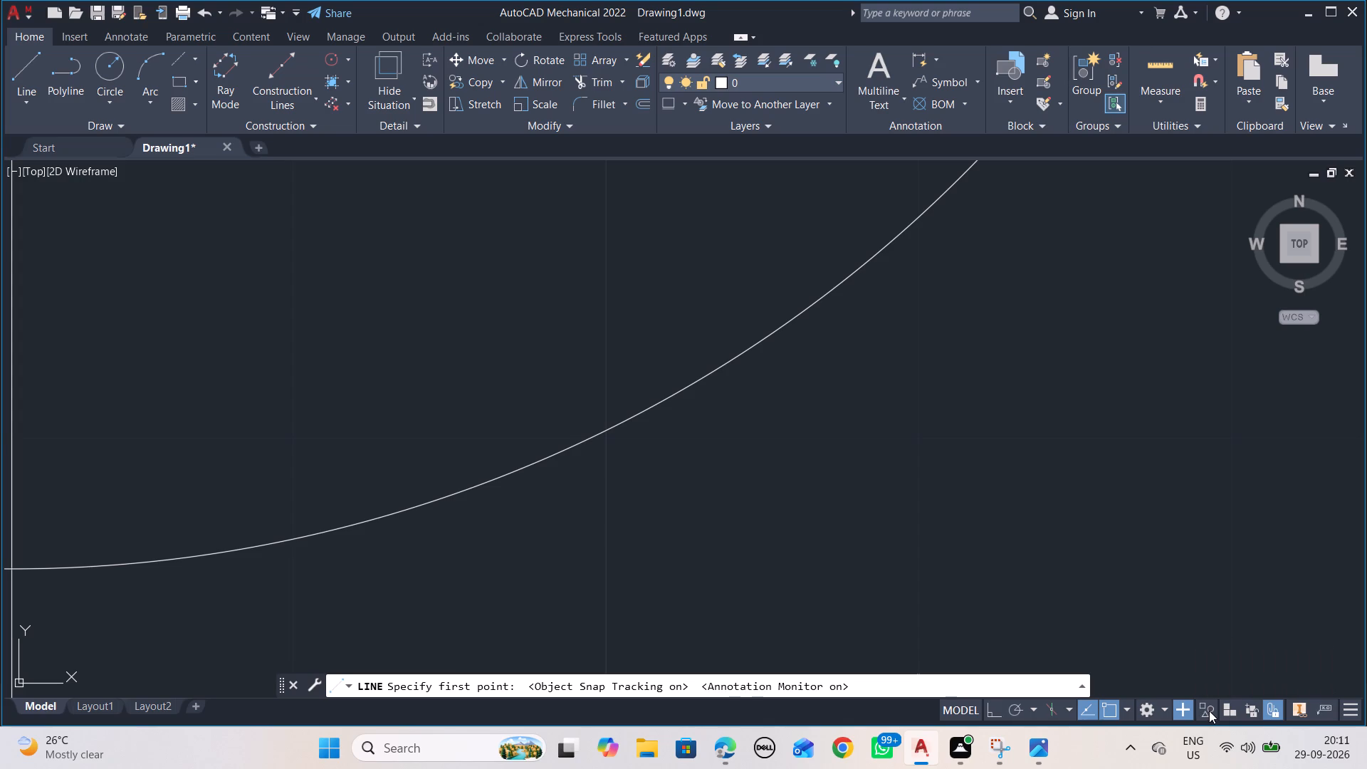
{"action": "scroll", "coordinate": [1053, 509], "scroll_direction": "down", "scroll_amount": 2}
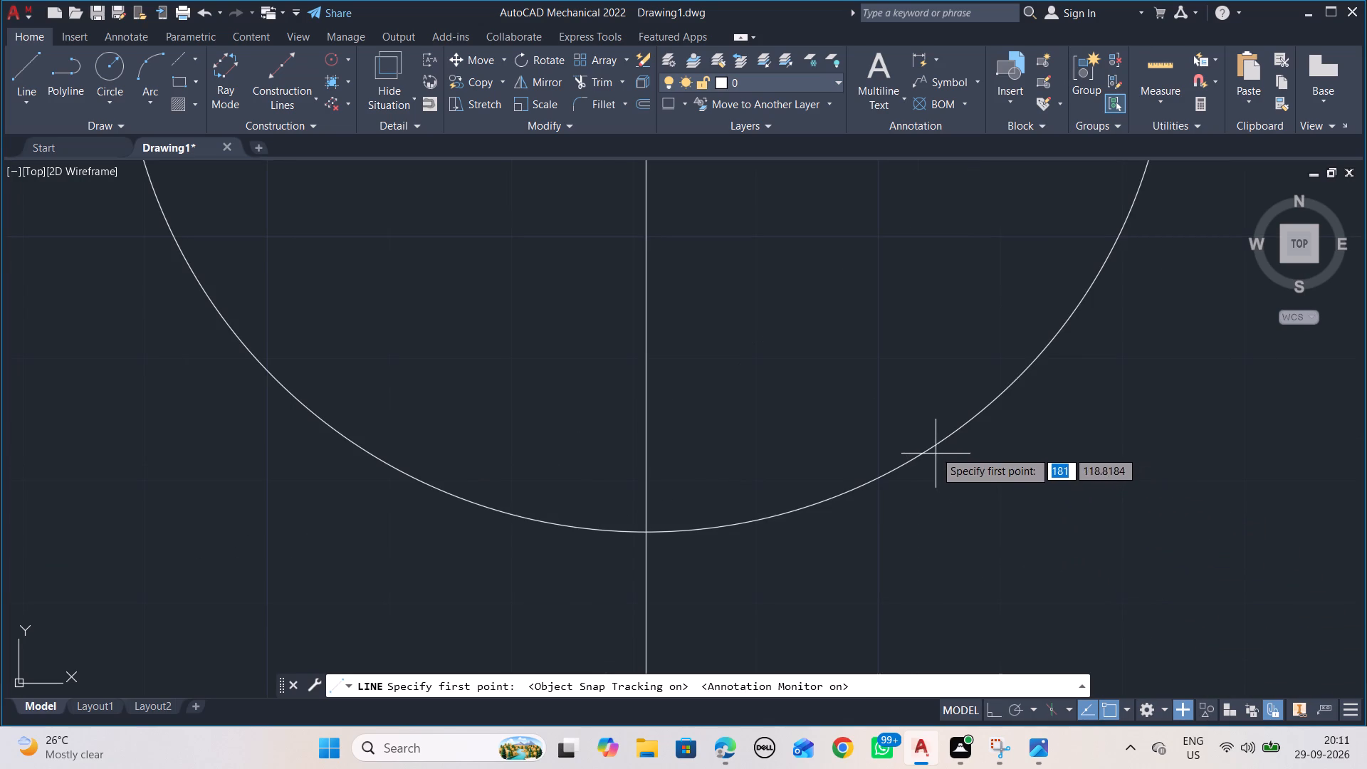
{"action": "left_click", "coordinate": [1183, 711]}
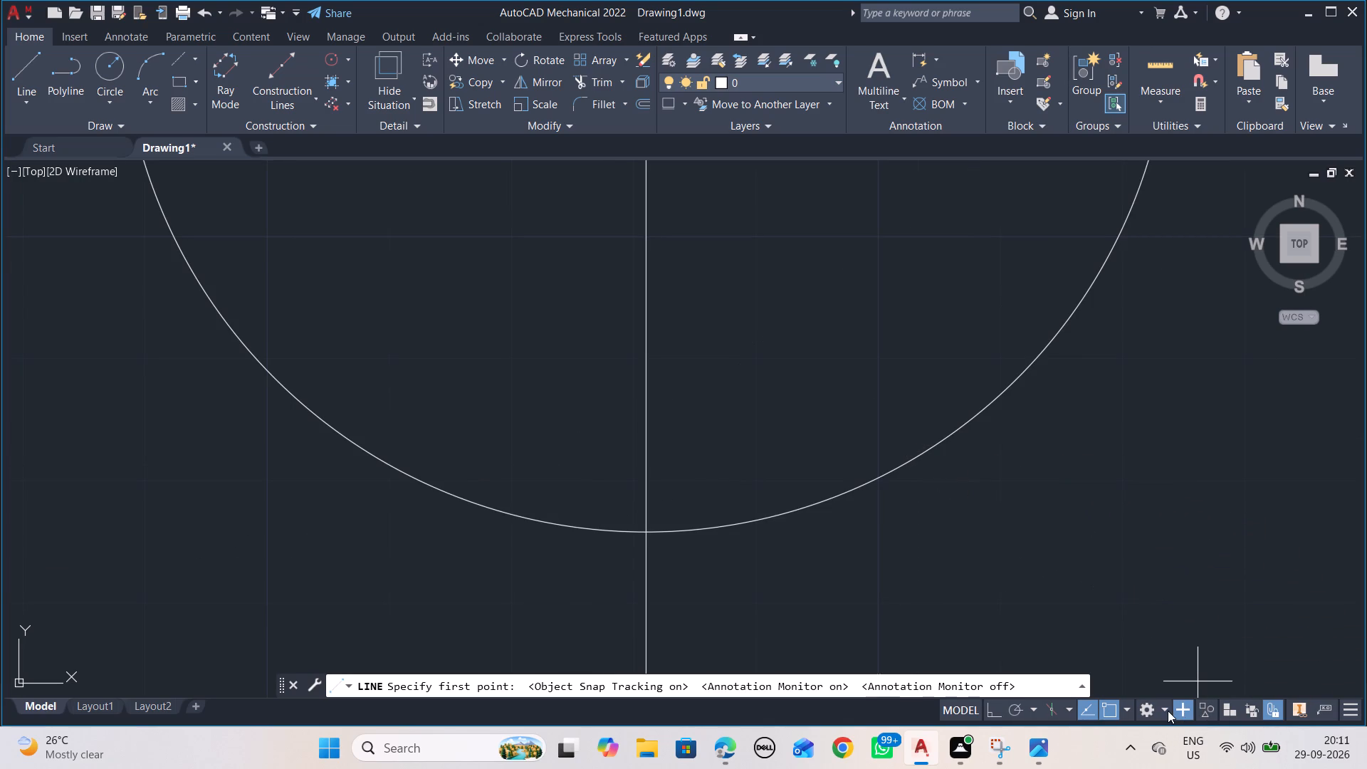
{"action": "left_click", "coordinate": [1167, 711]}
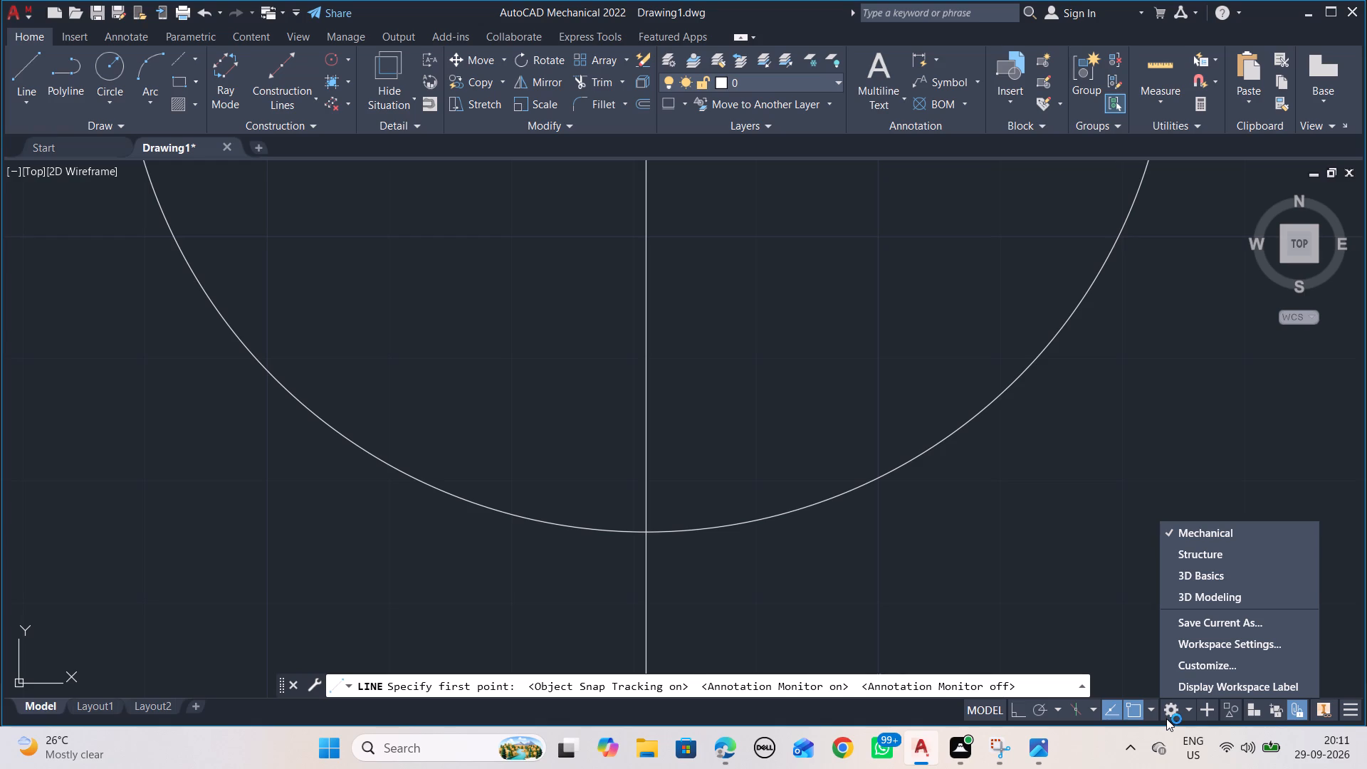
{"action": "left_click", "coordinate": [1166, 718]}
Enable the Tangent, Parallel, Apparent Intersection, Node, Geometric Center and Quadrant object snaps.
{"action": "left_click", "coordinate": [1153, 718]}
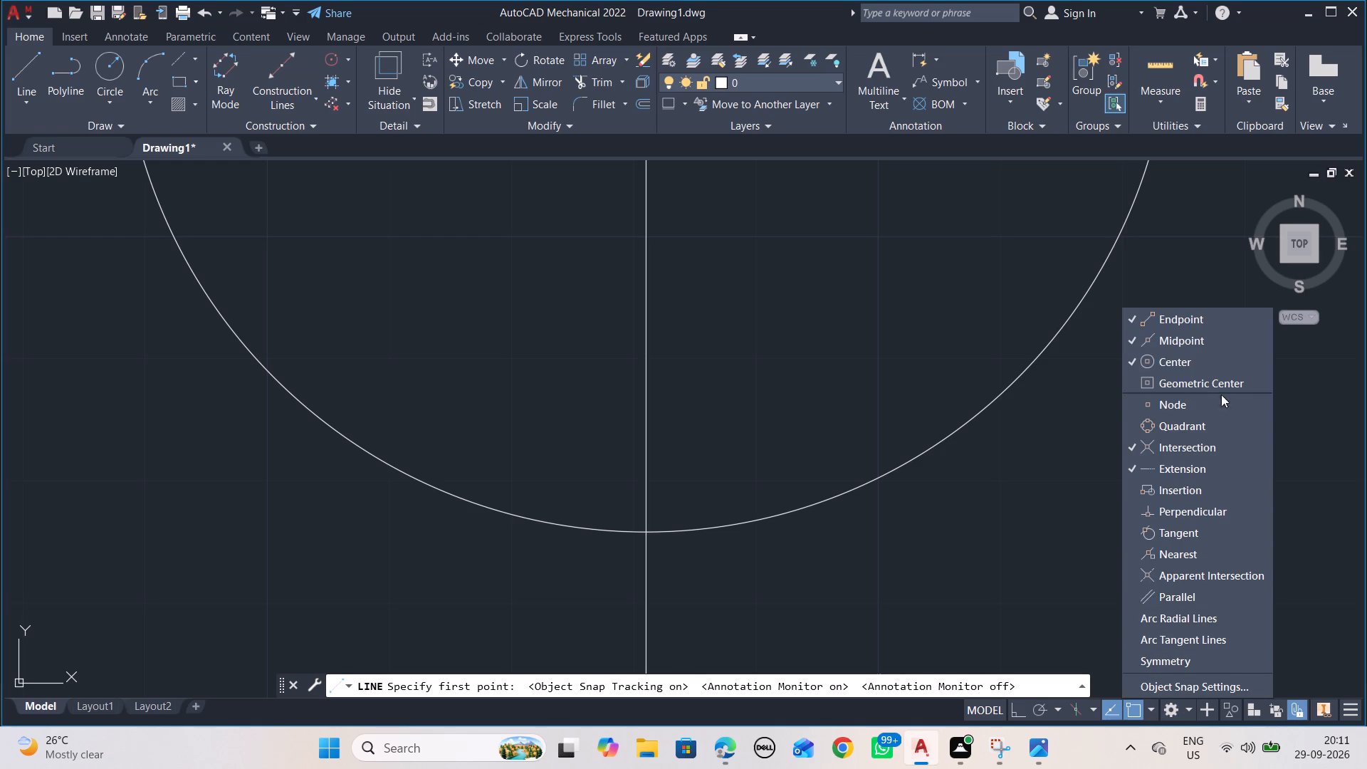
{"action": "left_click", "coordinate": [1198, 540]}
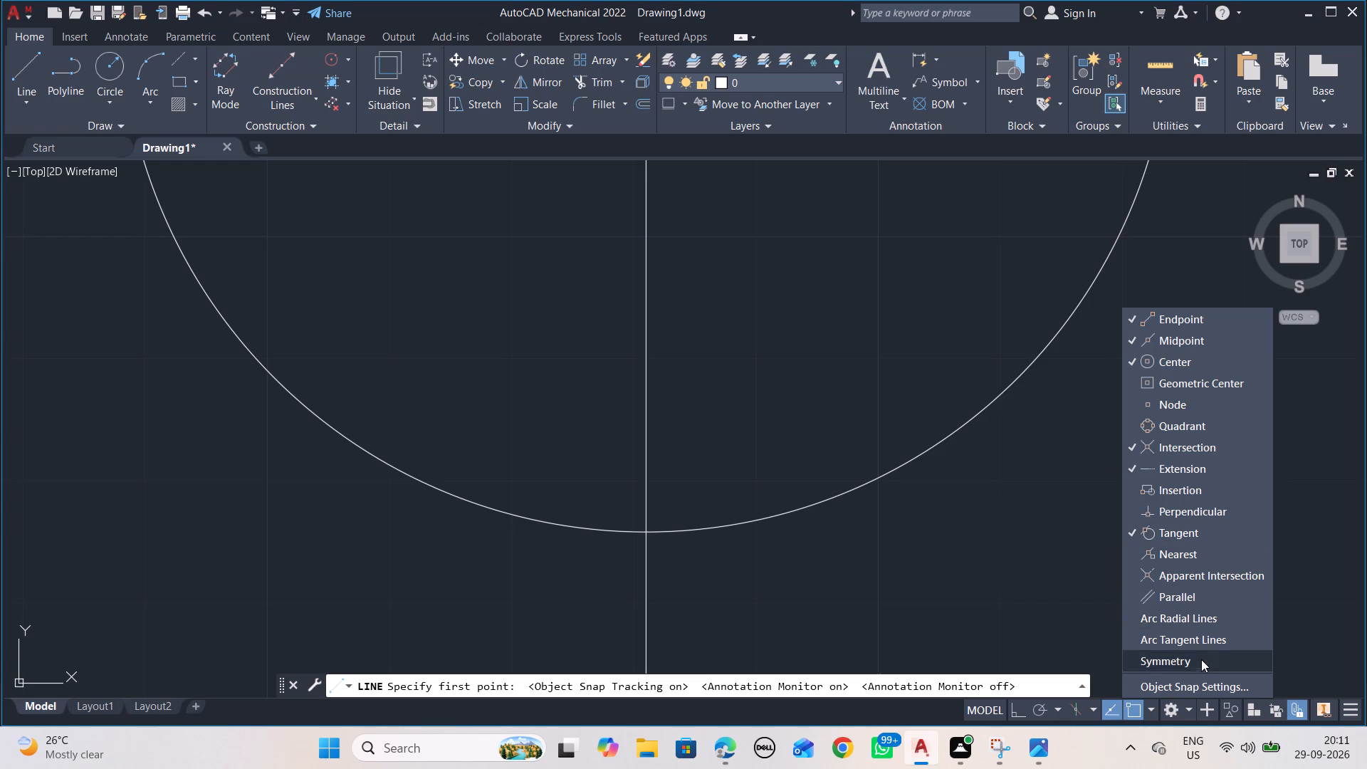
{"action": "left_click", "coordinate": [1198, 600]}
{"action": "left_click", "coordinate": [1198, 583]}
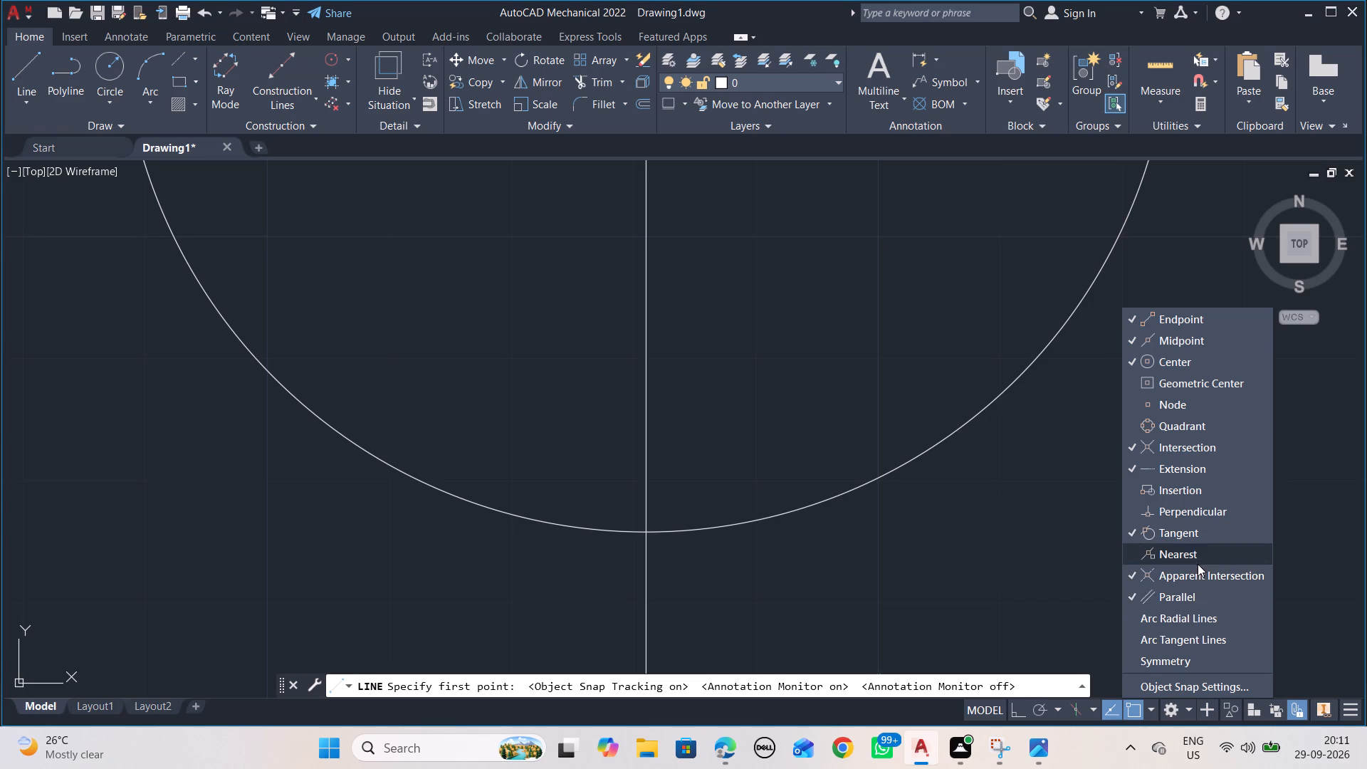
{"action": "left_click", "coordinate": [1198, 563]}
{"action": "left_click", "coordinate": [1201, 553]}
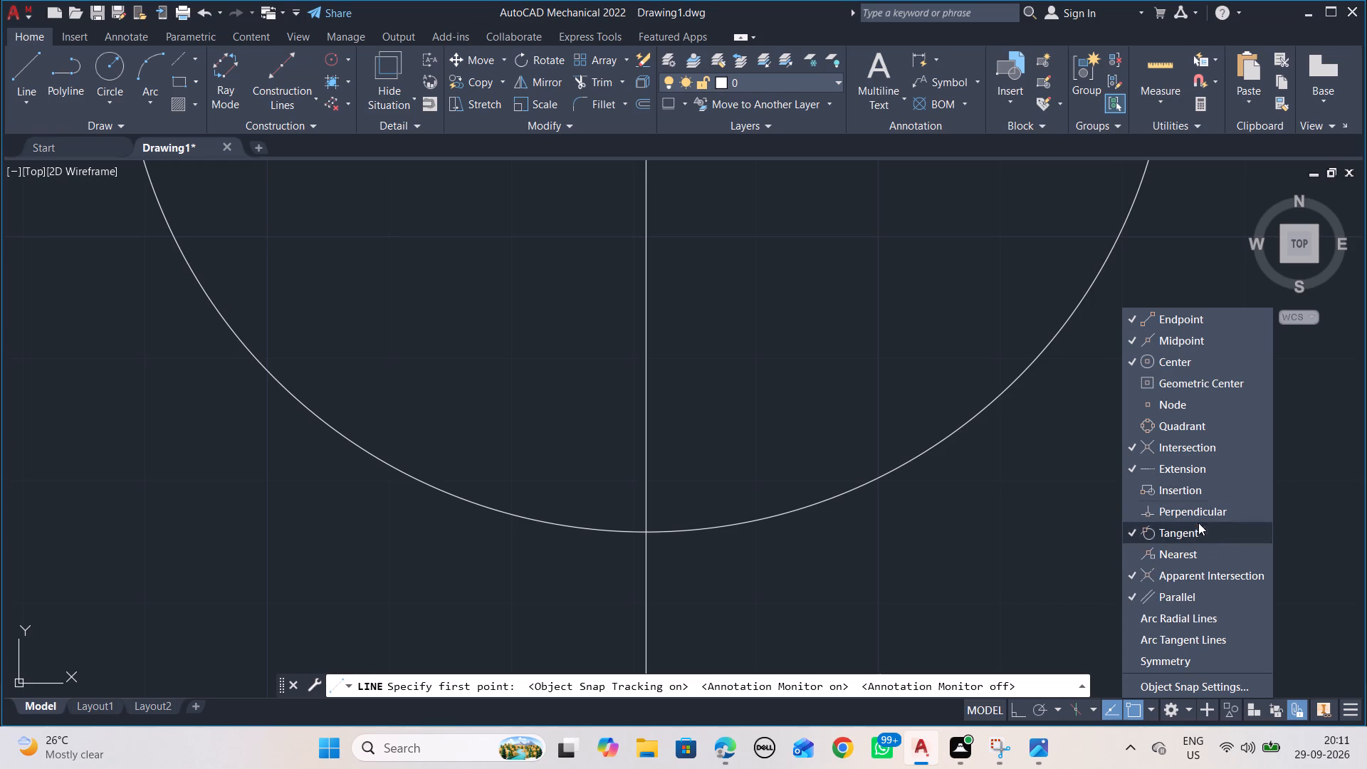
{"action": "left_click", "coordinate": [1213, 409]}
{"action": "left_click", "coordinate": [1217, 388]}
{"action": "left_click", "coordinate": [1216, 431]}
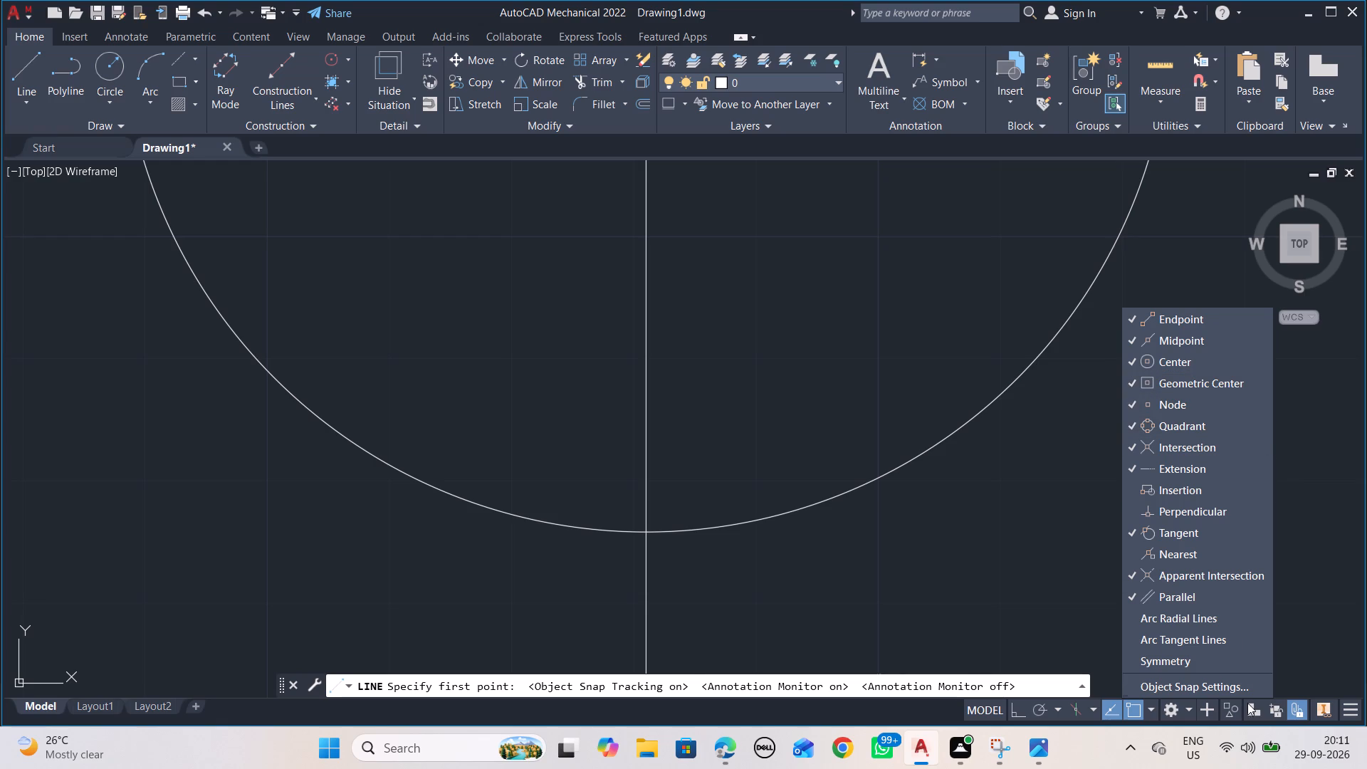
{"action": "left_click", "coordinate": [1131, 711]}
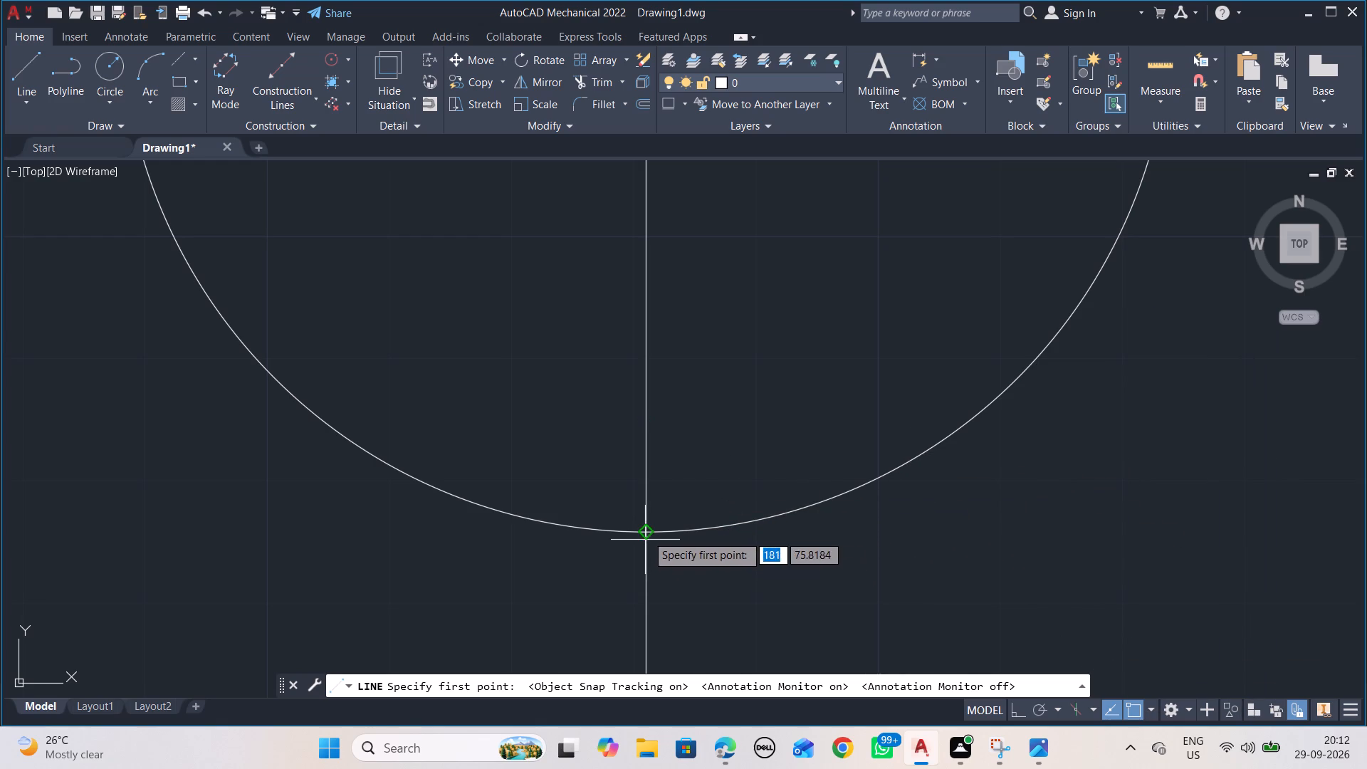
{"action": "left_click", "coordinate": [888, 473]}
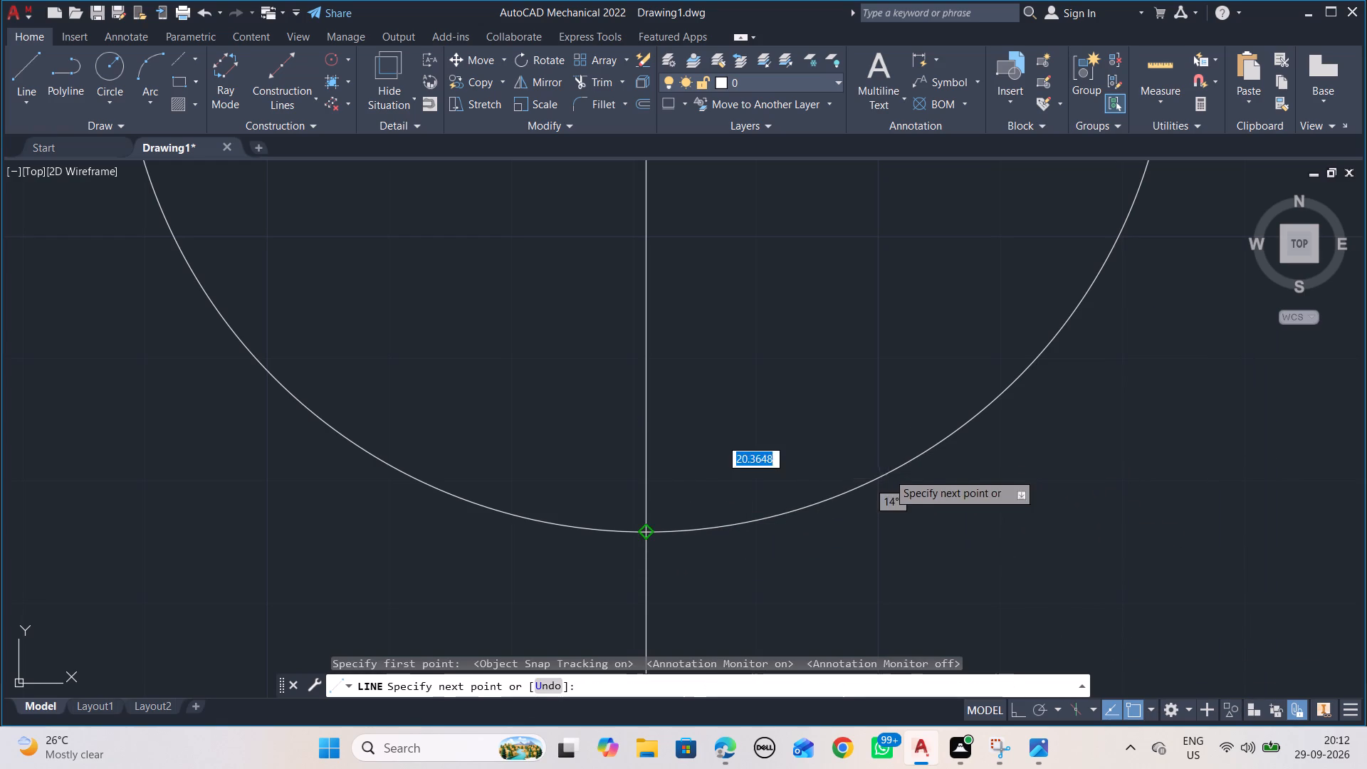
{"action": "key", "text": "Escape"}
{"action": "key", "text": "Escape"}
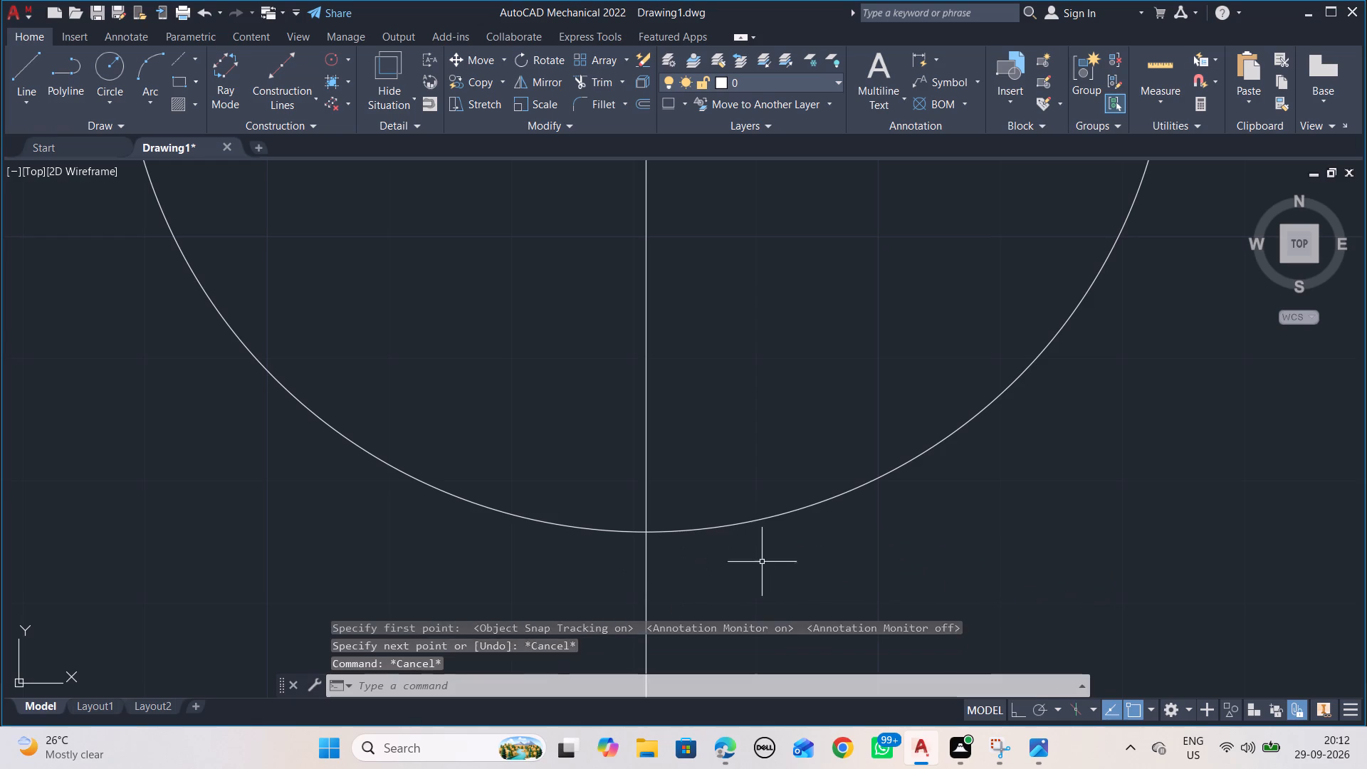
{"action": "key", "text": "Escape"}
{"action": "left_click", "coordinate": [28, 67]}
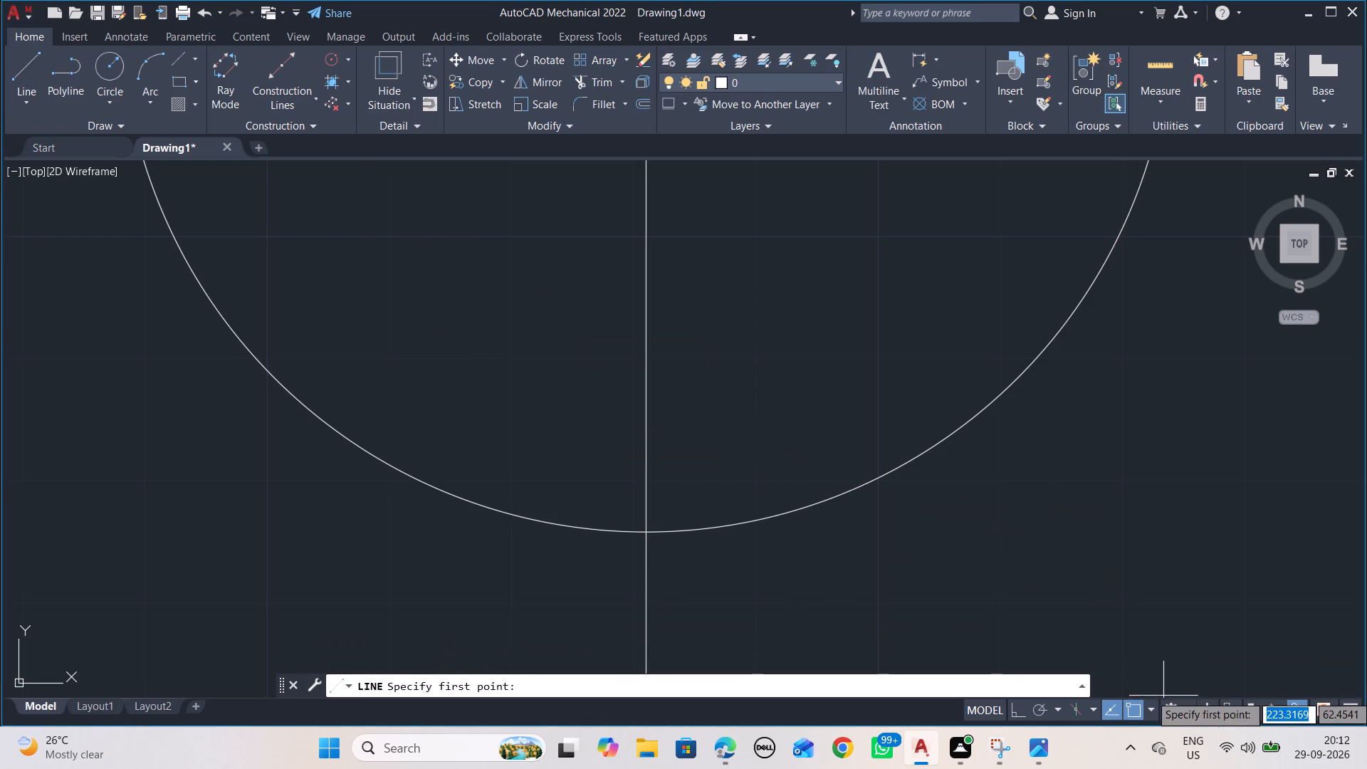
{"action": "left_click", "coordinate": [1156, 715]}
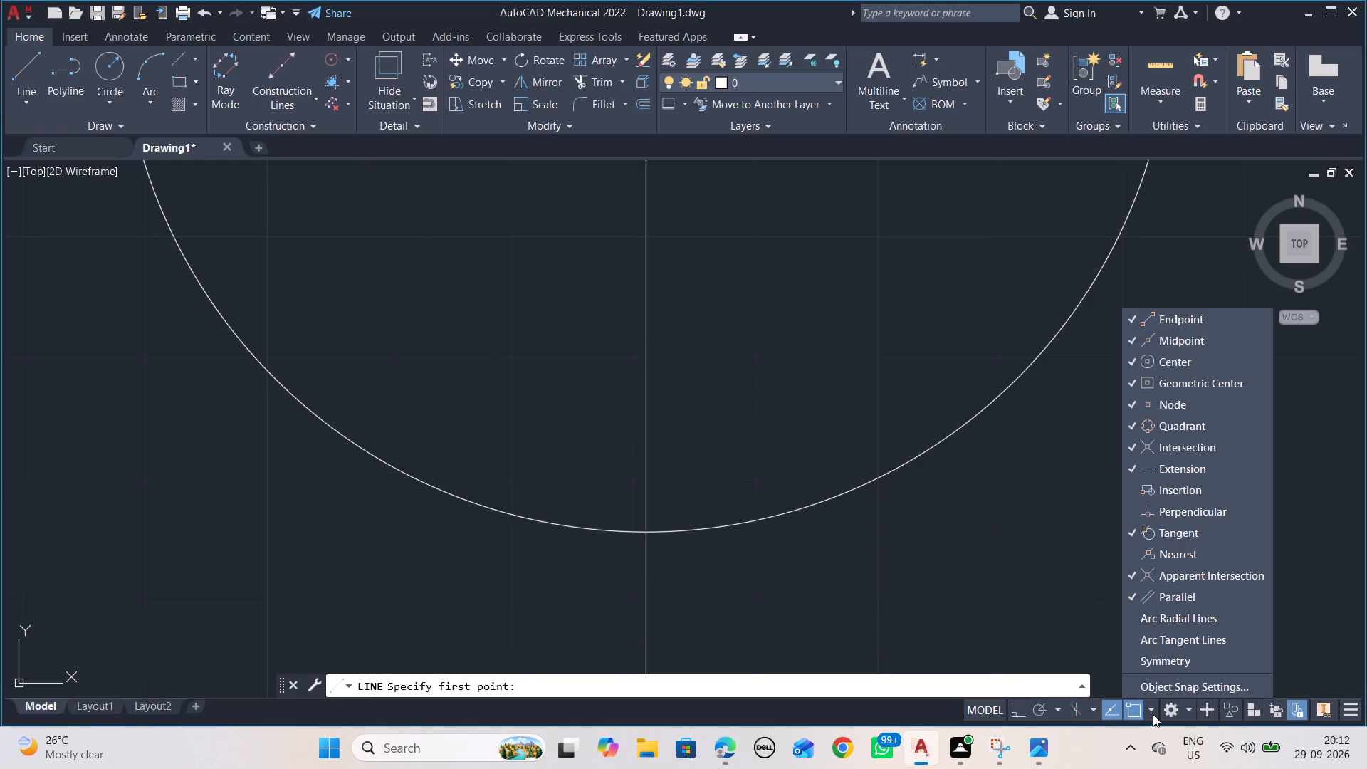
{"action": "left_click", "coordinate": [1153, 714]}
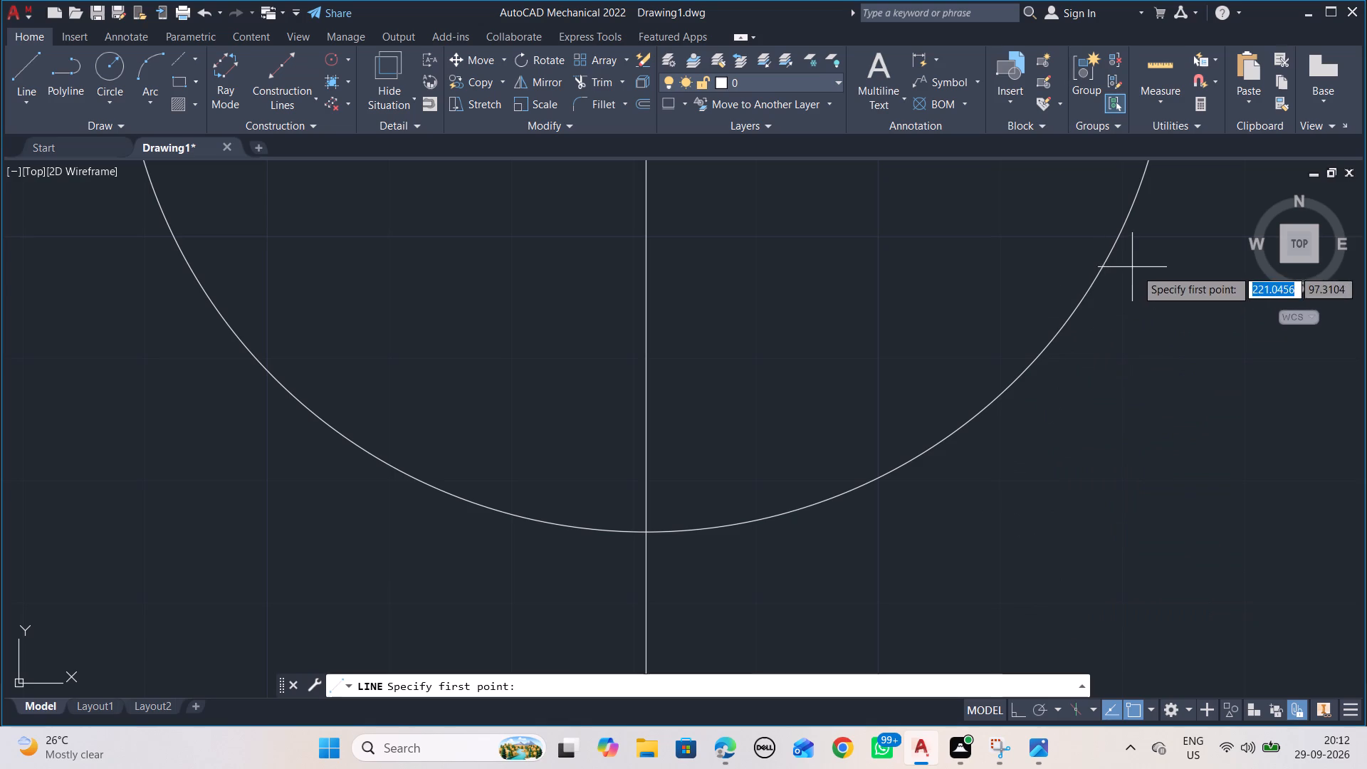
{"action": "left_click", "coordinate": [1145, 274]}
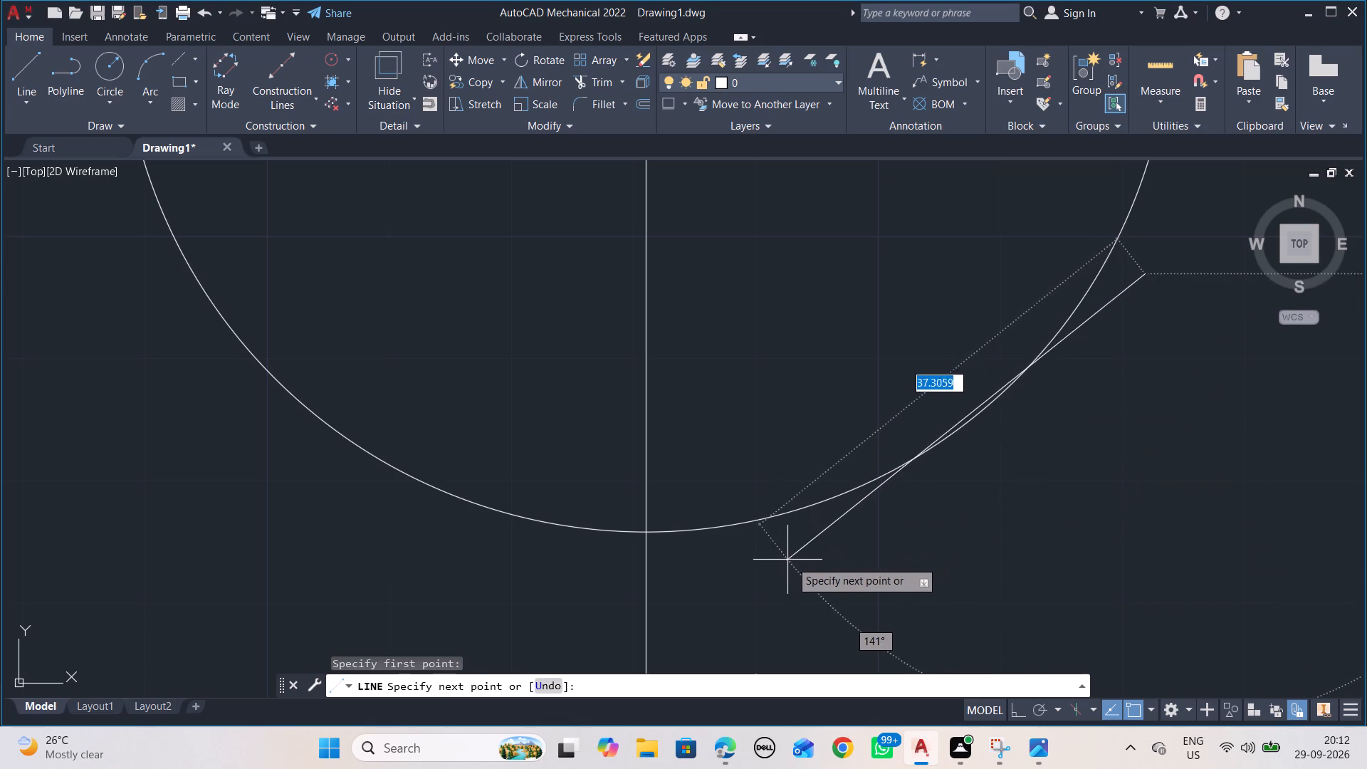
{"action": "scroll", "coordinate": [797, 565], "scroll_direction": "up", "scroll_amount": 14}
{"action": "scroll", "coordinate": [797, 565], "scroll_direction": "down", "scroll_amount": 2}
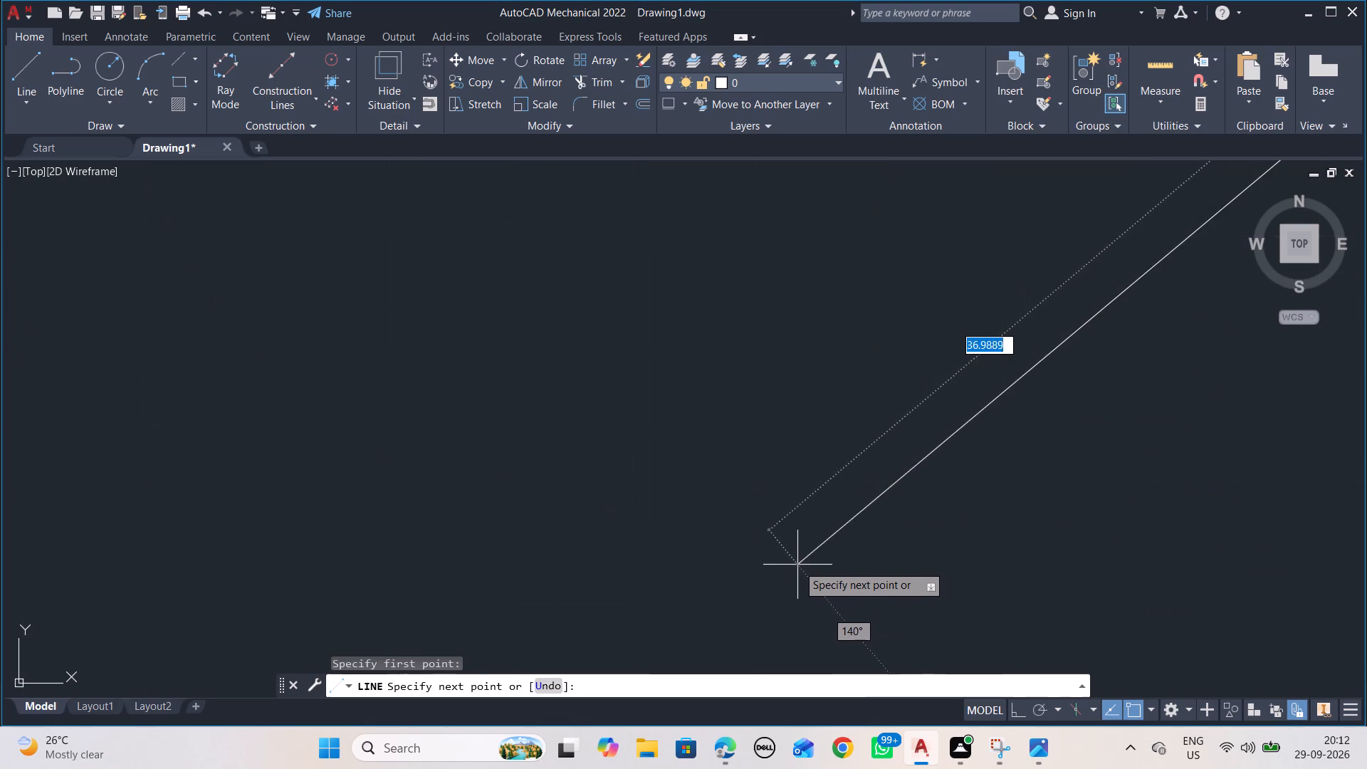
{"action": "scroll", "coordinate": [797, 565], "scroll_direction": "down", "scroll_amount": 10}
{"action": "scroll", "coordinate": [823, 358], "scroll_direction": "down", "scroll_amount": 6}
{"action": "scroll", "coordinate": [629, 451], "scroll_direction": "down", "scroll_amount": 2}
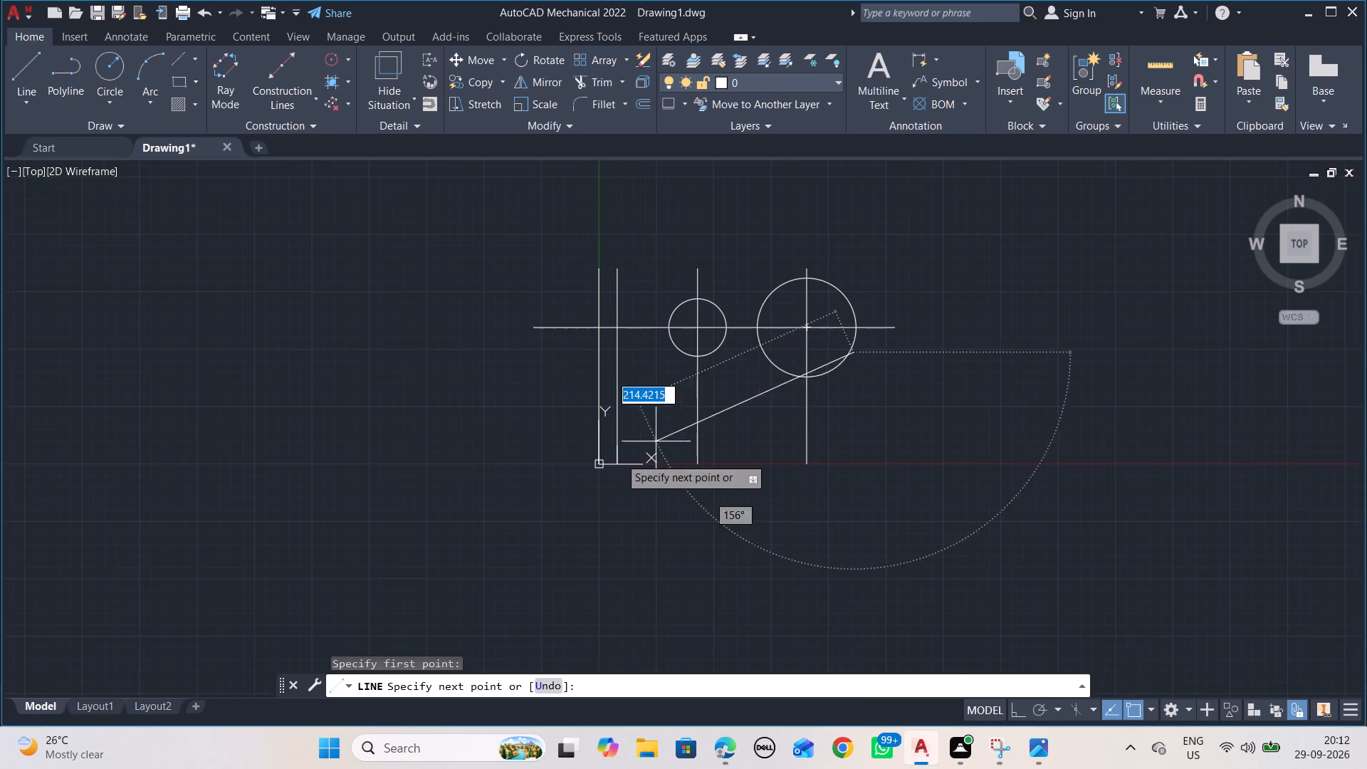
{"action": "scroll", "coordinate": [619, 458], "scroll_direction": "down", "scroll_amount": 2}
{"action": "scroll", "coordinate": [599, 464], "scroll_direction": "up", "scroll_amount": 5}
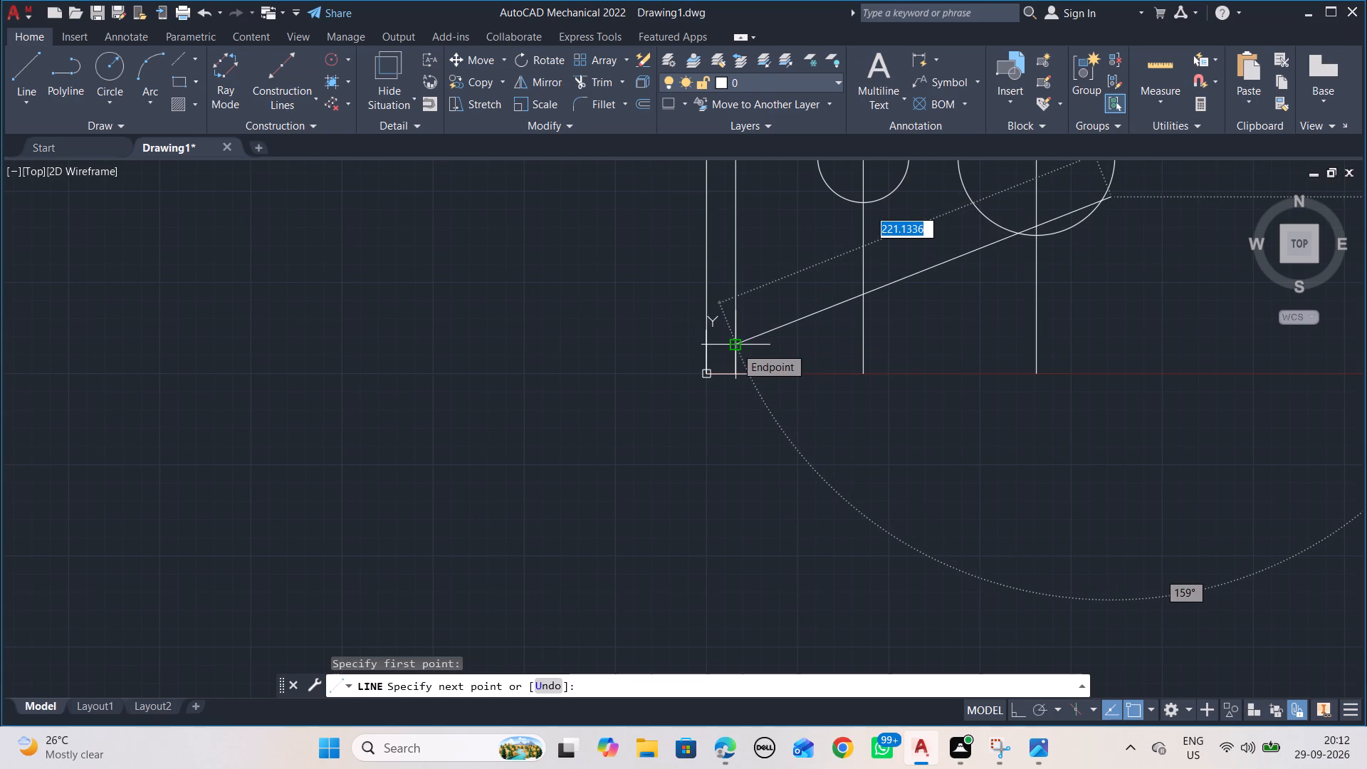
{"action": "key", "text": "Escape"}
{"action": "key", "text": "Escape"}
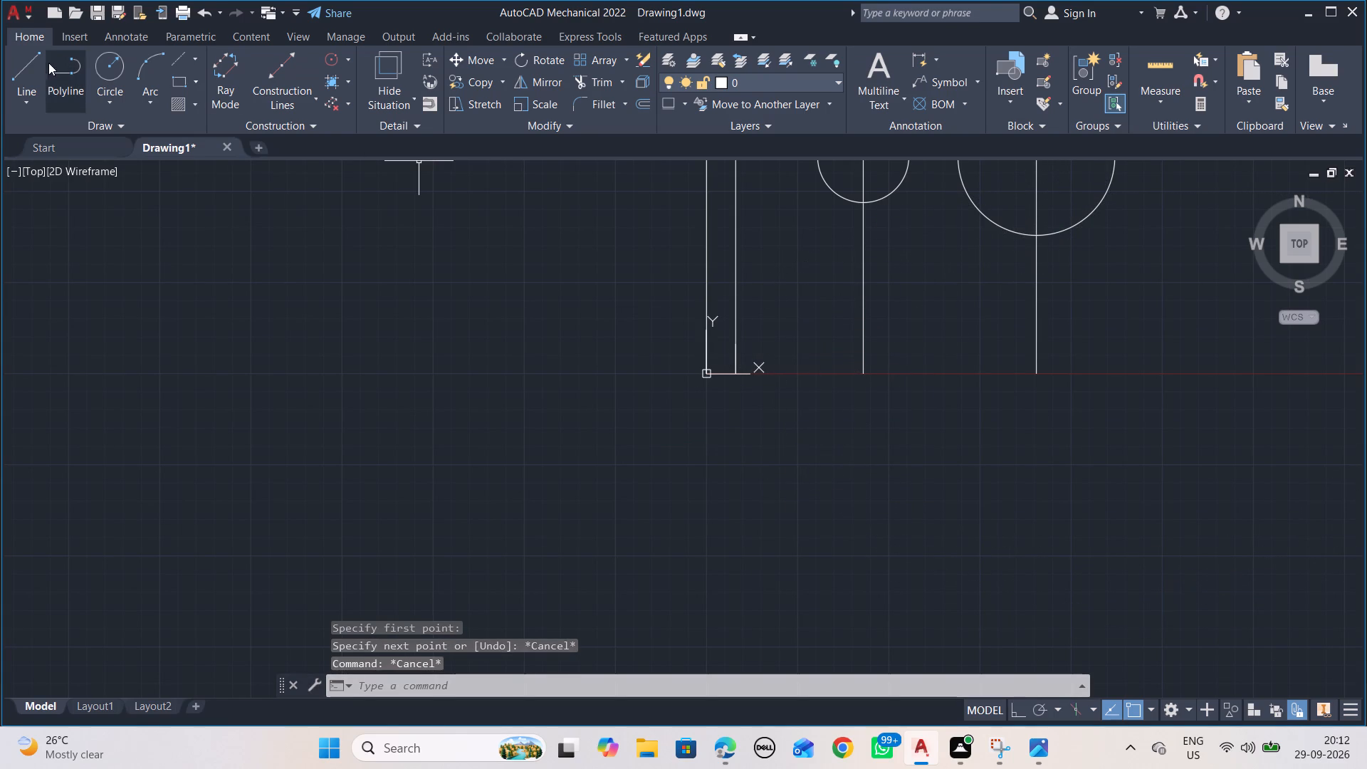
Draw a sloping line from the upper end of the short 16-unit vertical line to a tangent point on the large hub circle.
{"action": "left_click", "coordinate": [39, 70]}
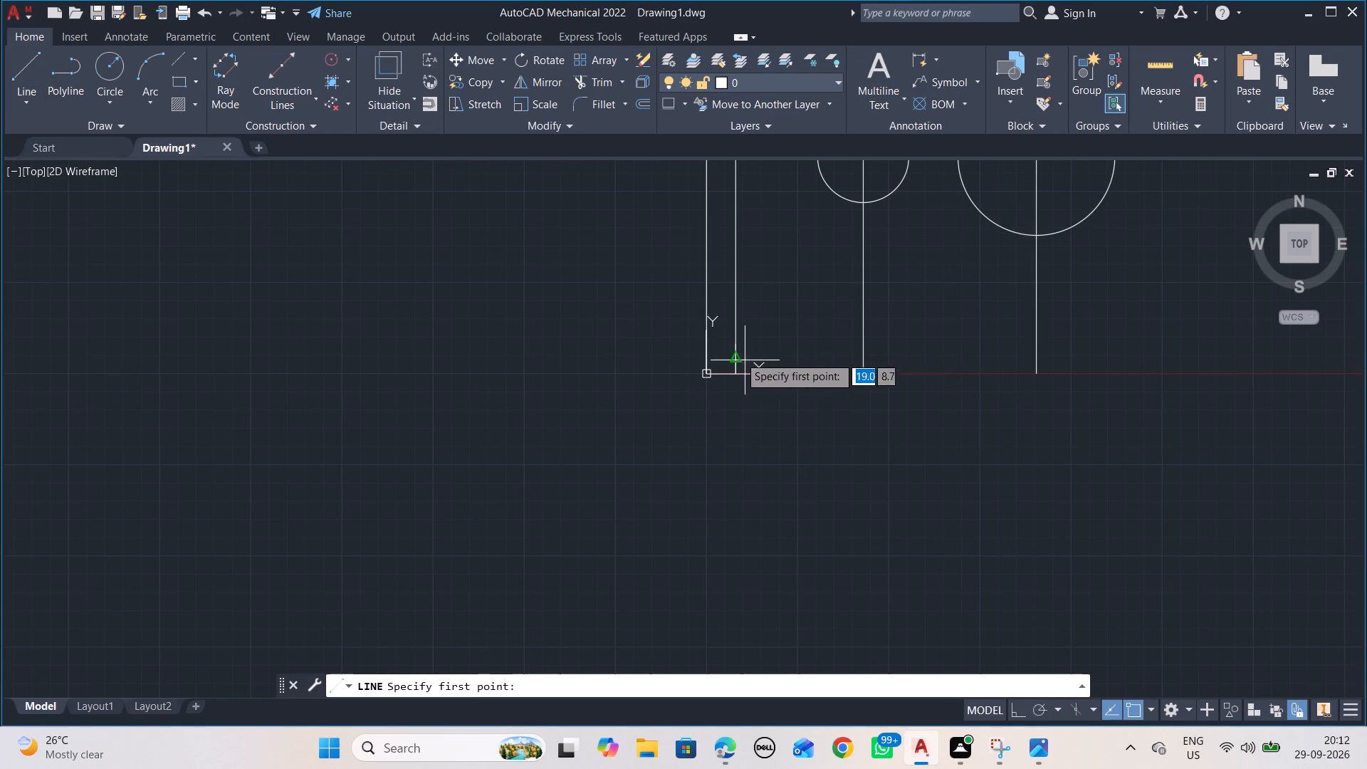
{"action": "left_click", "coordinate": [732, 341]}
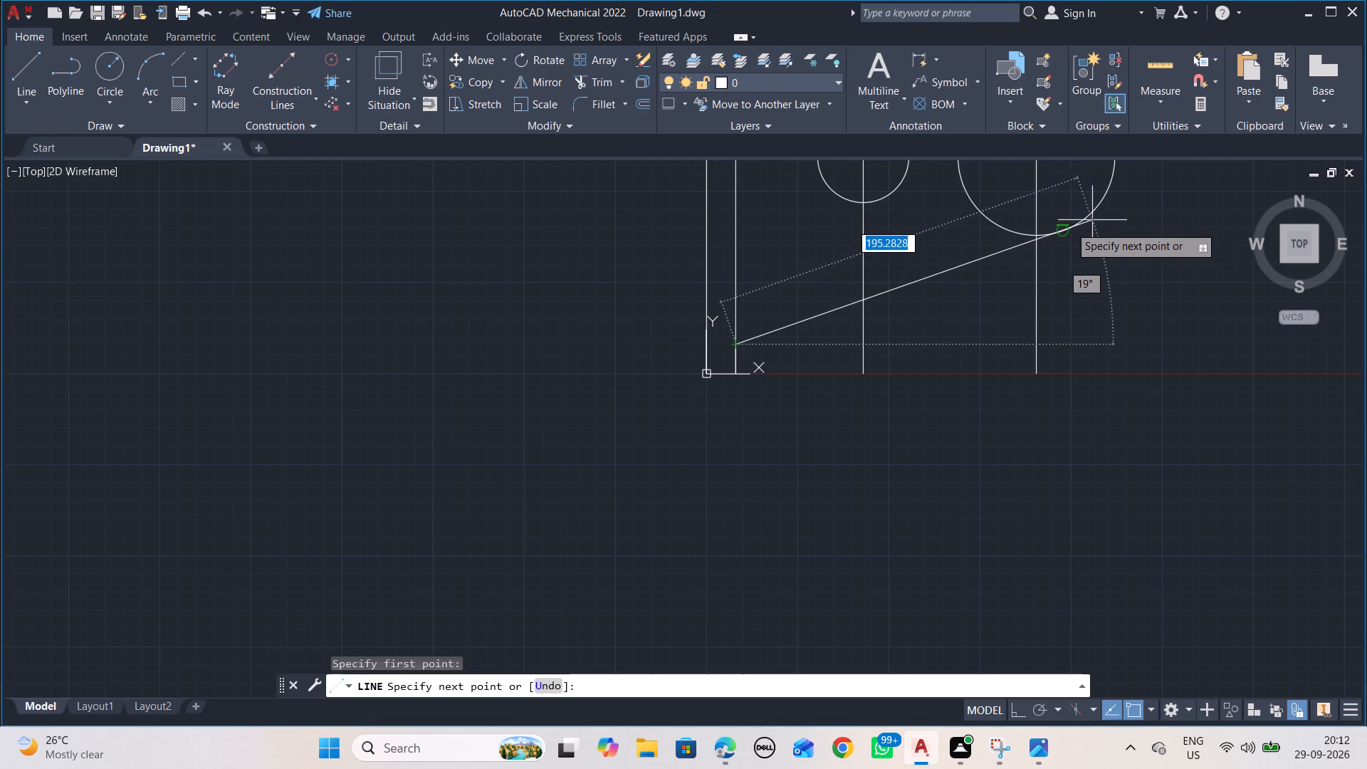
{"action": "left_click", "coordinate": [1057, 229]}
{"action": "key", "text": "Escape"}
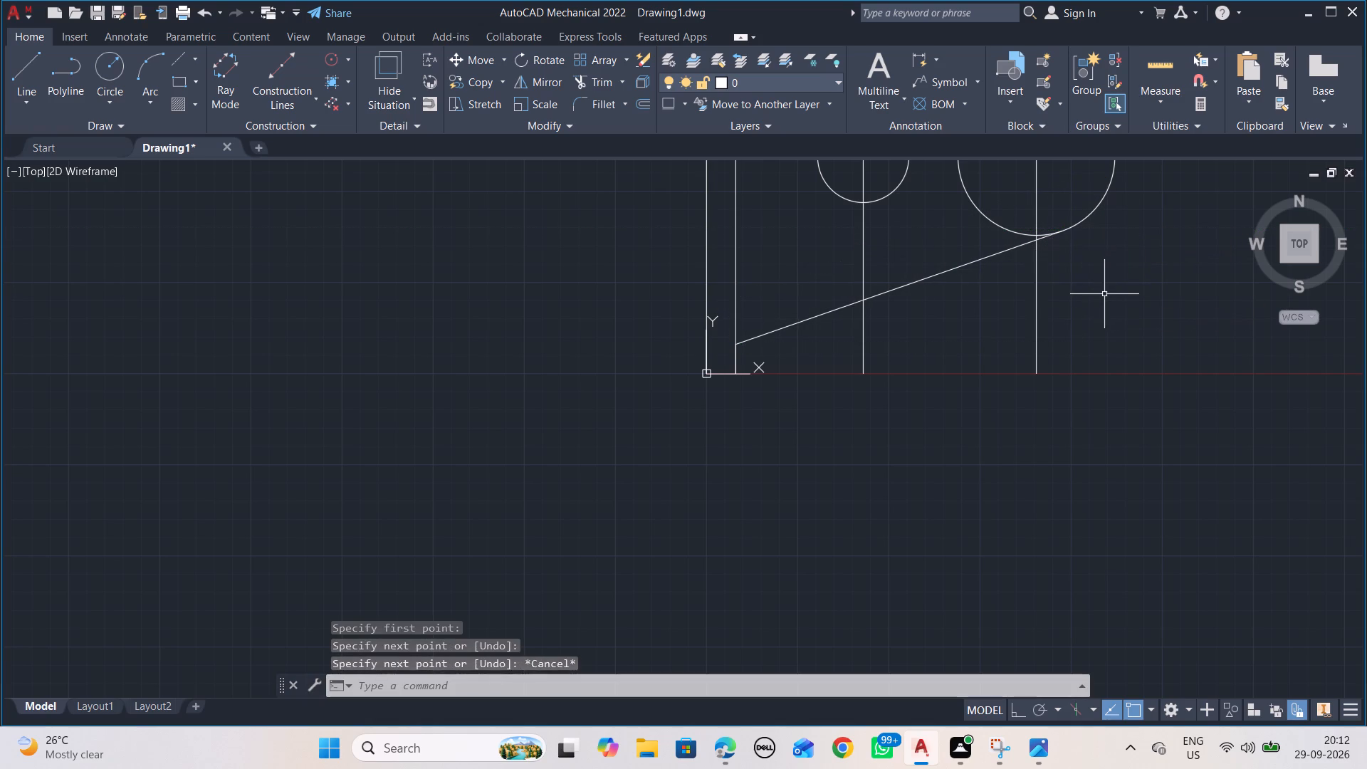
{"action": "key", "text": "Escape"}
Erase the short 16-unit vertical line at the foot of the flange's inner edge.
{"action": "scroll", "coordinate": [1063, 214], "scroll_direction": "up", "scroll_amount": 3}
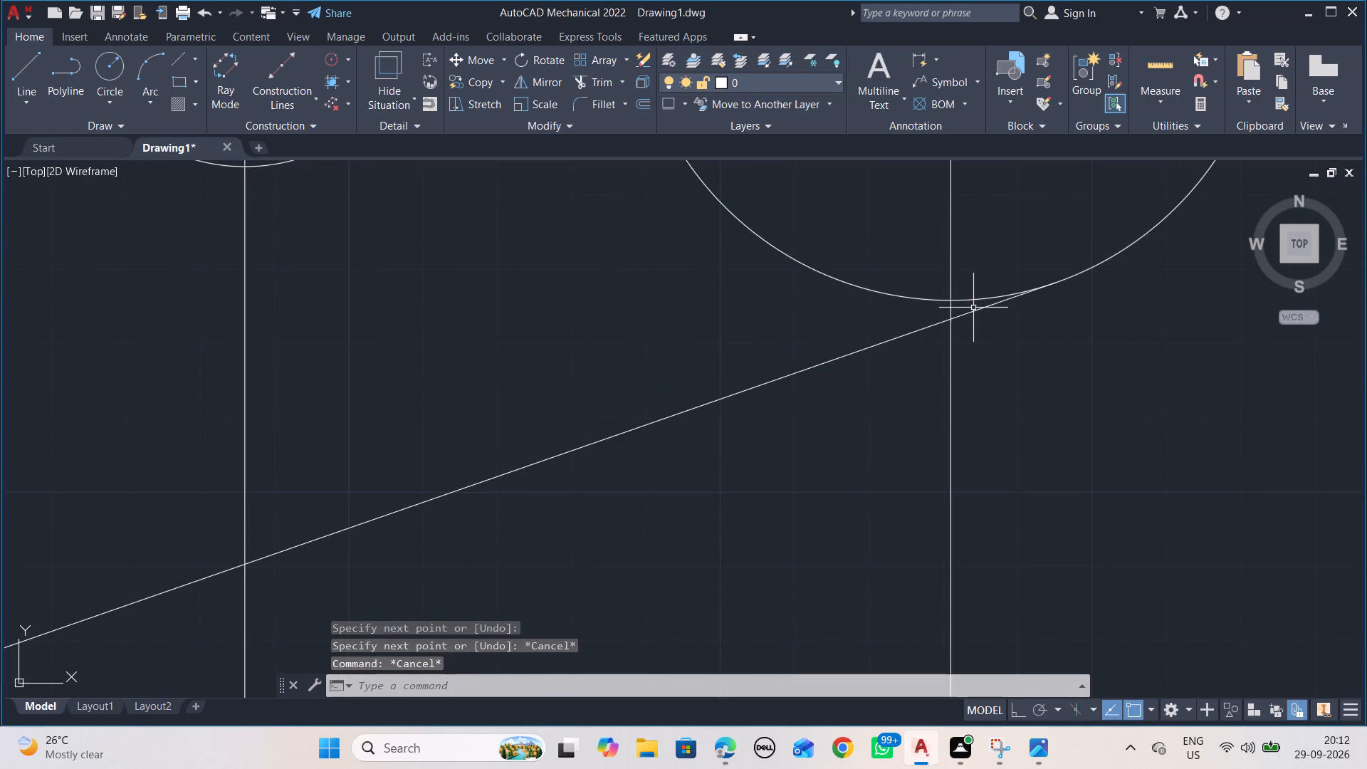
{"action": "scroll", "coordinate": [982, 303], "scroll_direction": "down", "scroll_amount": 3}
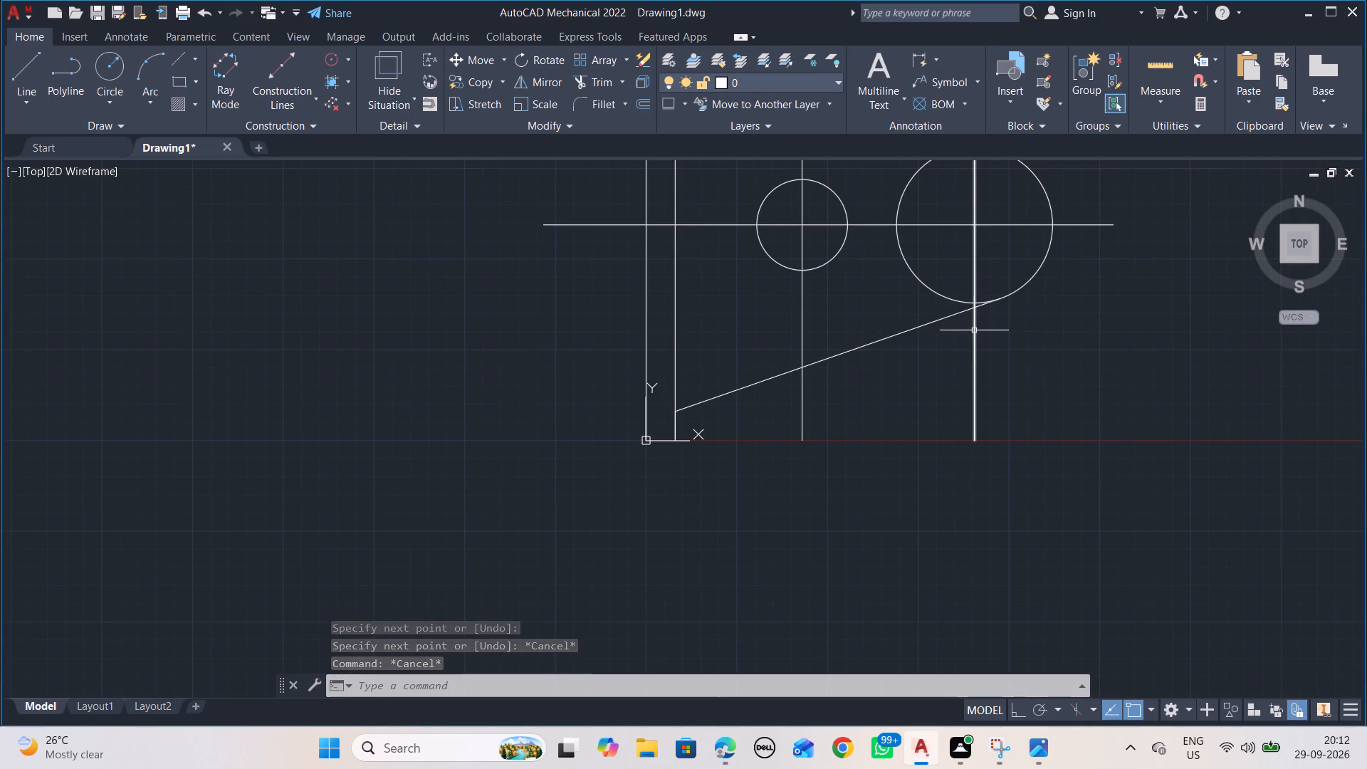
{"action": "scroll", "coordinate": [979, 352], "scroll_direction": "down", "scroll_amount": 1}
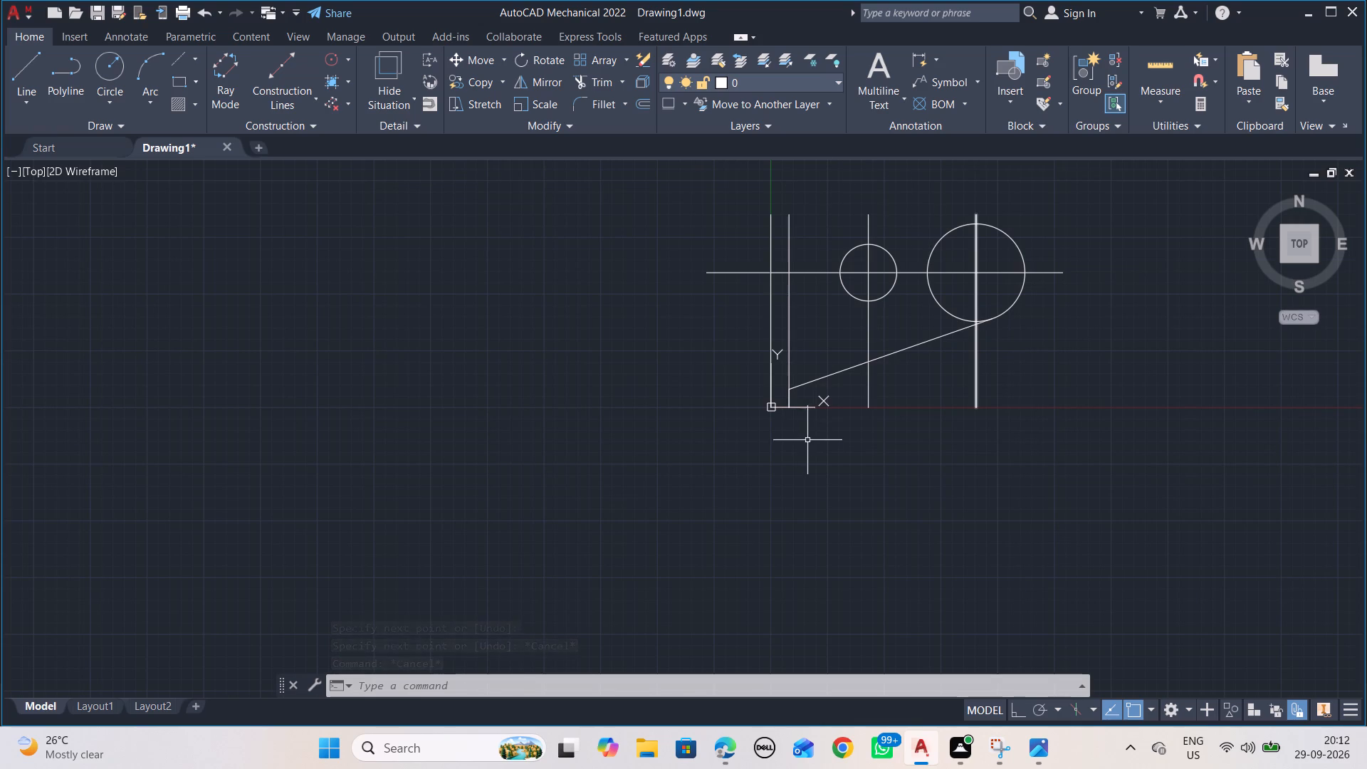
{"action": "scroll", "coordinate": [780, 419], "scroll_direction": "up", "scroll_amount": 4}
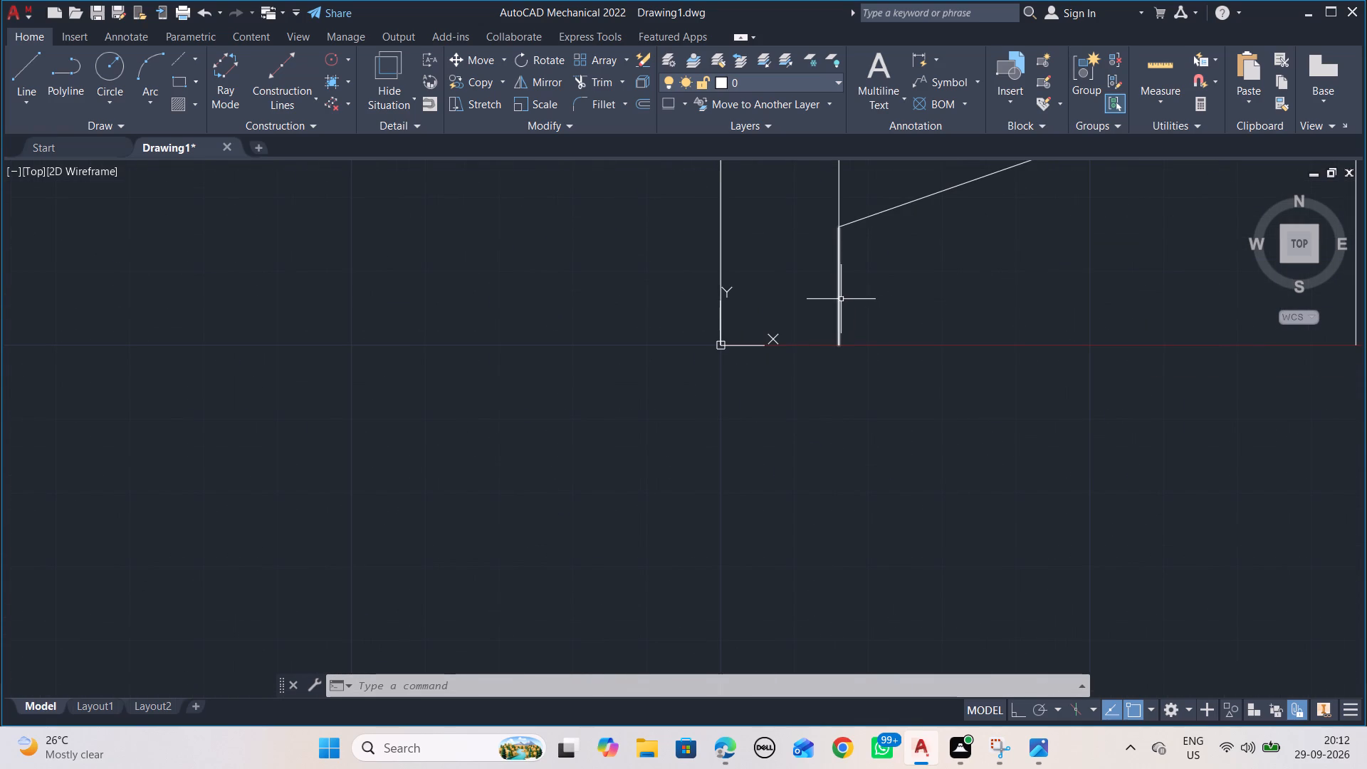
{"action": "left_click", "coordinate": [837, 298]}
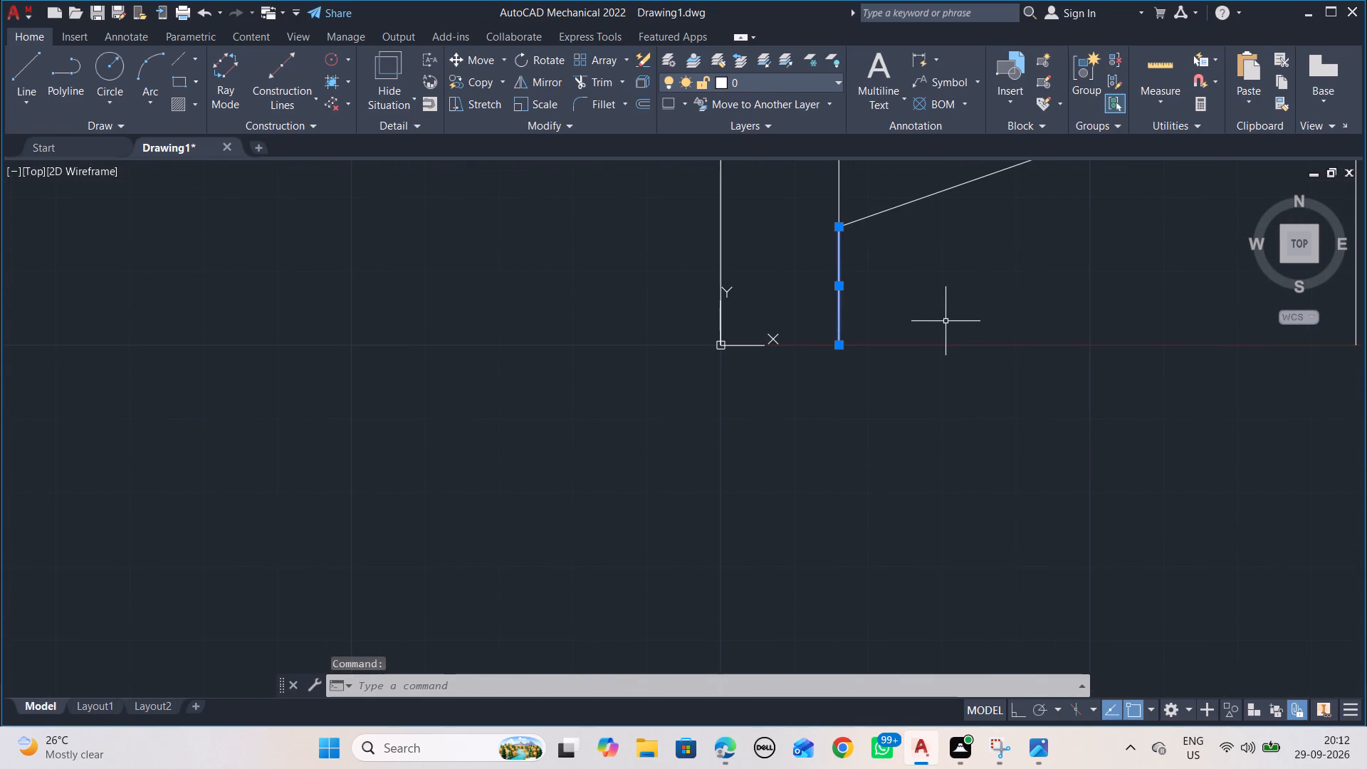
{"action": "key", "text": "Delete"}
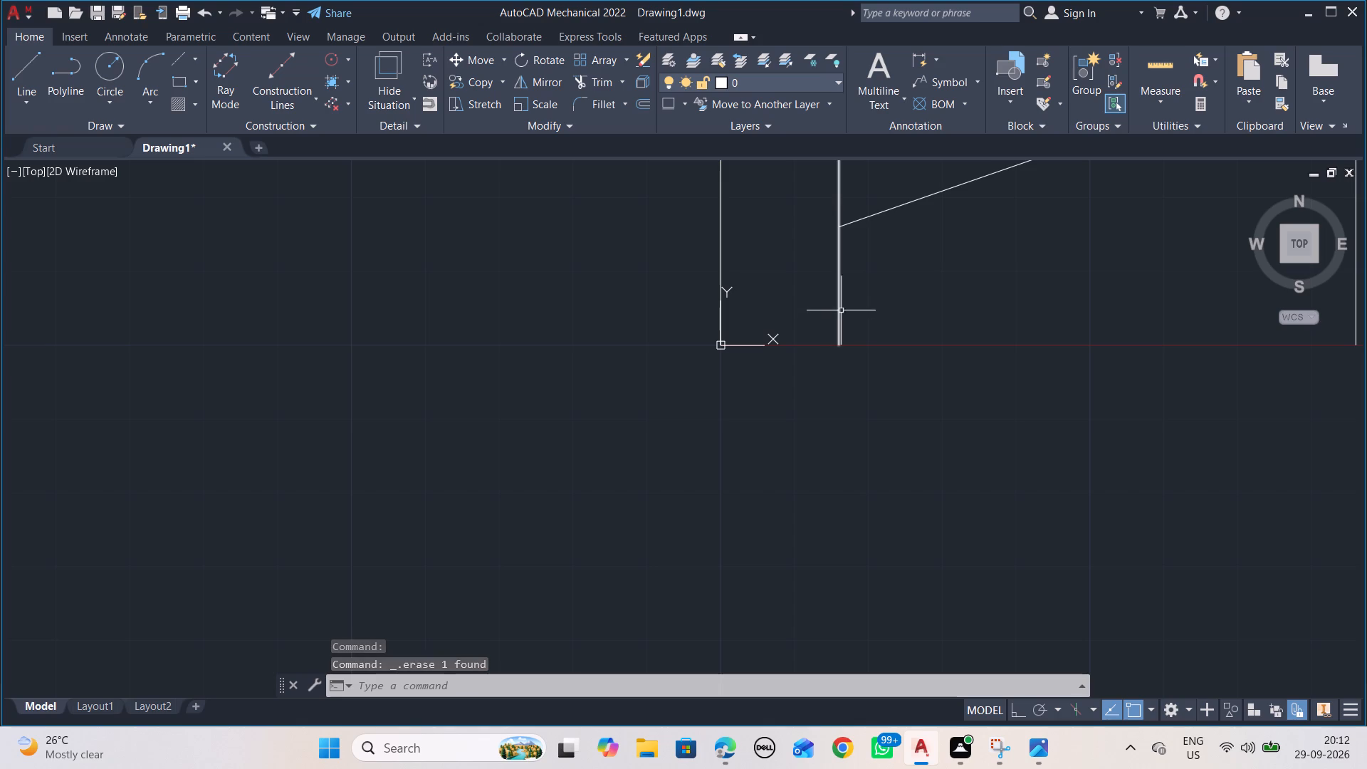
Compare the drawing with the AUTOCAD_1.png reference, examining the sloping lower edge and the rib dimensions.
{"action": "key", "text": "alt+Tab"}
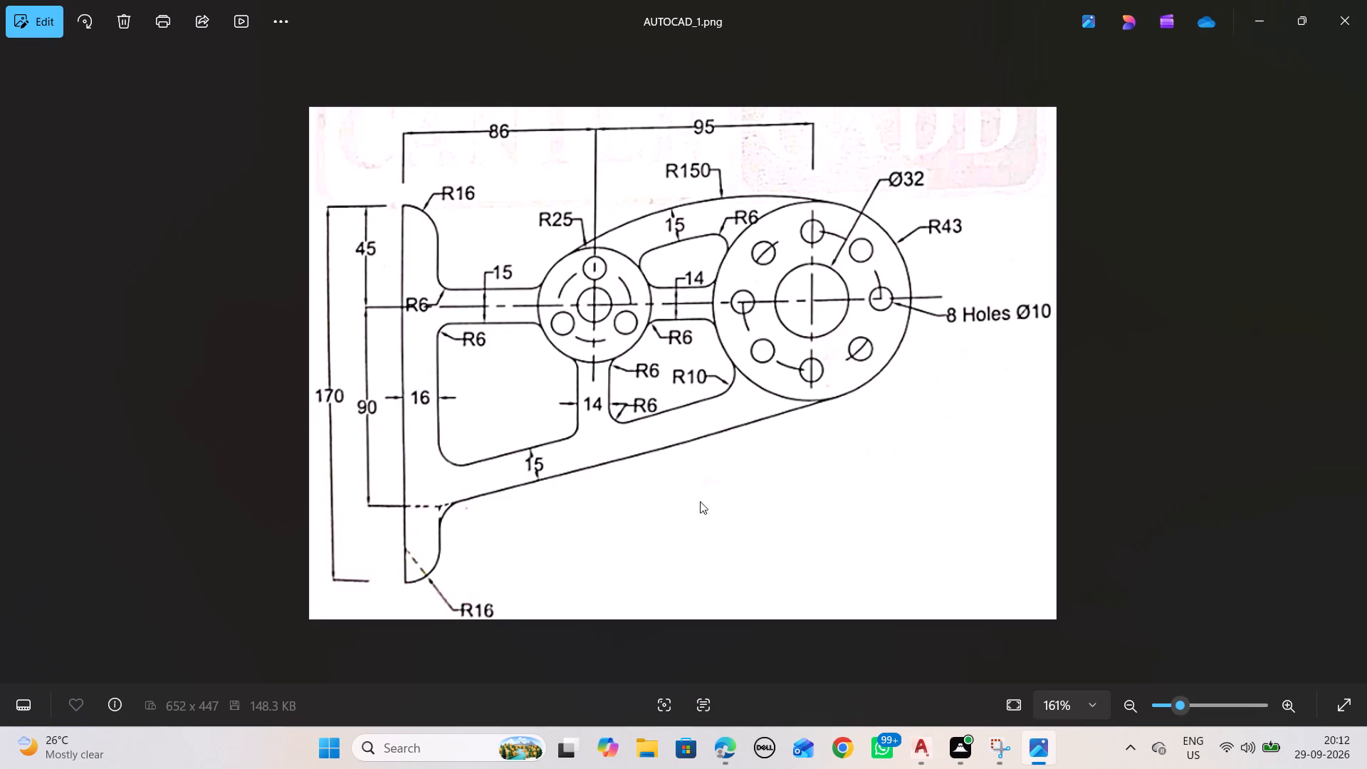
{"action": "key", "text": "alt+Tab"}
{"action": "scroll", "coordinate": [846, 225], "scroll_direction": "down", "scroll_amount": 1}
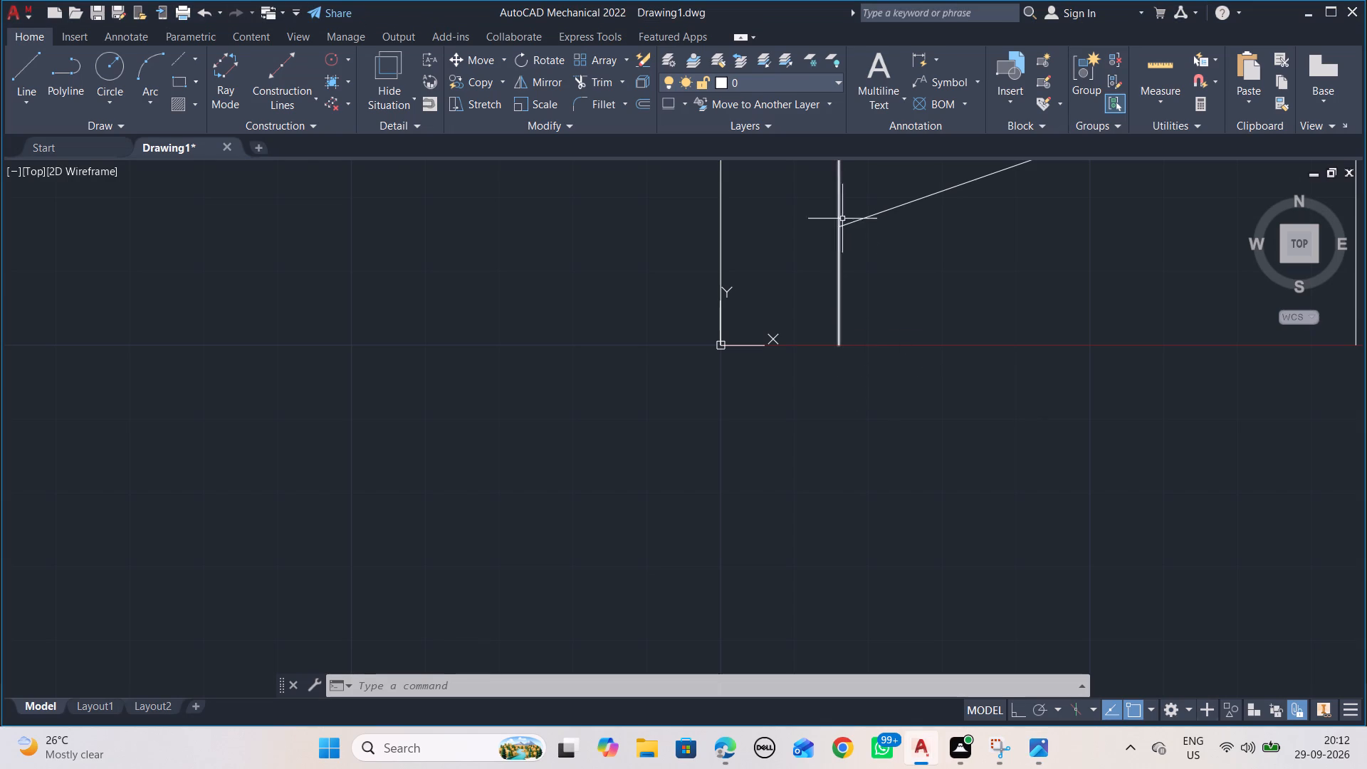
{"action": "scroll", "coordinate": [857, 307], "scroll_direction": "down", "scroll_amount": 5}
{"action": "scroll", "coordinate": [869, 273], "scroll_direction": "up", "scroll_amount": 1}
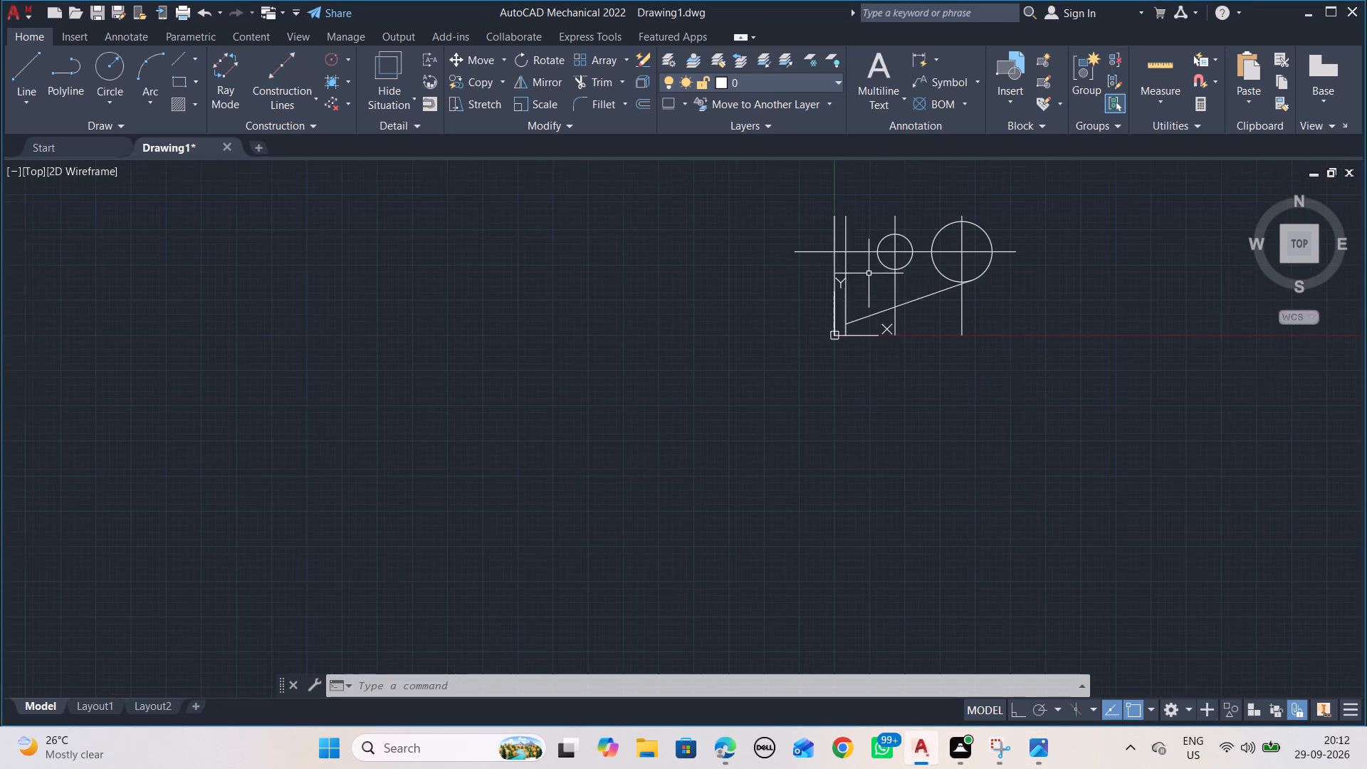
{"action": "middle_click_drag", "start_coordinate": [874, 265], "coordinate": [678, 365]}
{"action": "scroll", "coordinate": [797, 315], "scroll_direction": "up", "scroll_amount": 1}
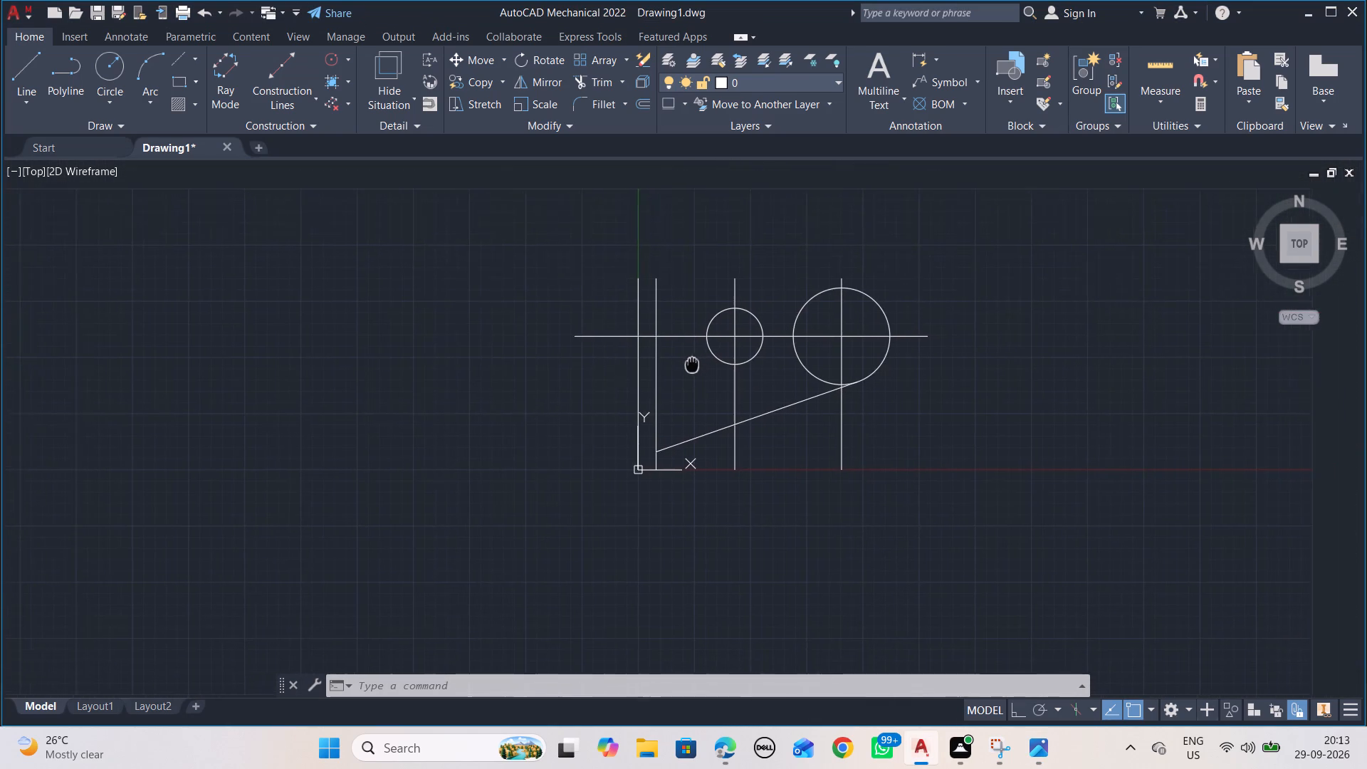
{"action": "middle_click_drag", "start_coordinate": [678, 365], "coordinate": [662, 369]}
{"action": "scroll", "coordinate": [665, 370], "scroll_direction": "up", "scroll_amount": 1}
{"action": "key", "text": "alt+Tab"}
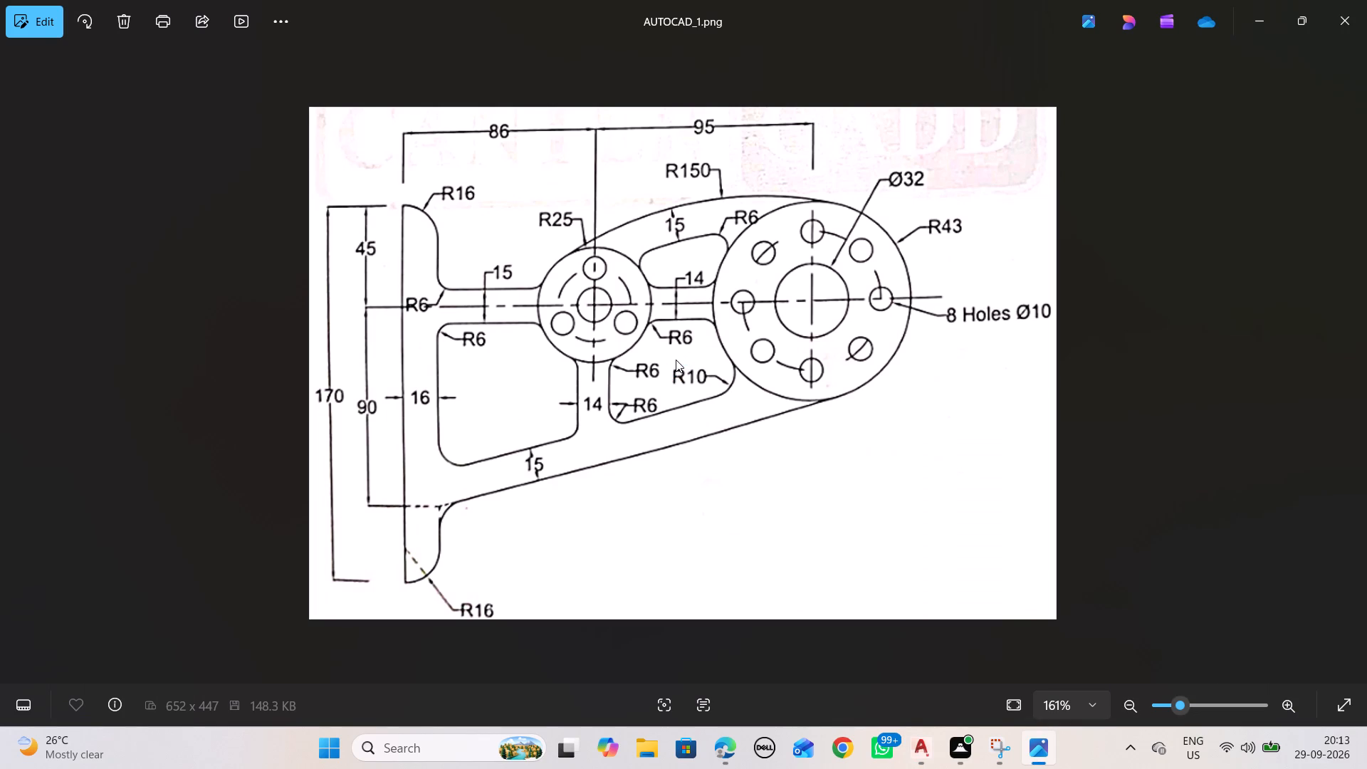
{"action": "key", "text": "alt+Tab"}
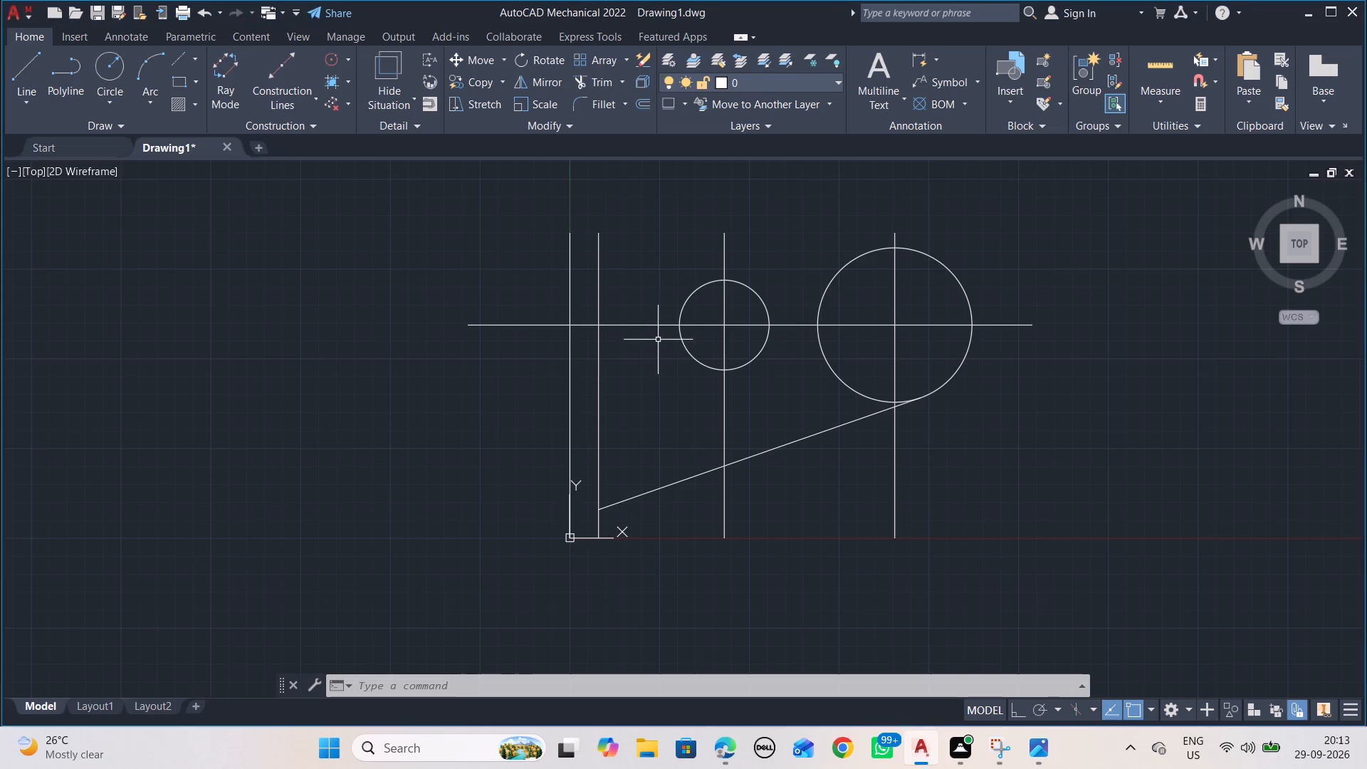
{"action": "key", "text": "alt+Tab"}
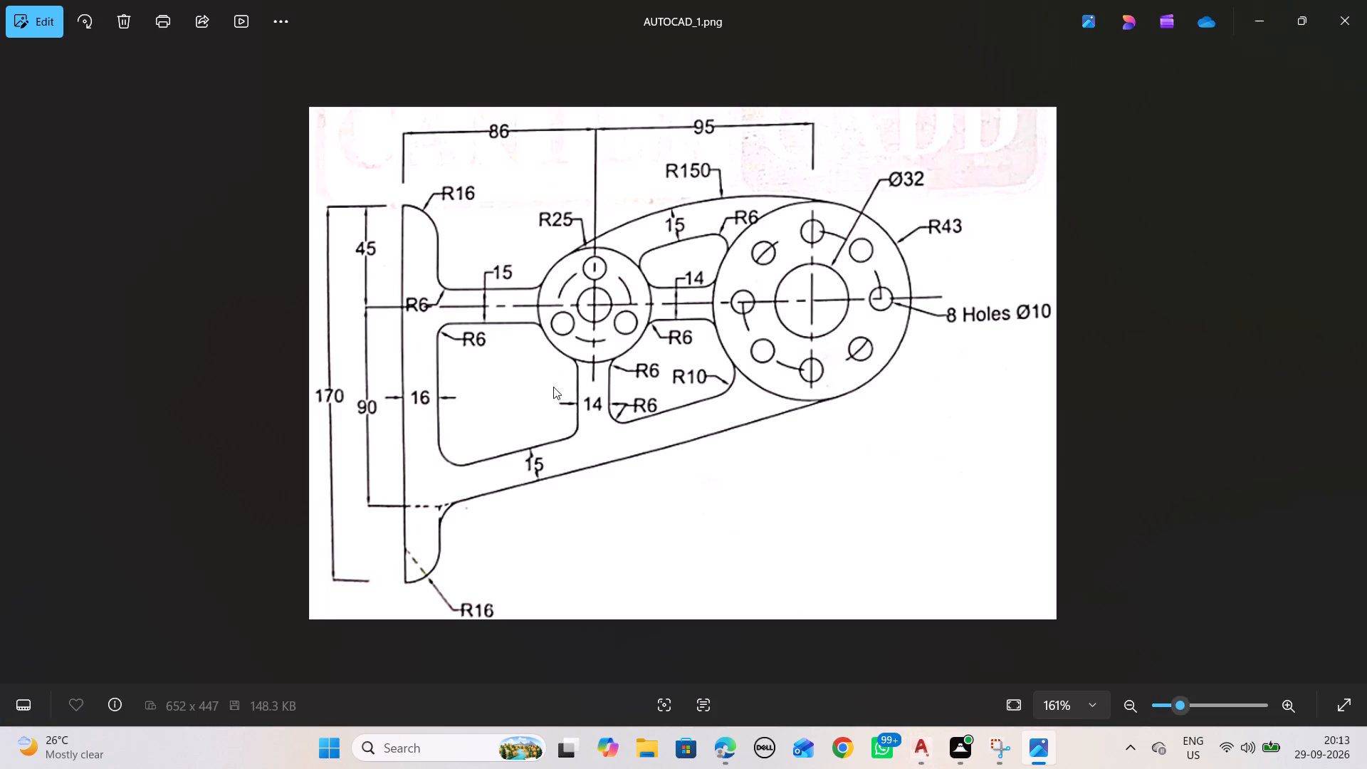
{"action": "key", "text": "alt+Tab"}
{"action": "key", "text": "alt+Tab"}
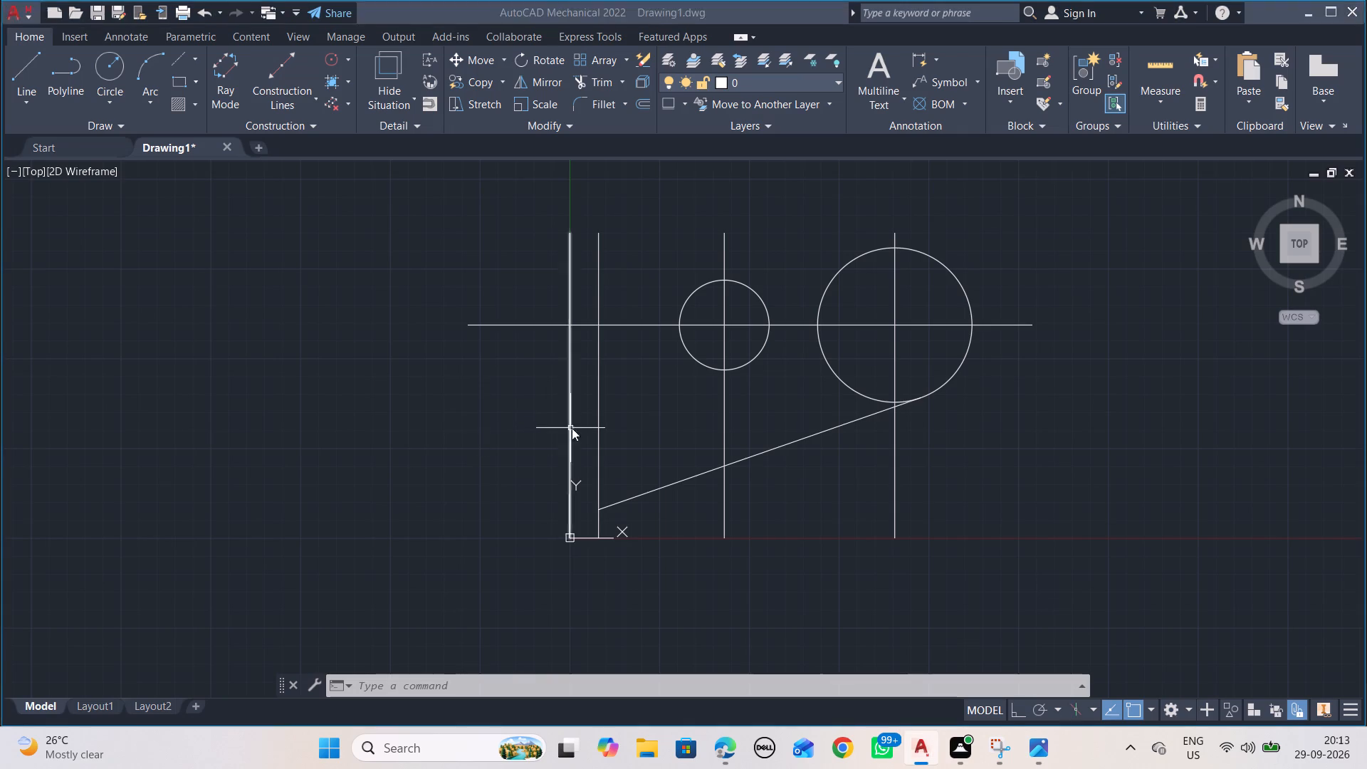
{"action": "key", "text": "alt+Tab"}
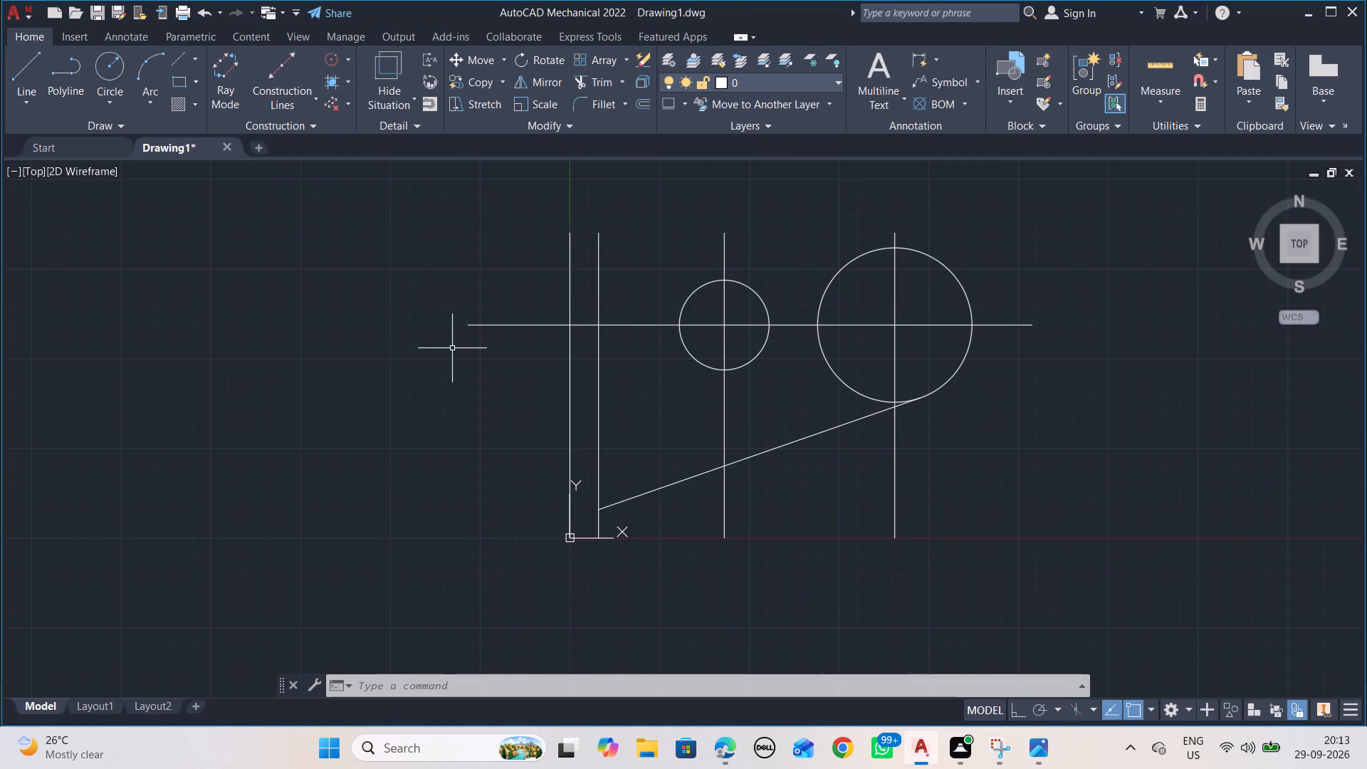
Offset the sloping lower edge 15 units upward, toward the hub circles.
{"action": "key", "text": "o"}
{"action": "type", "text": "FF"}
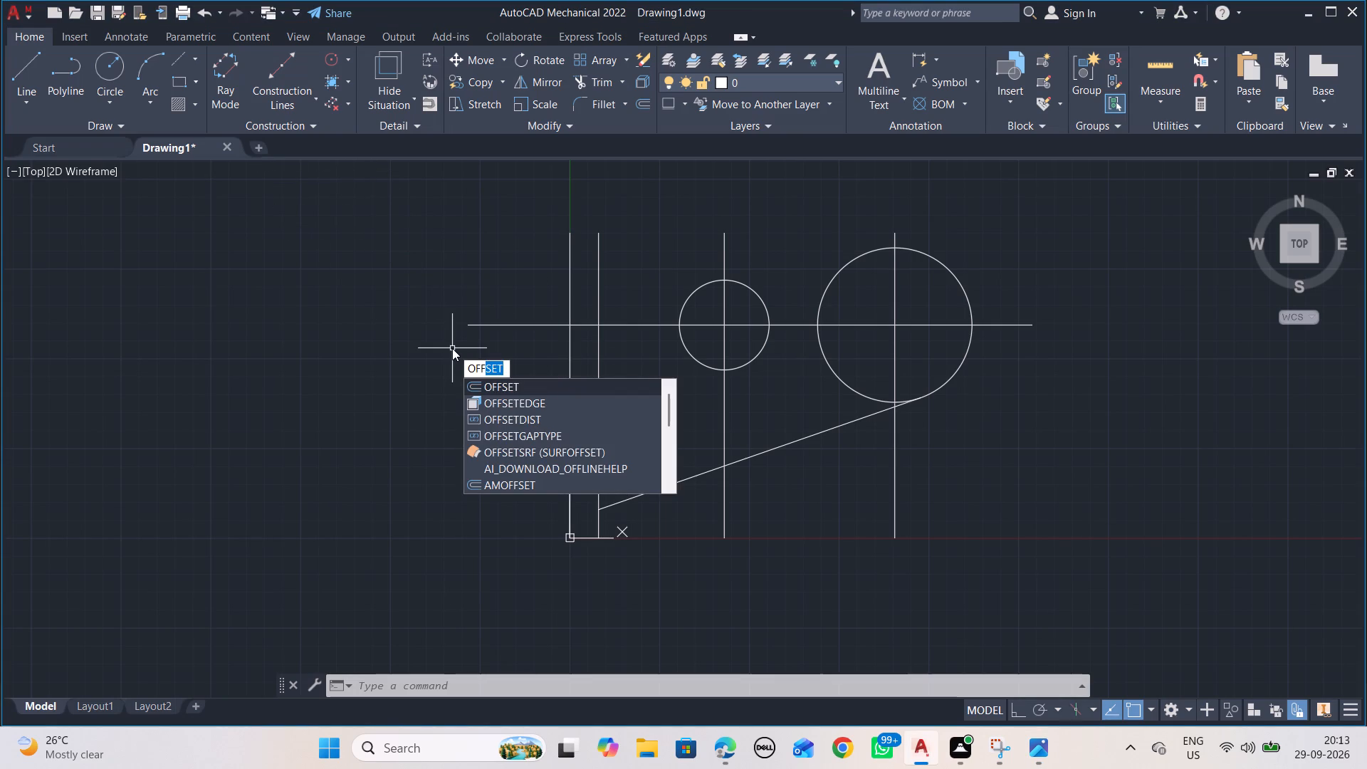
{"action": "key", "text": "Return"}
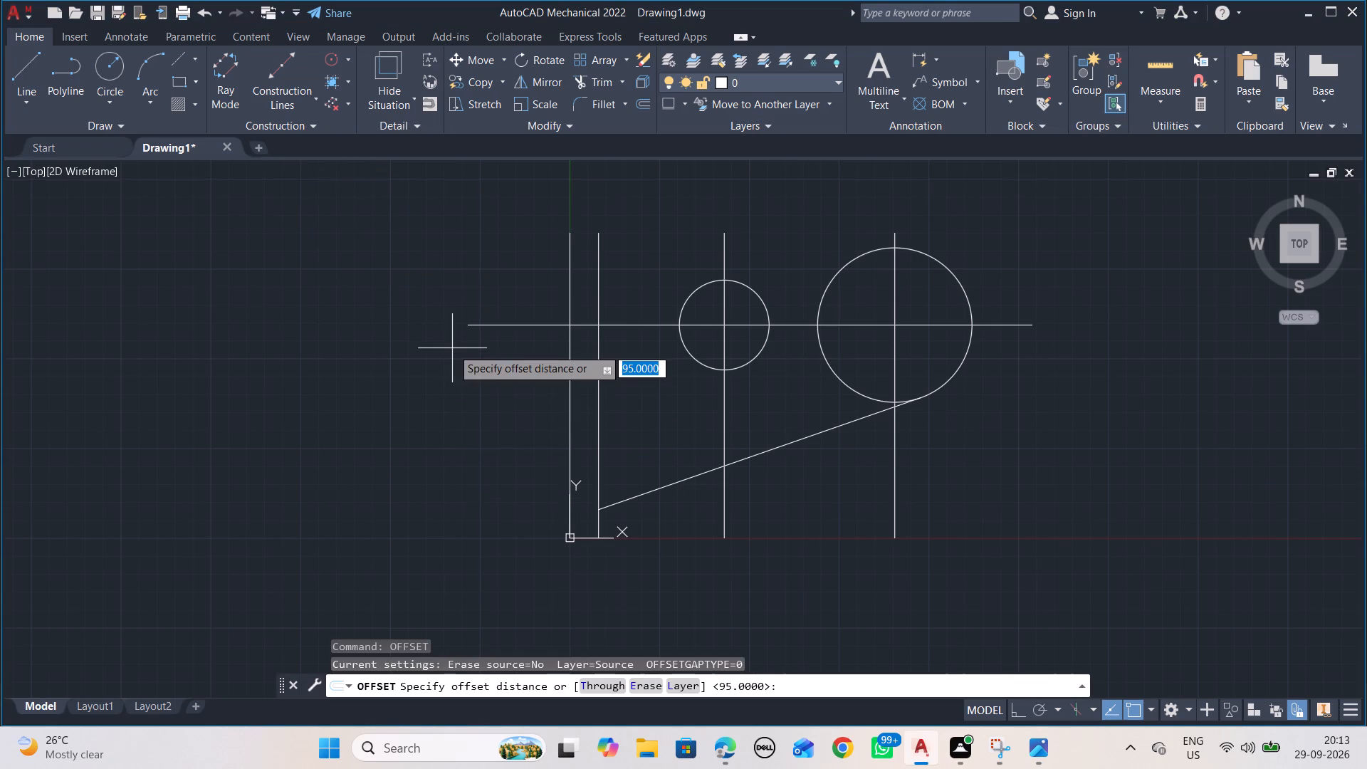
{"action": "type", "text": "15"}
{"action": "key", "text": "Return"}
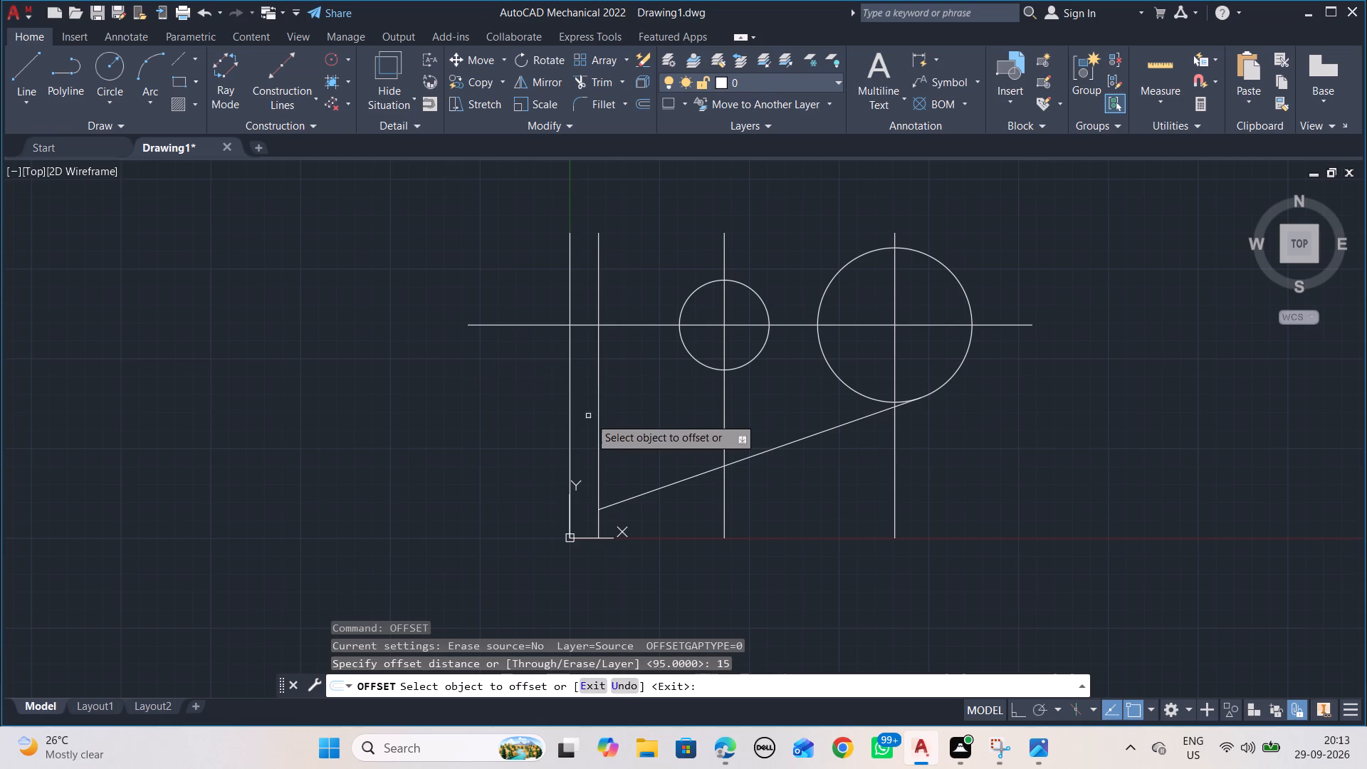
{"action": "left_click", "coordinate": [669, 489]}
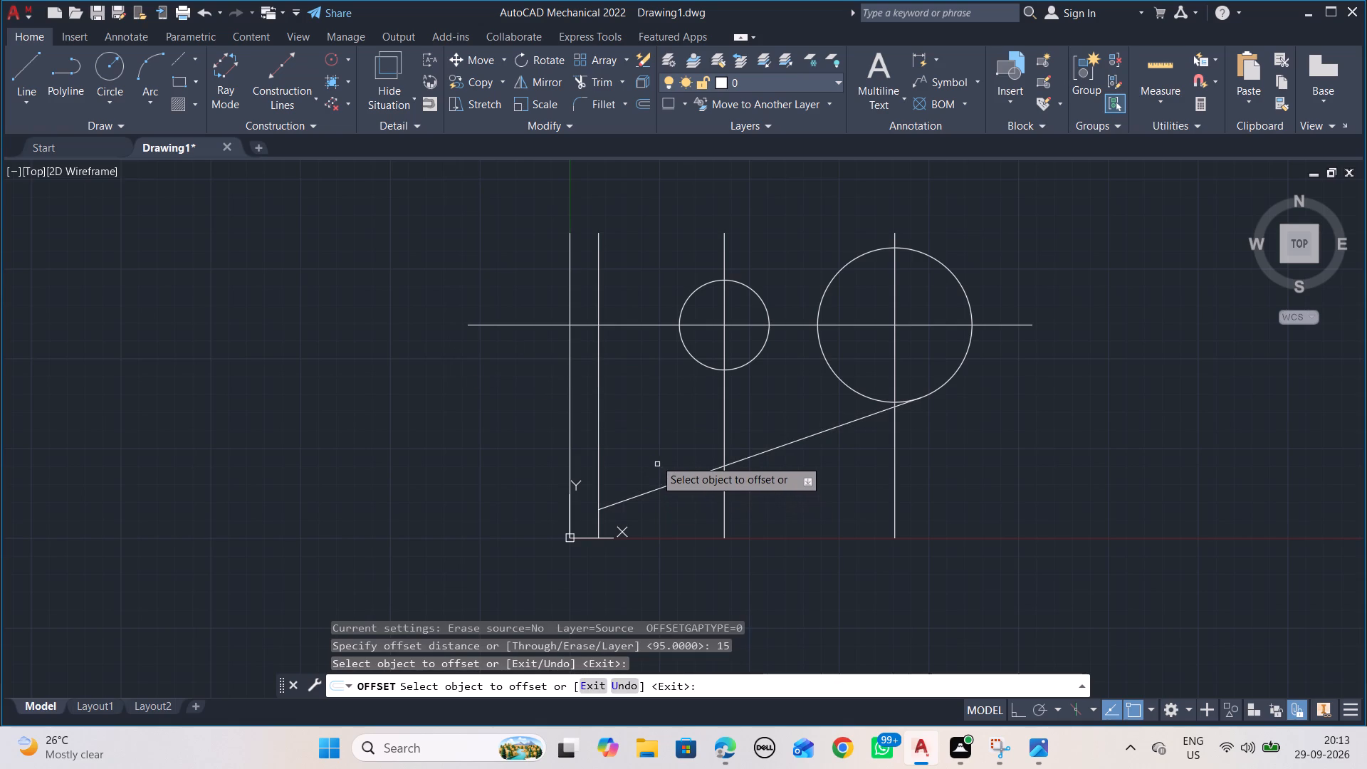
{"action": "left_click", "coordinate": [667, 488]}
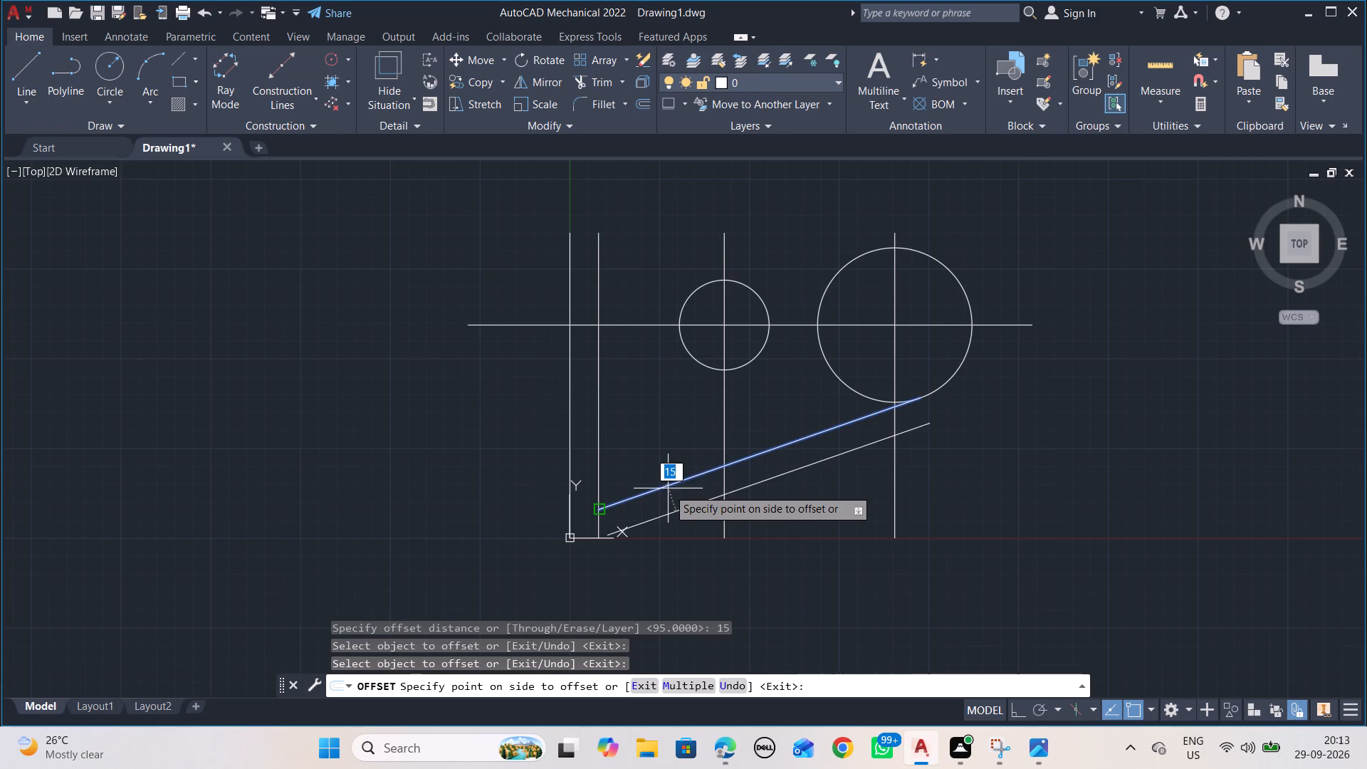
{"action": "left_click", "coordinate": [660, 461]}
{"action": "key", "text": "Escape"}
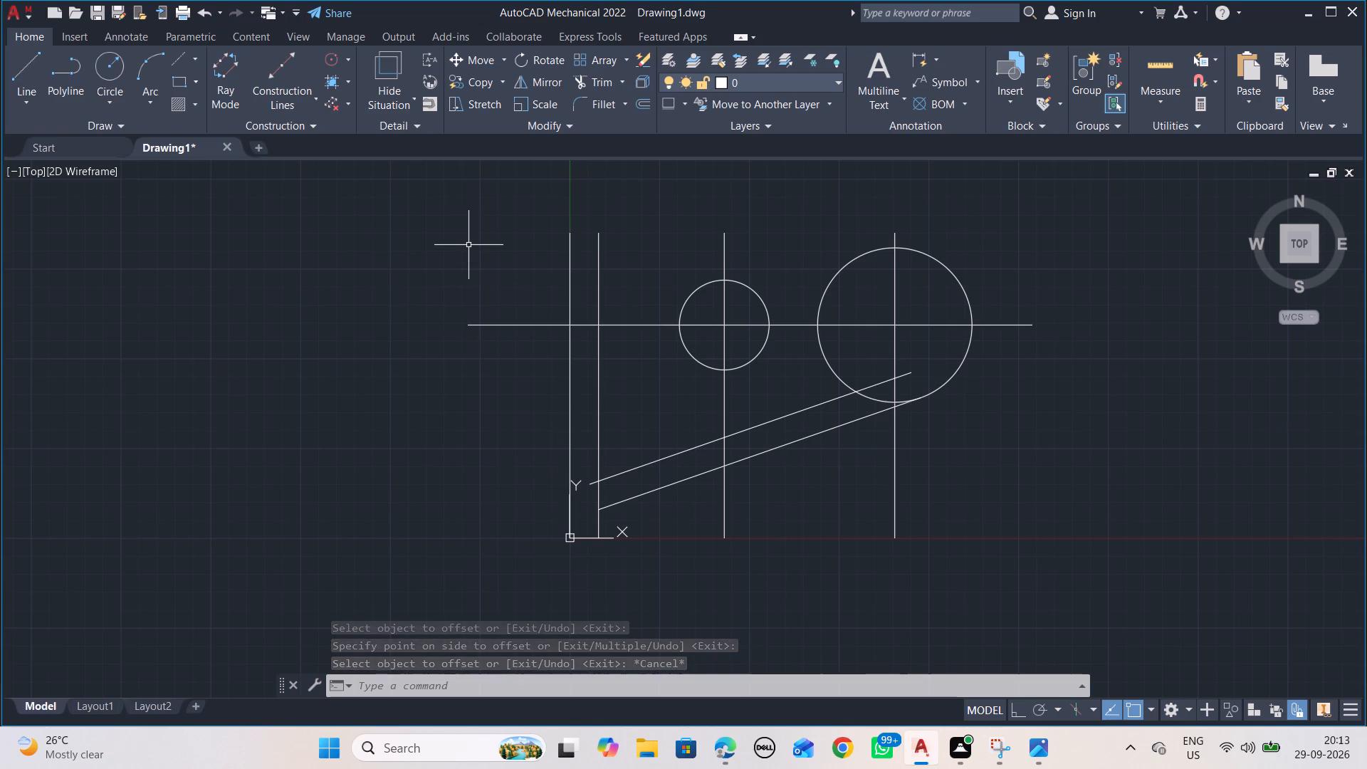
Offset the small hub circle's vertical centreline 7 units to both sides to form the vertical rib.
{"action": "key", "text": "alt+Tab"}
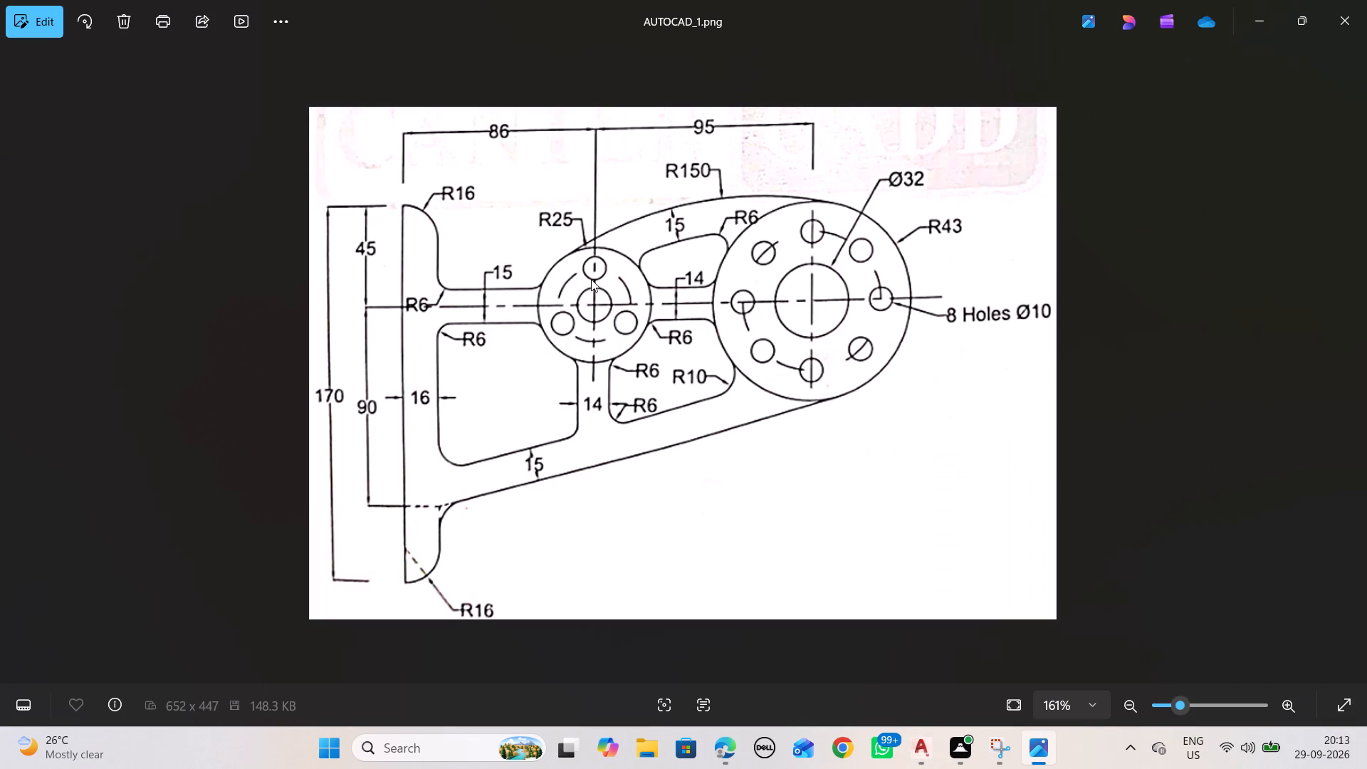
{"action": "key", "text": "alt+Tab"}
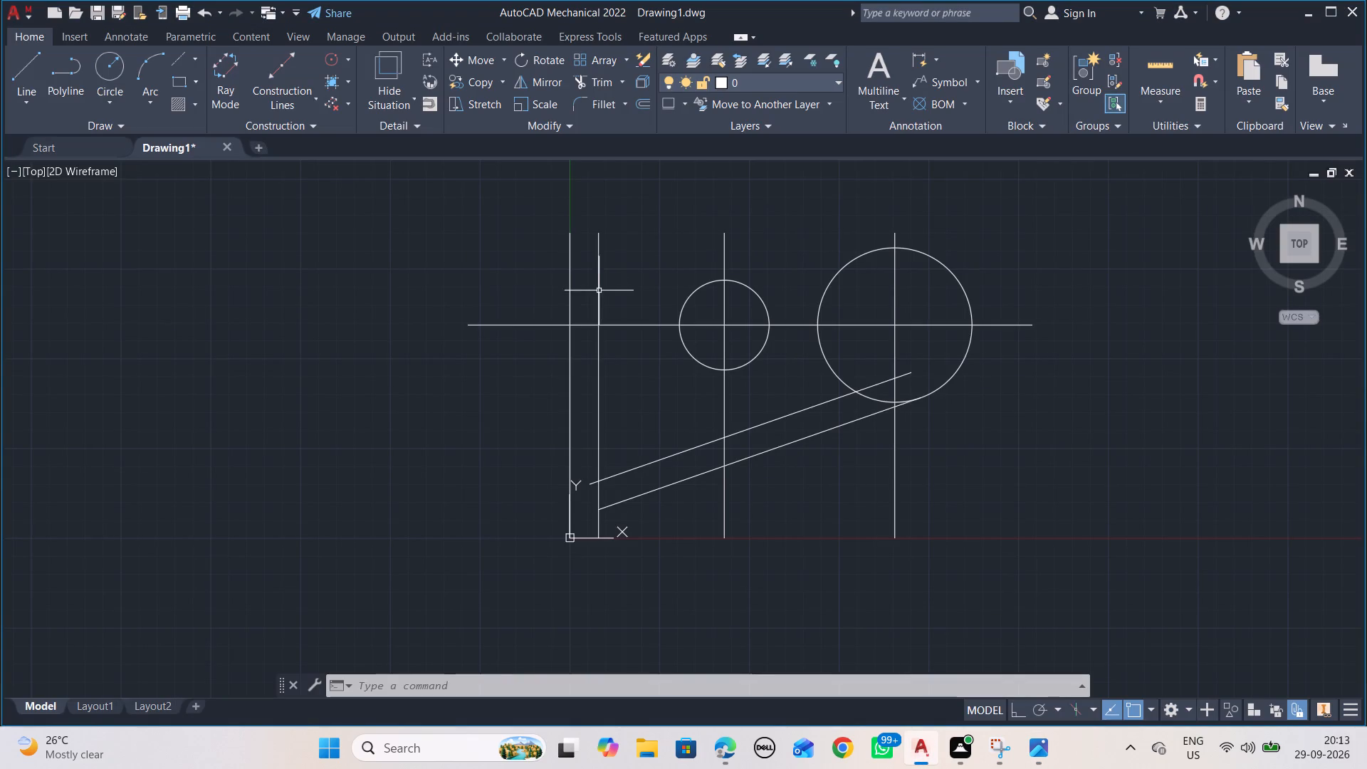
{"action": "key", "text": "Escape"}
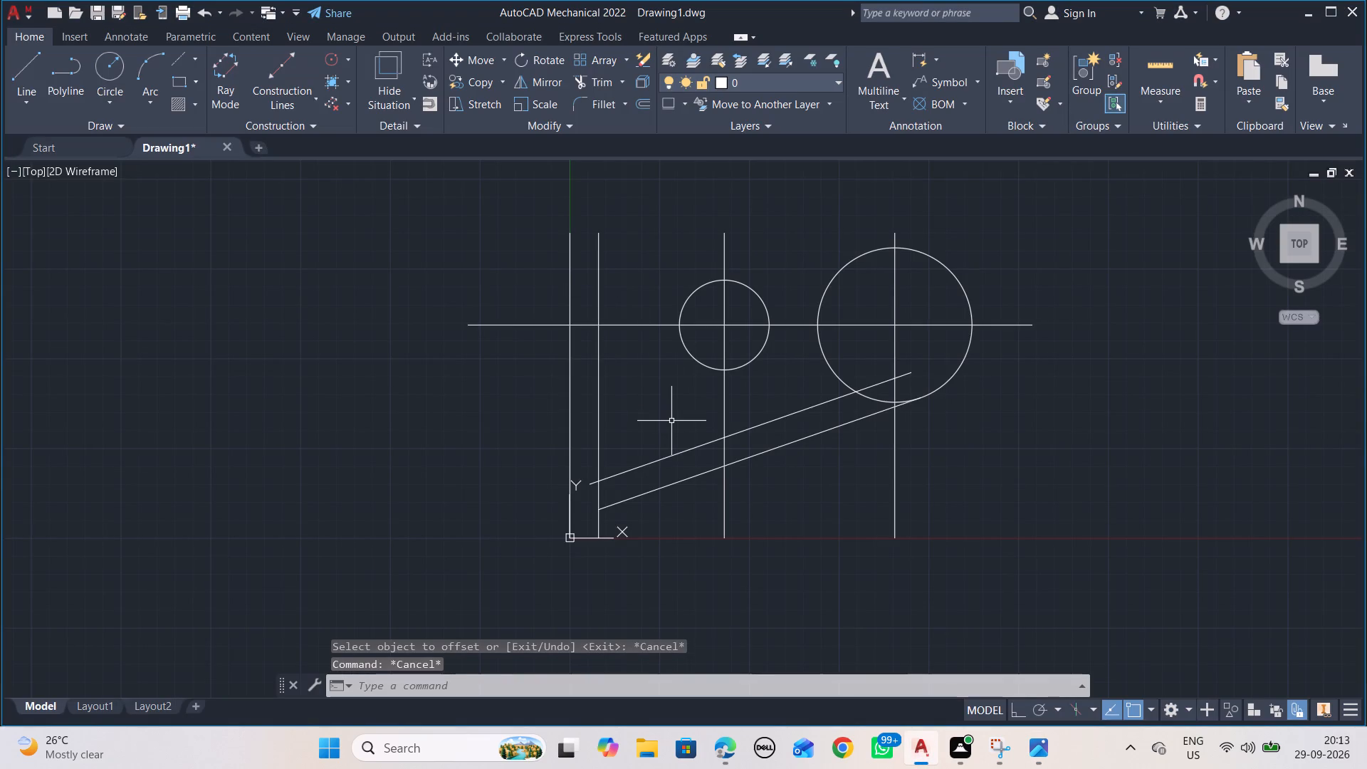
{"action": "type", "text": "OFF"}
{"action": "key", "text": "Right"}
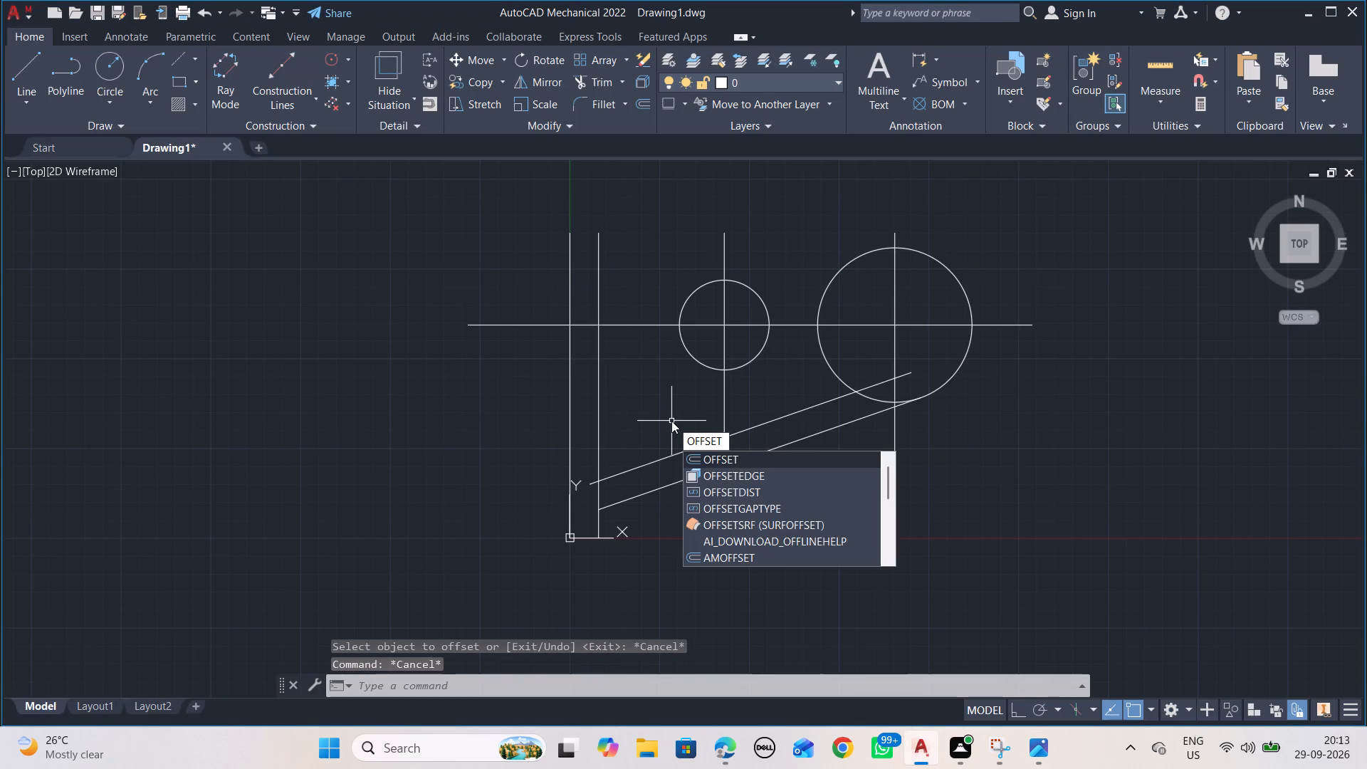
{"action": "key", "text": "Return"}
{"action": "key", "text": "7"}
{"action": "key", "text": "Return"}
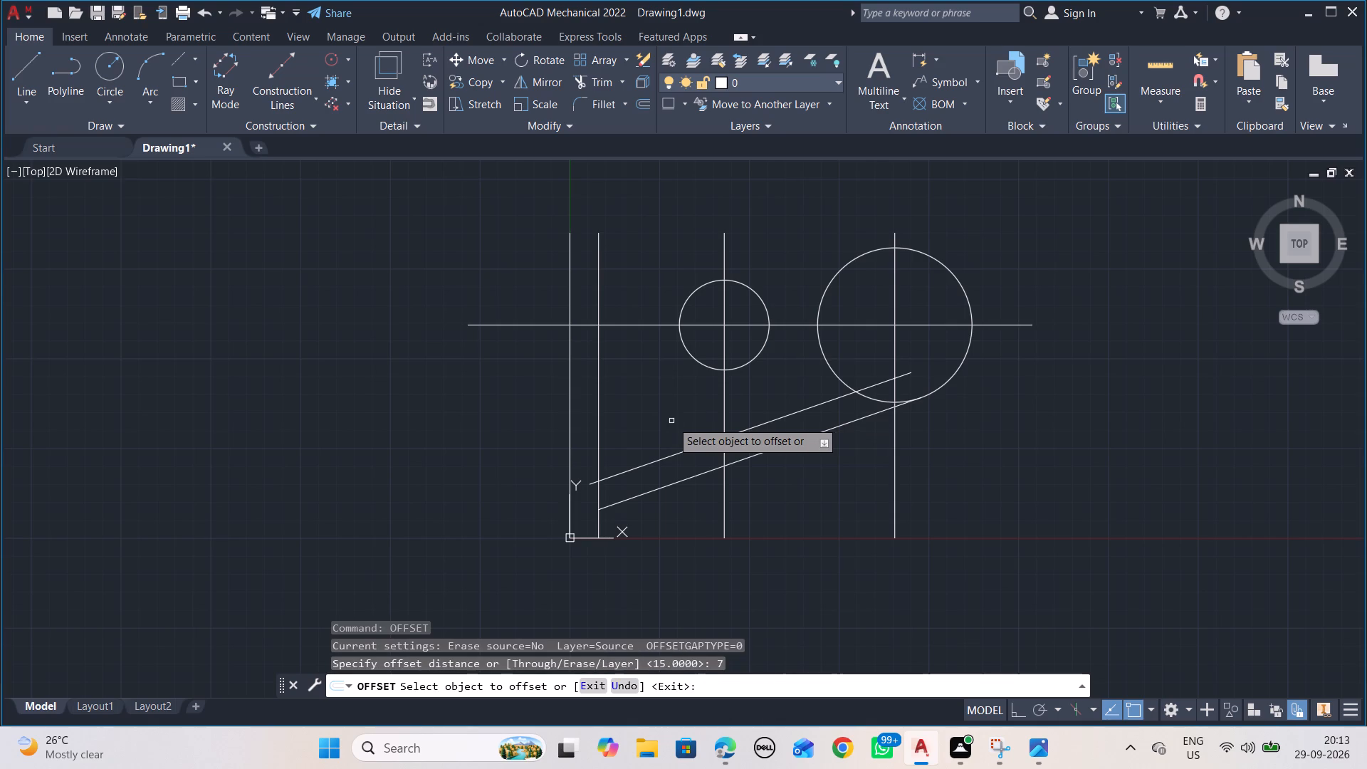
{"action": "left_click", "coordinate": [724, 415]}
{"action": "left_click", "coordinate": [716, 416]}
{"action": "left_click", "coordinate": [724, 413]}
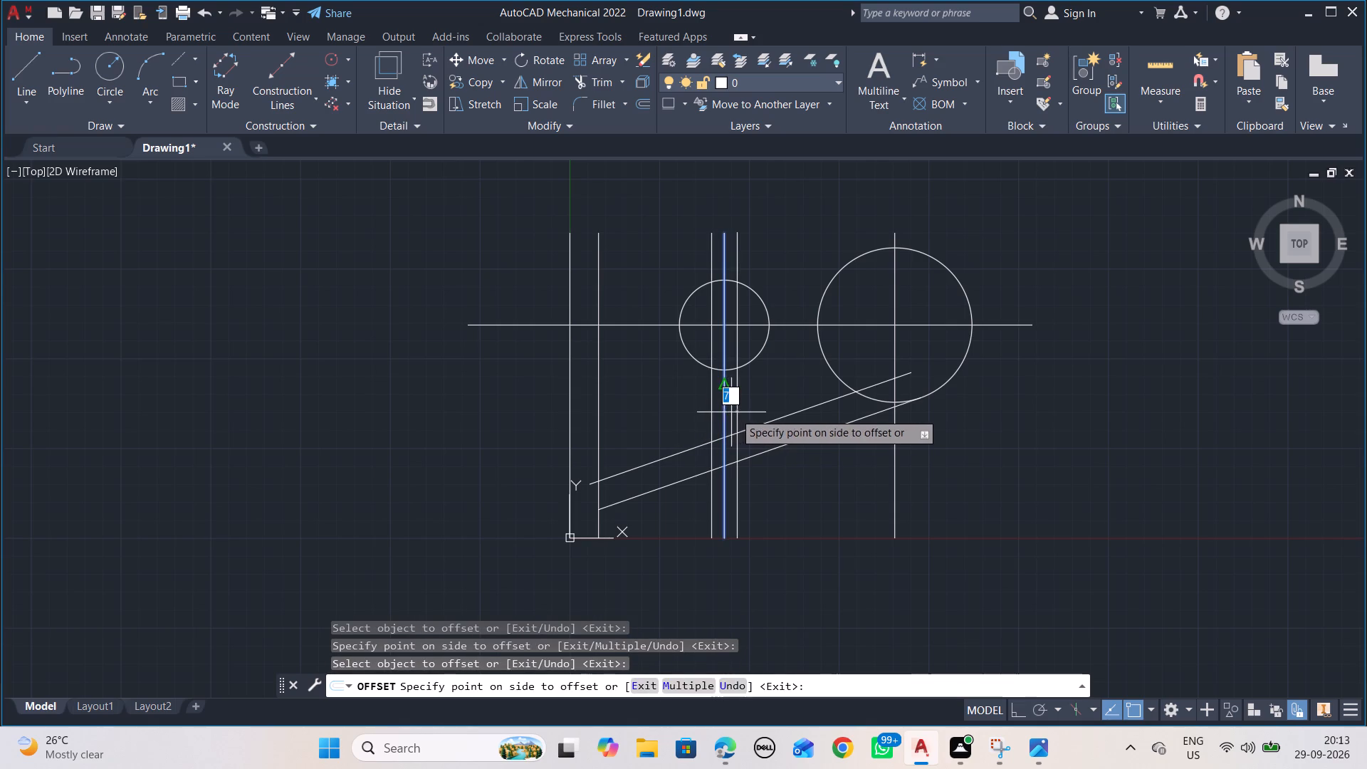
{"action": "left_click", "coordinate": [735, 412]}
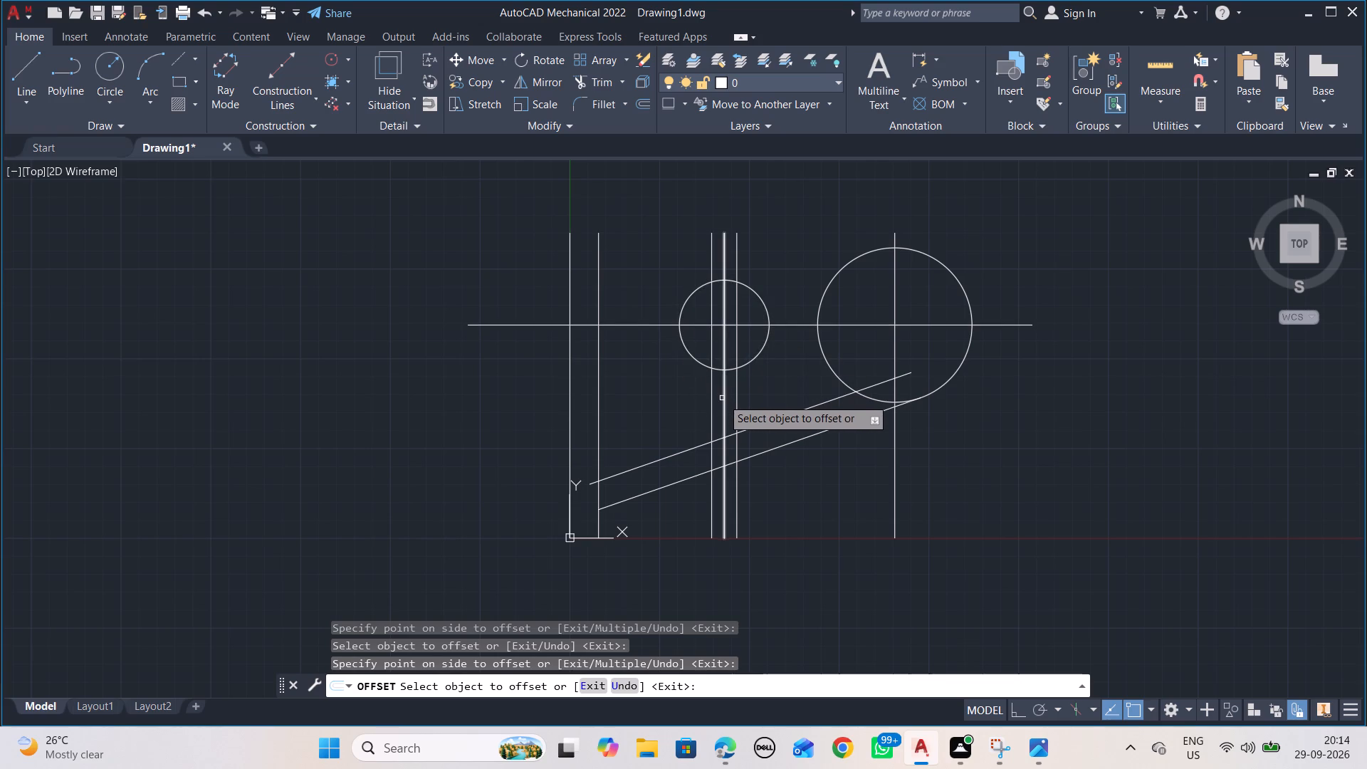
Offset the horizontal centreline 7.5 units above and below to form the edges of the horizontal rib.
{"action": "key", "text": "alt+Tab"}
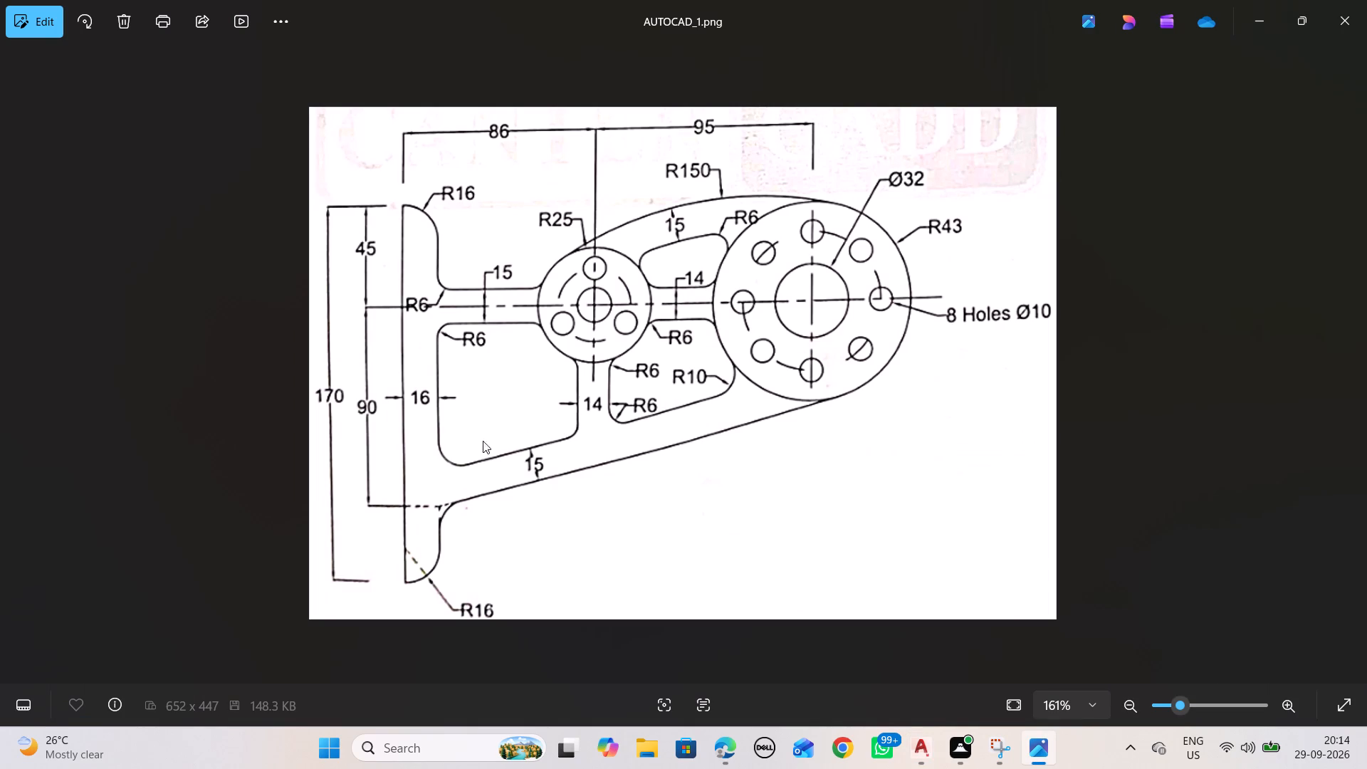
{"action": "key", "text": "alt+Tab"}
{"action": "key", "text": "alt+Tab"}
{"action": "key", "text": "alt+Tab"}
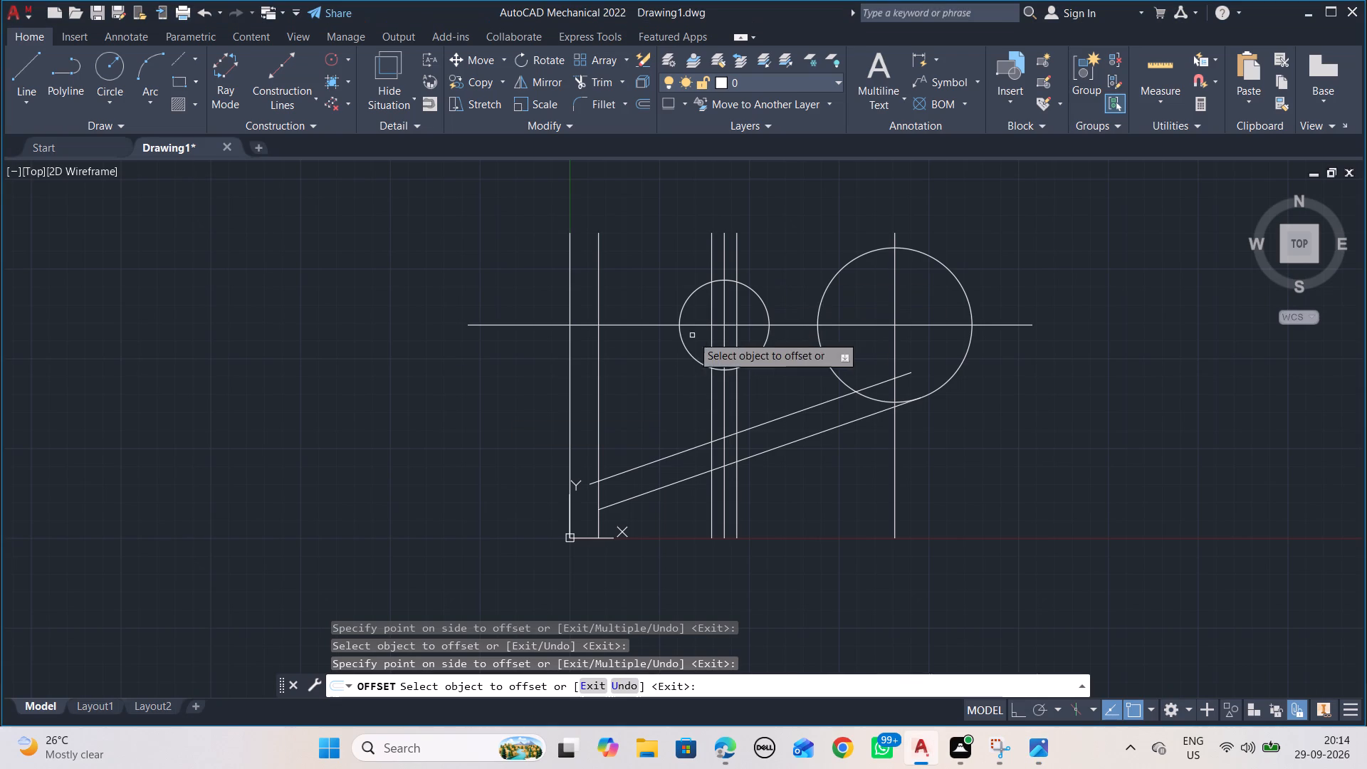
{"action": "key", "text": "Escape"}
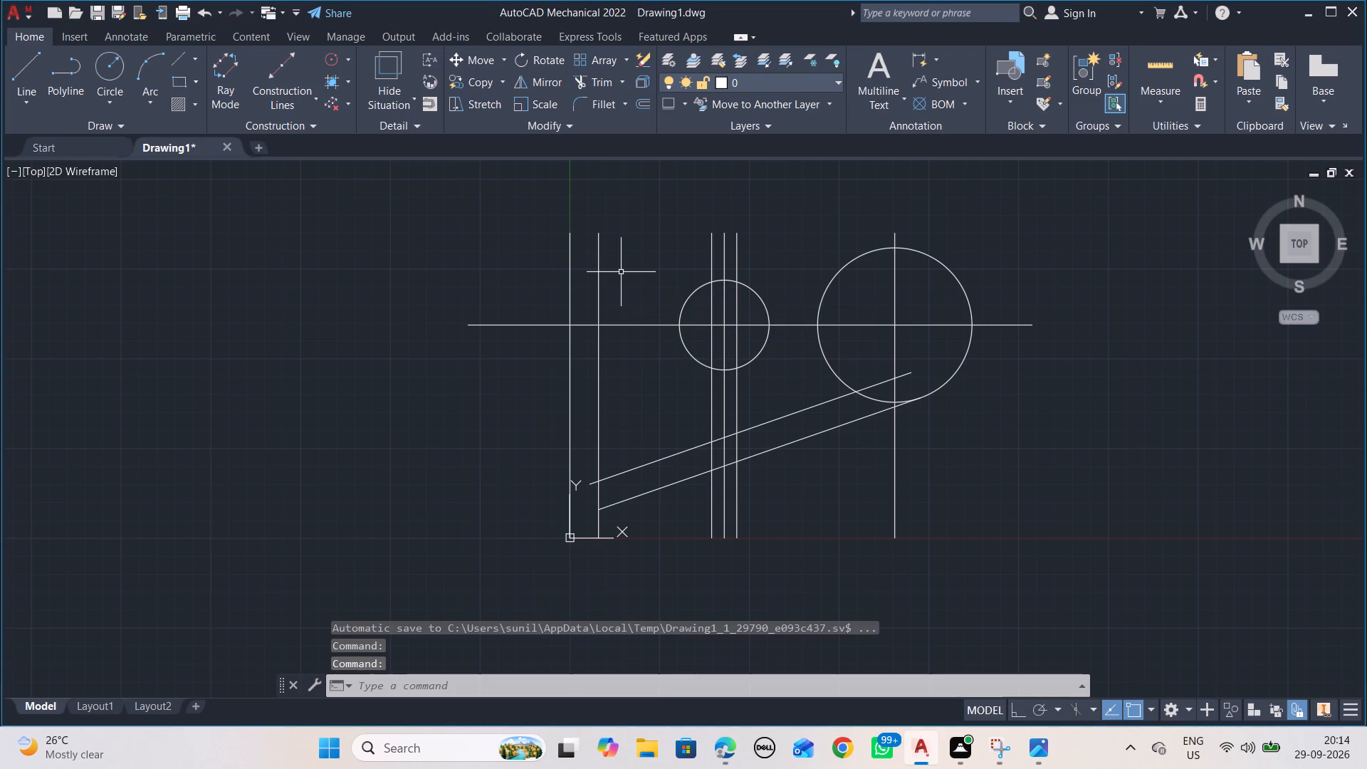
{"action": "type", "text": "OFF"}
{"action": "key", "text": "Right"}
{"action": "key", "text": "Return"}
{"action": "scroll", "coordinate": [621, 272], "scroll_direction": "up", "scroll_amount": 3}
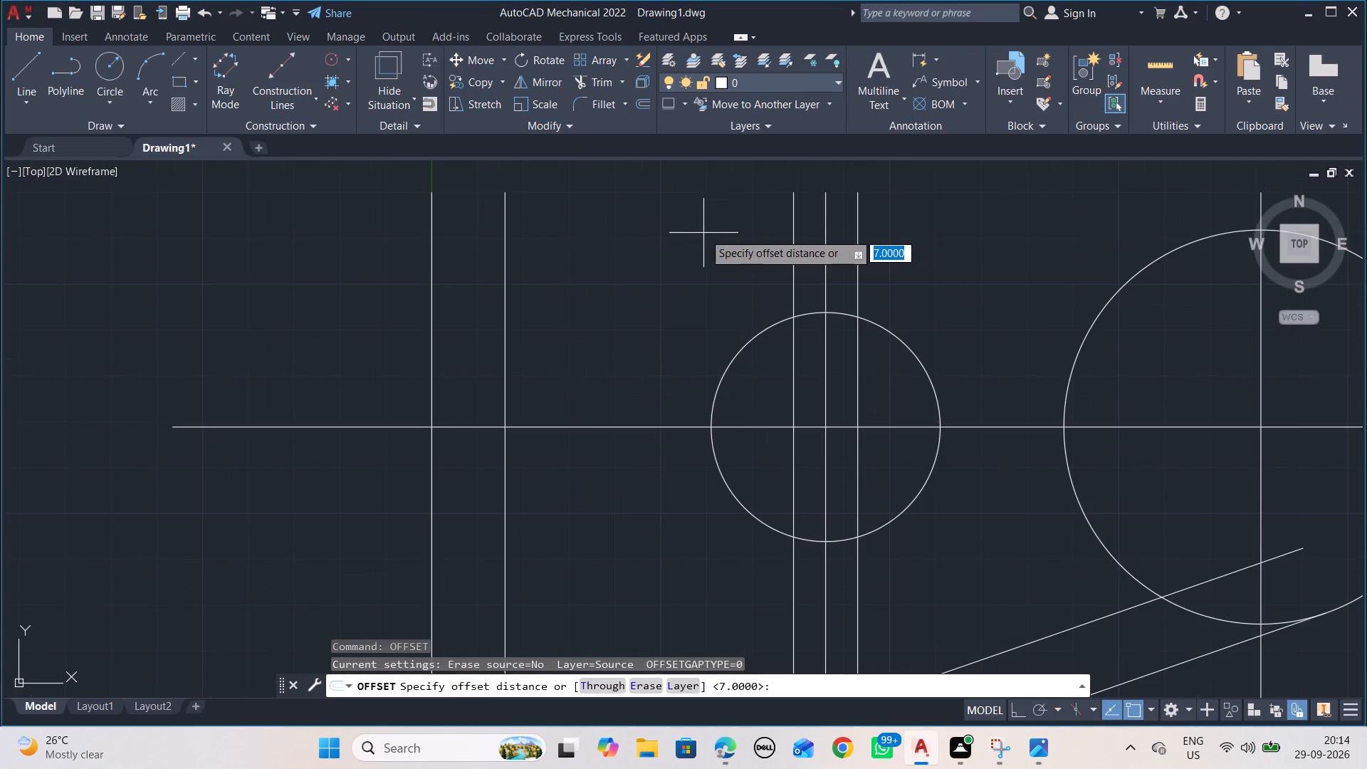
{"action": "type", "text": "7.5"}
{"action": "key", "text": "Return"}
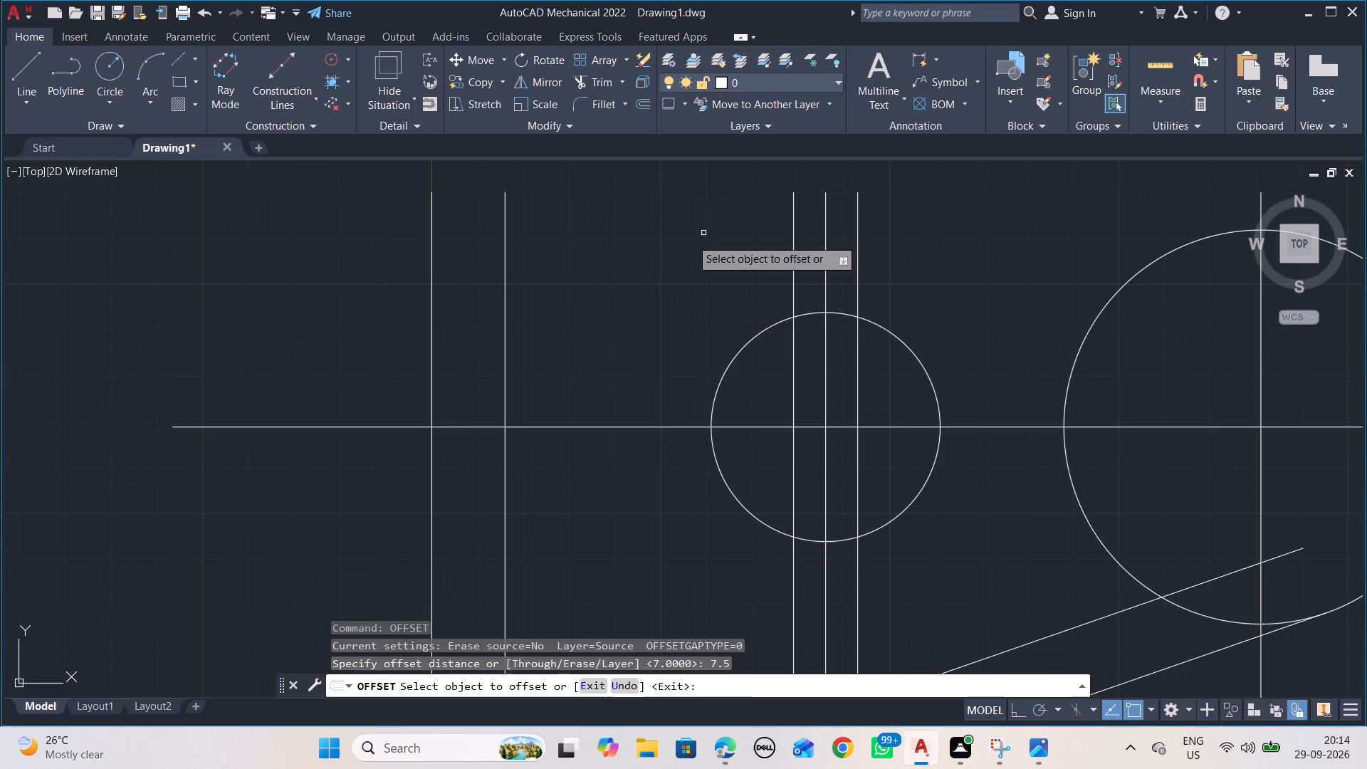
{"action": "left_click", "coordinate": [609, 427]}
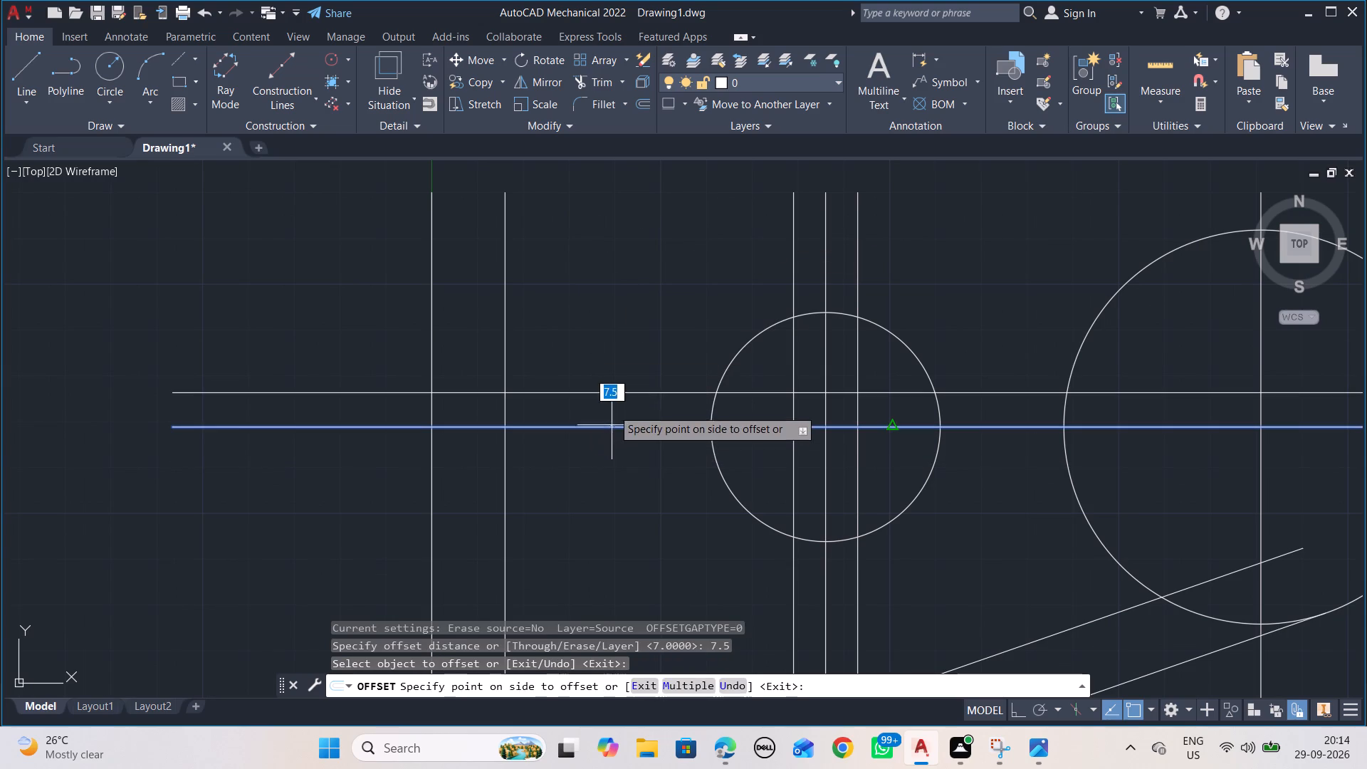
{"action": "left_click", "coordinate": [612, 407]}
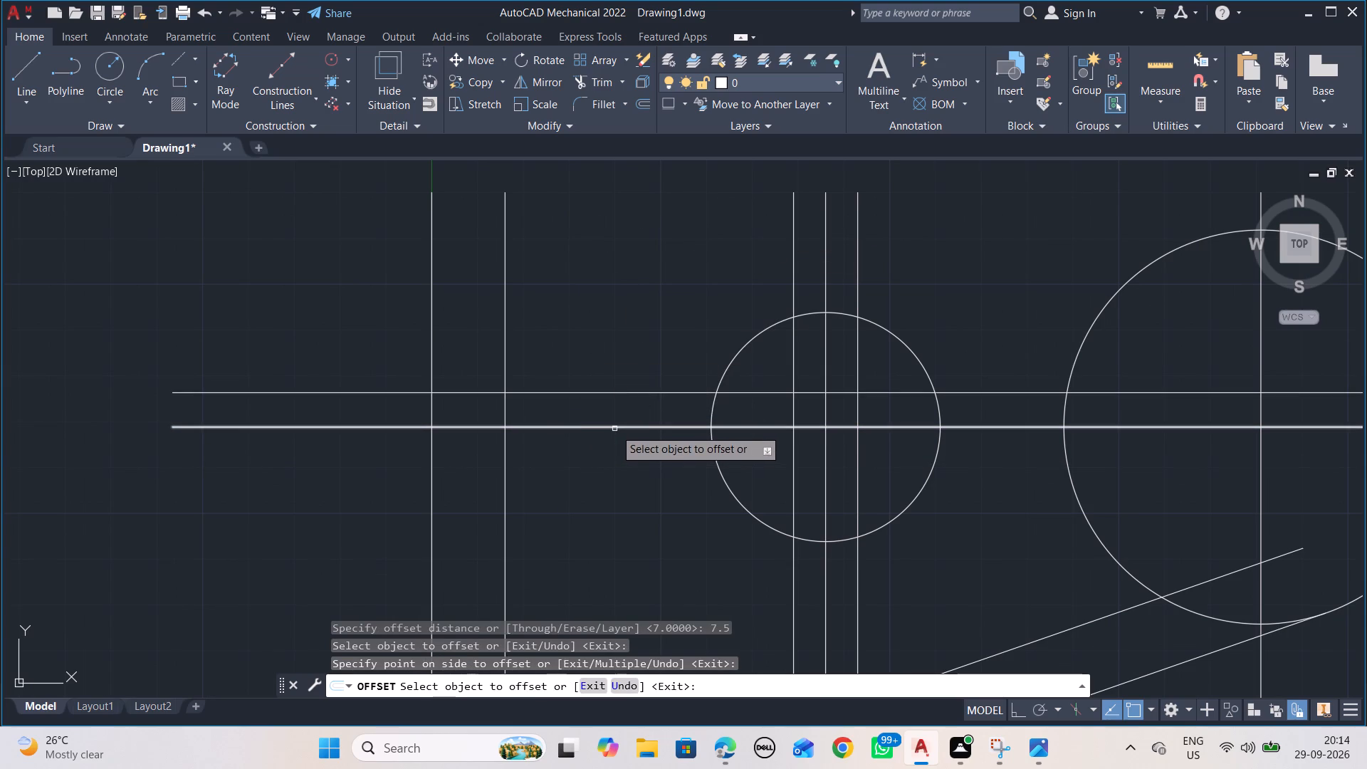
{"action": "left_click", "coordinate": [614, 429]}
{"action": "left_click", "coordinate": [612, 445]}
Trim the three horizontal rib lines between the two flange lines and beyond the flange's outer edge.
{"action": "middle_click", "coordinate": [621, 320]}
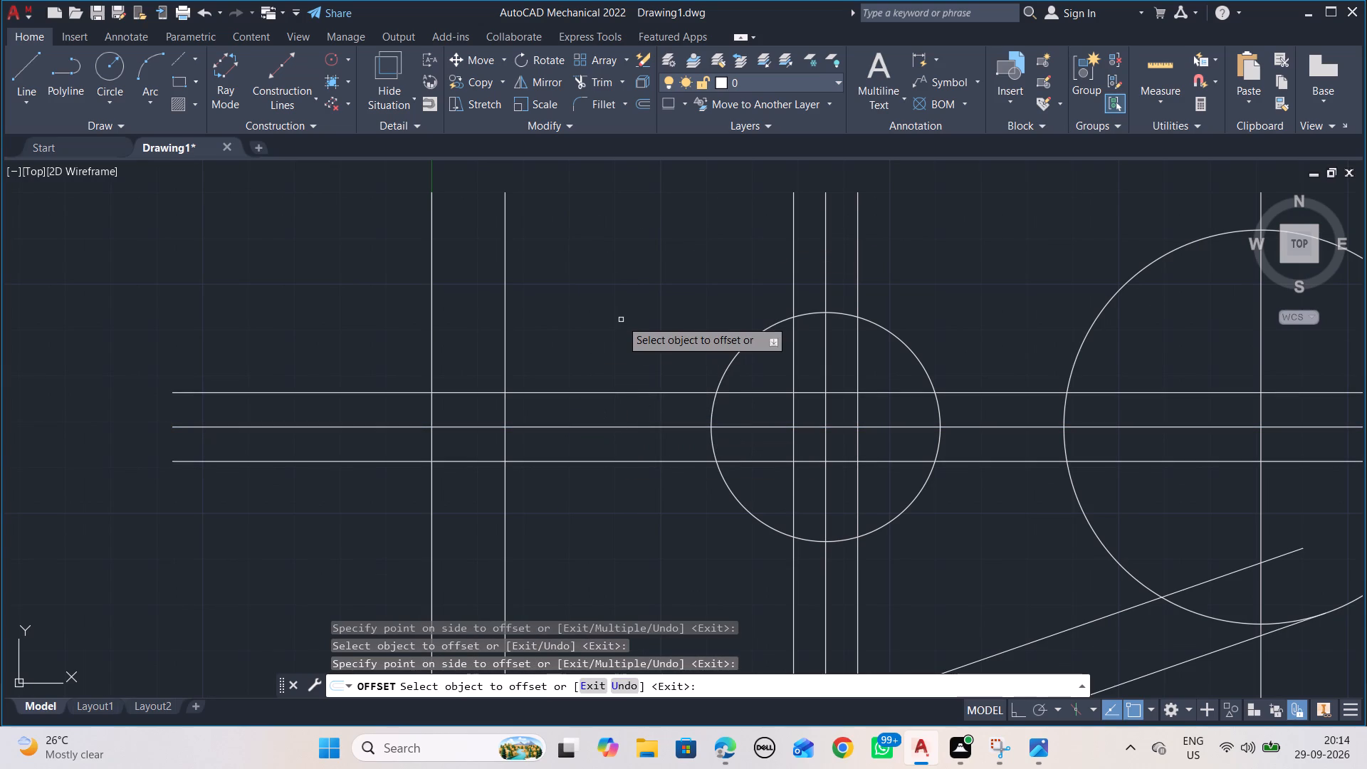
{"action": "scroll", "coordinate": [621, 320], "scroll_direction": "down", "scroll_amount": 2}
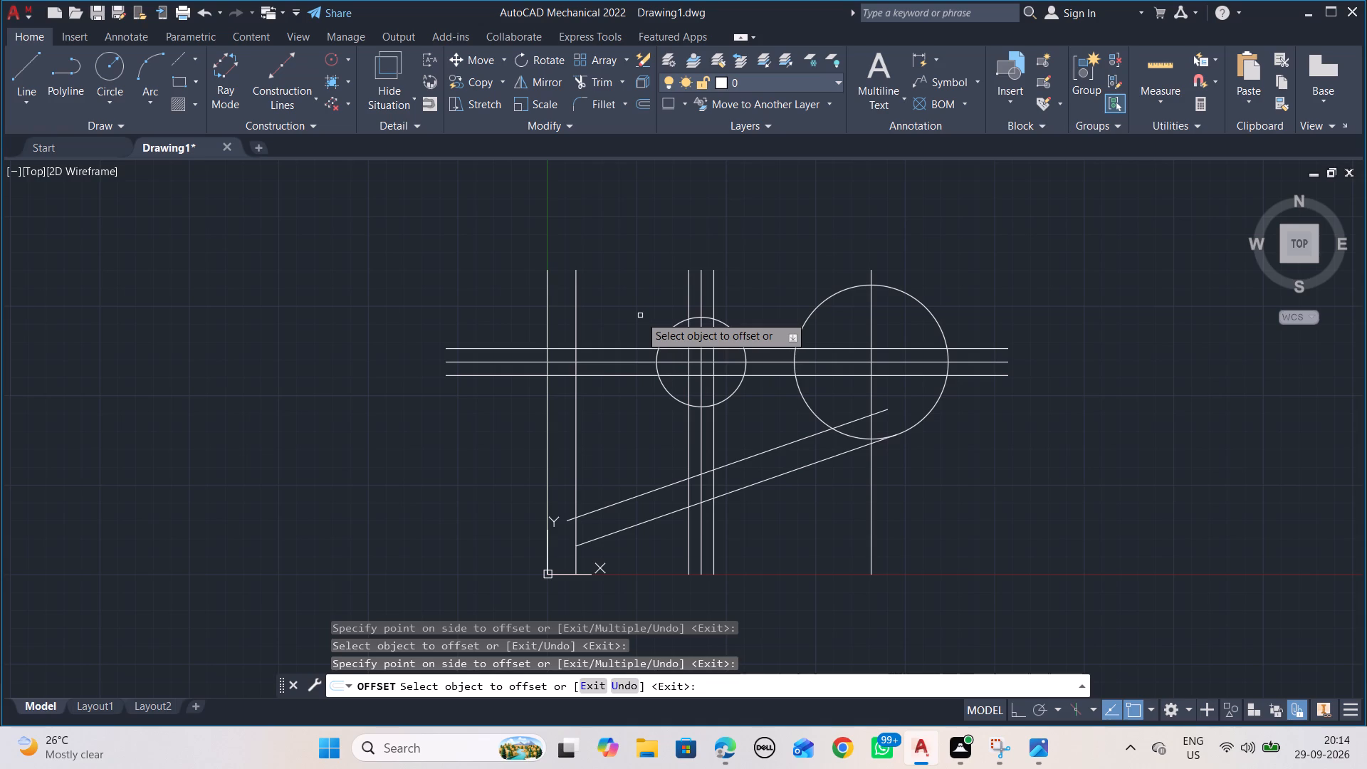
{"action": "scroll", "coordinate": [661, 315], "scroll_direction": "down", "scroll_amount": 1}
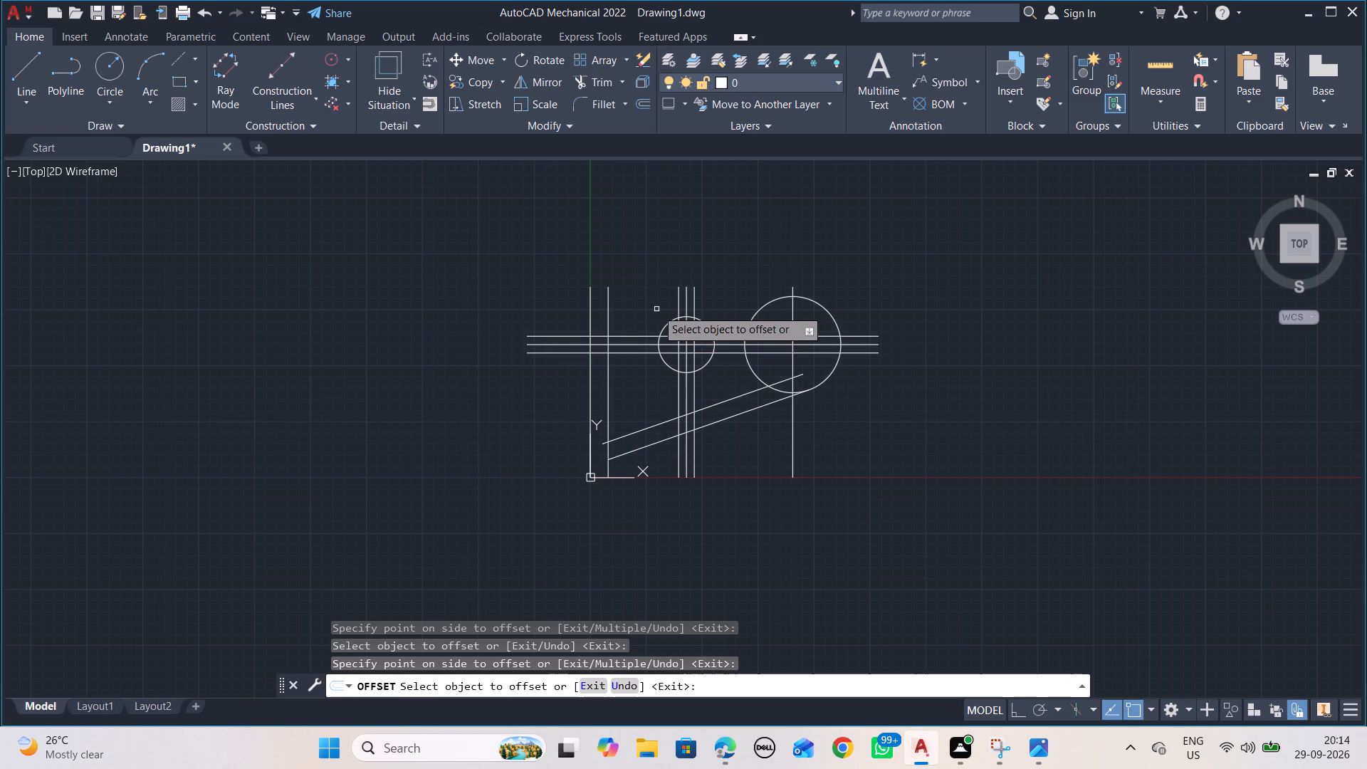
{"action": "scroll", "coordinate": [666, 320], "scroll_direction": "up", "scroll_amount": 2}
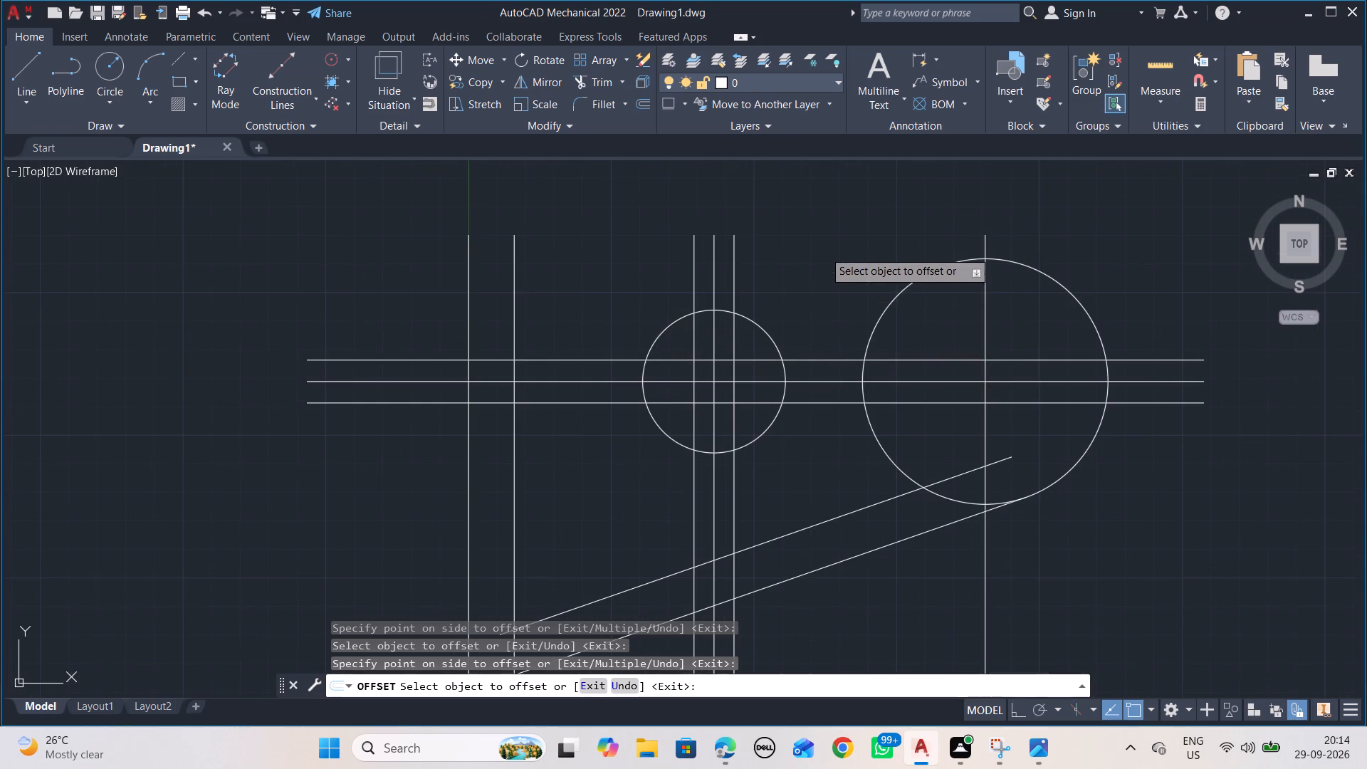
{"action": "key", "text": "alt+Tab"}
{"action": "key", "text": "alt+Tab"}
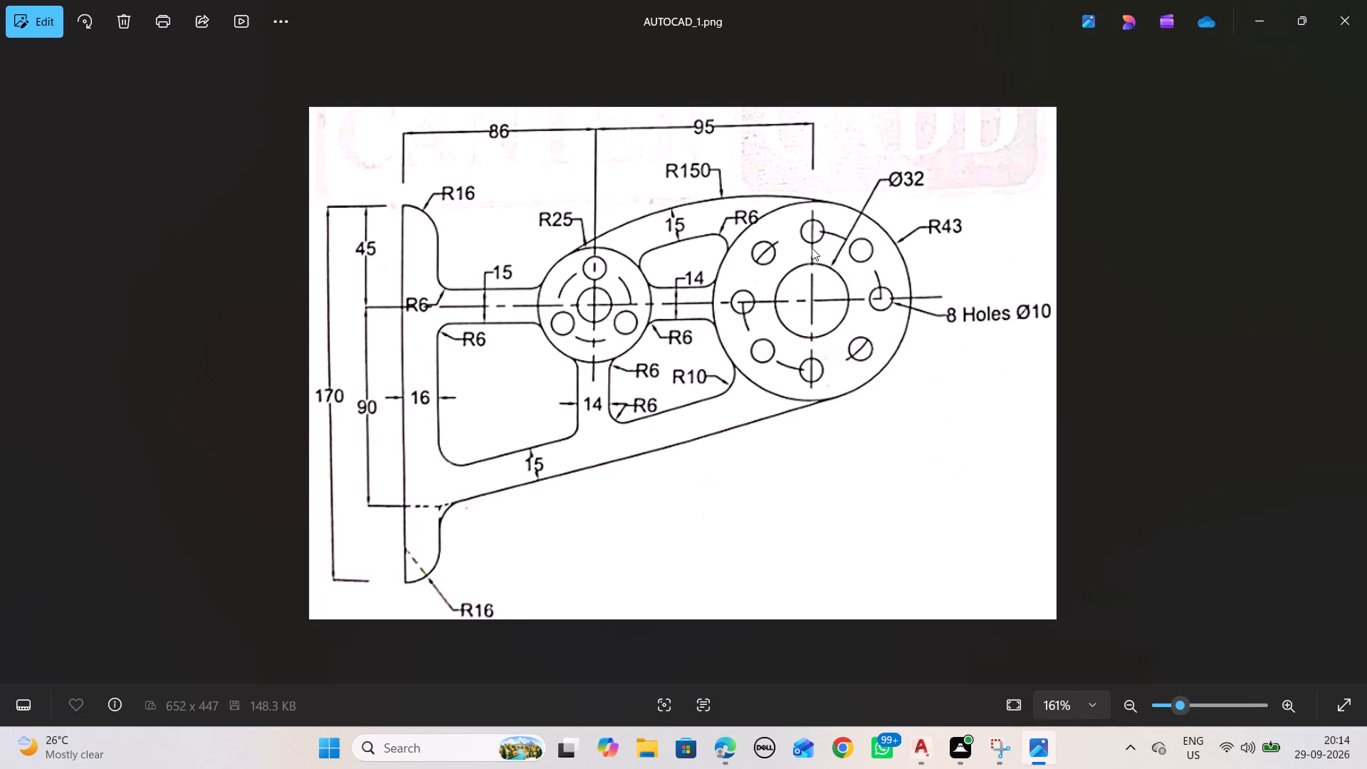
{"action": "key", "text": "alt+Tab"}
{"action": "key", "text": "alt+Tab"}
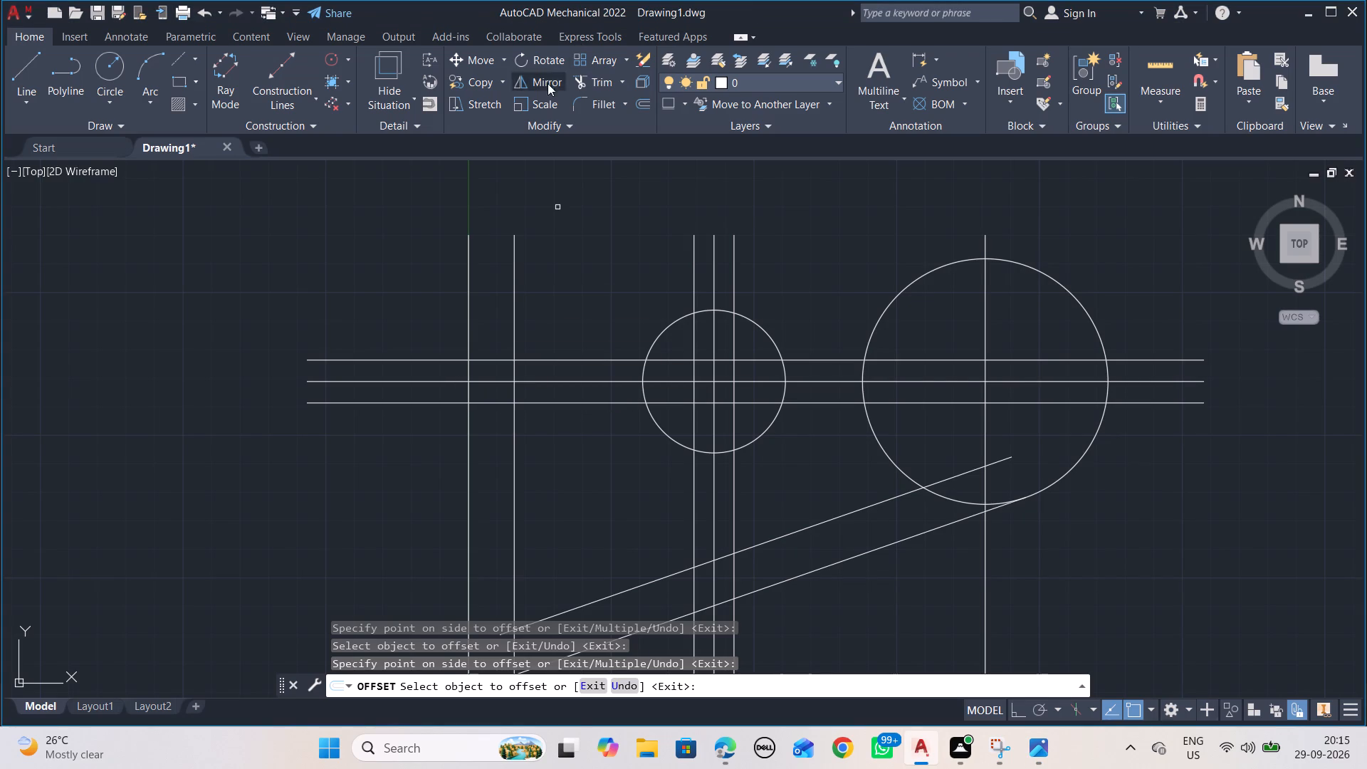
{"action": "left_click", "coordinate": [575, 80]}
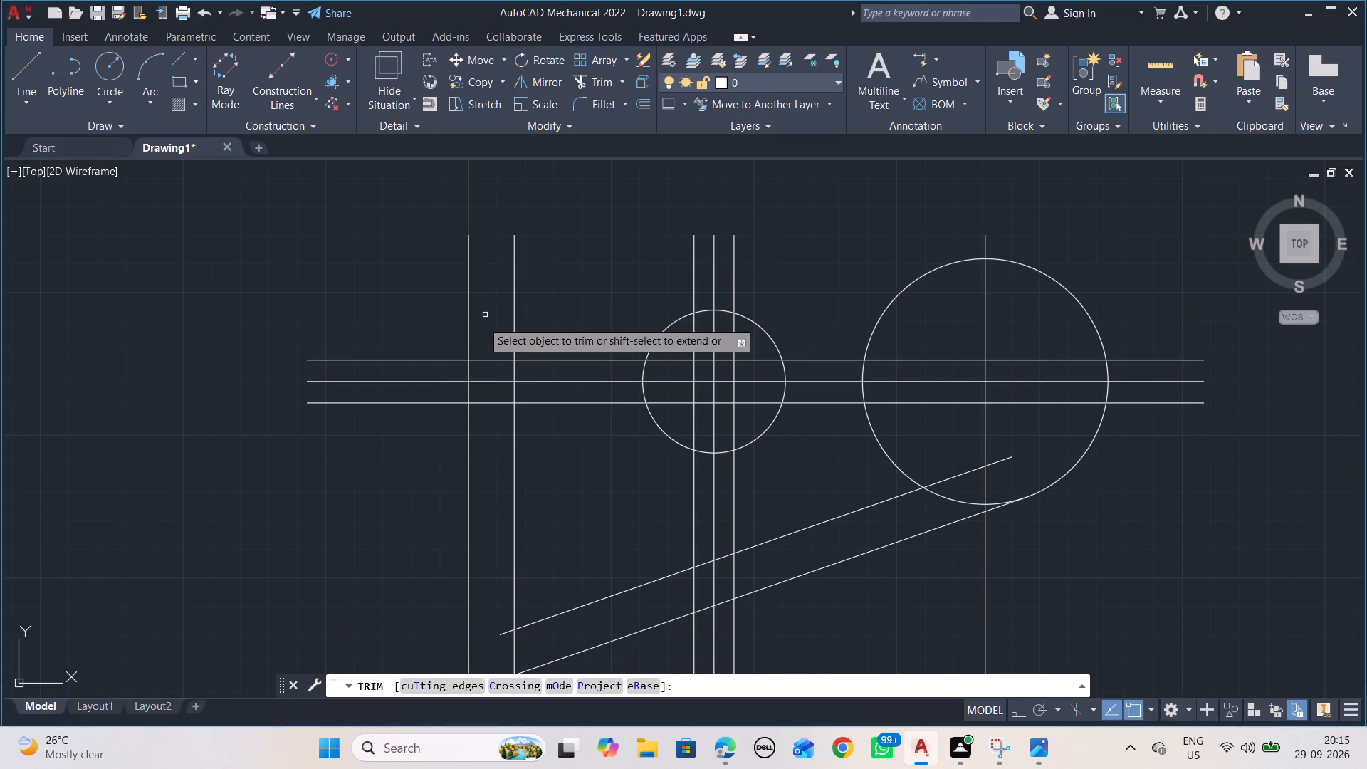
{"action": "left_click_drag", "start_coordinate": [481, 328], "coordinate": [488, 412]}
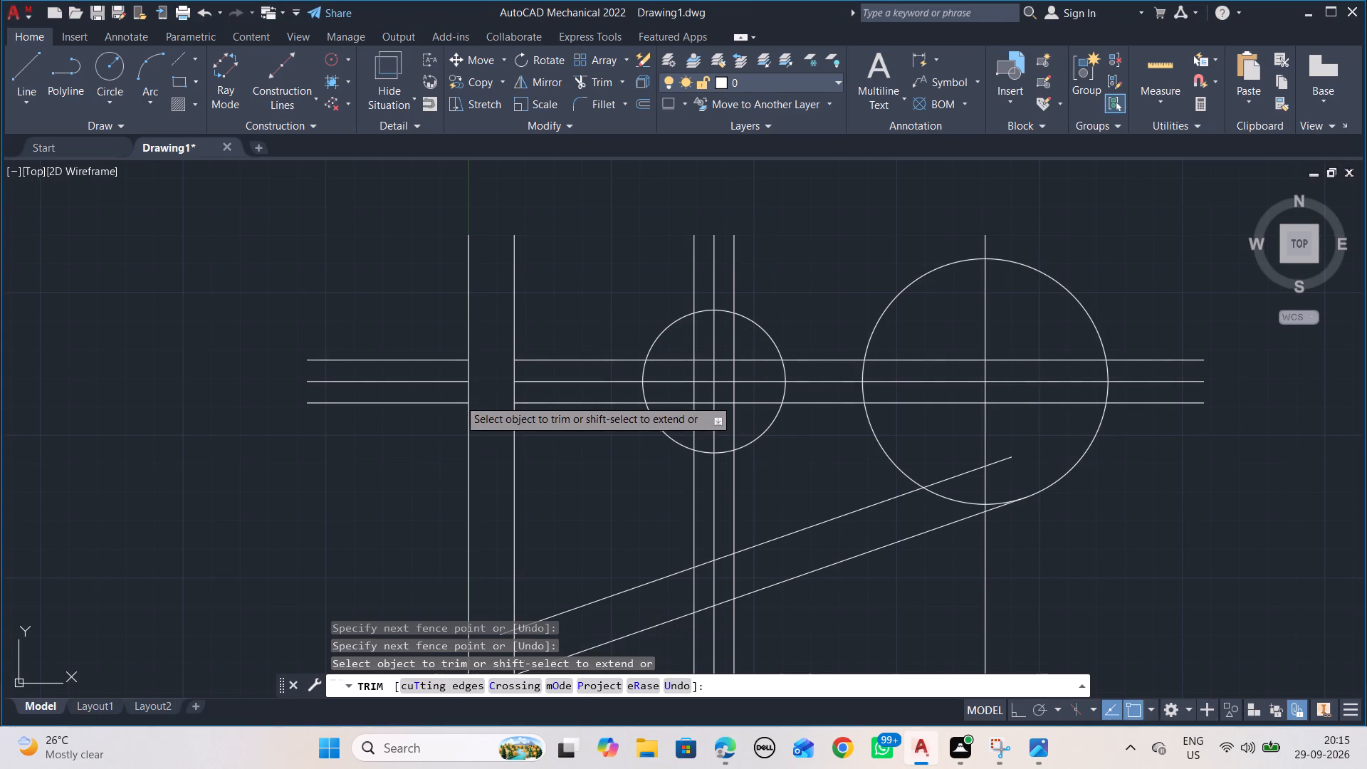
{"action": "left_click_drag", "start_coordinate": [419, 326], "coordinate": [418, 428]}
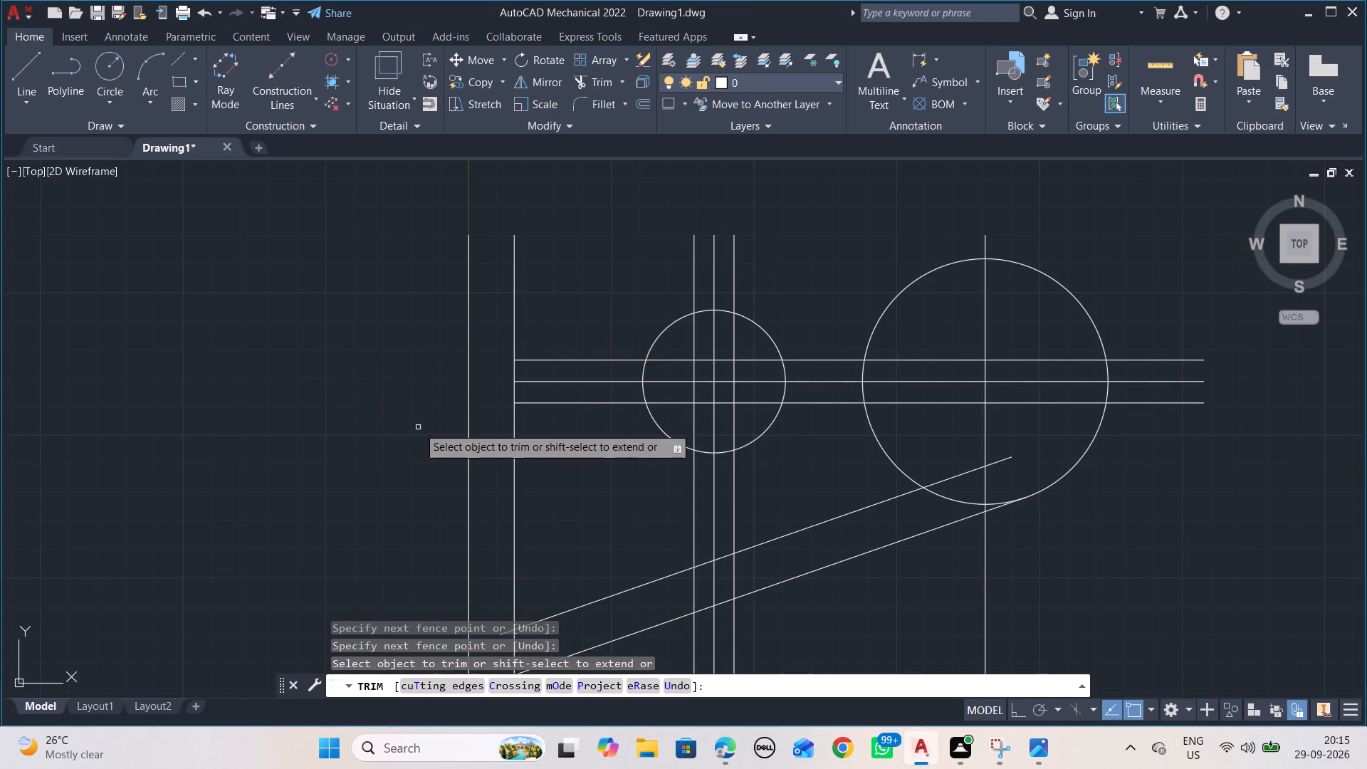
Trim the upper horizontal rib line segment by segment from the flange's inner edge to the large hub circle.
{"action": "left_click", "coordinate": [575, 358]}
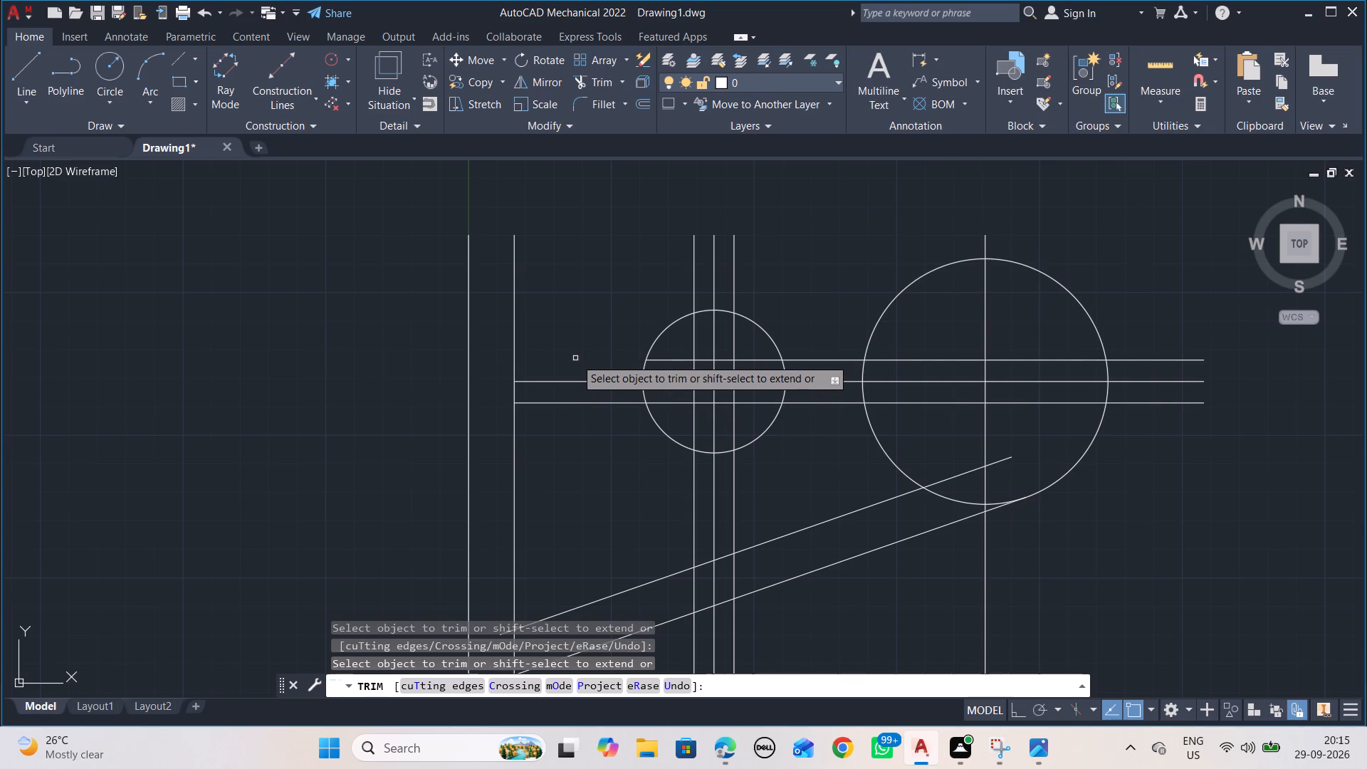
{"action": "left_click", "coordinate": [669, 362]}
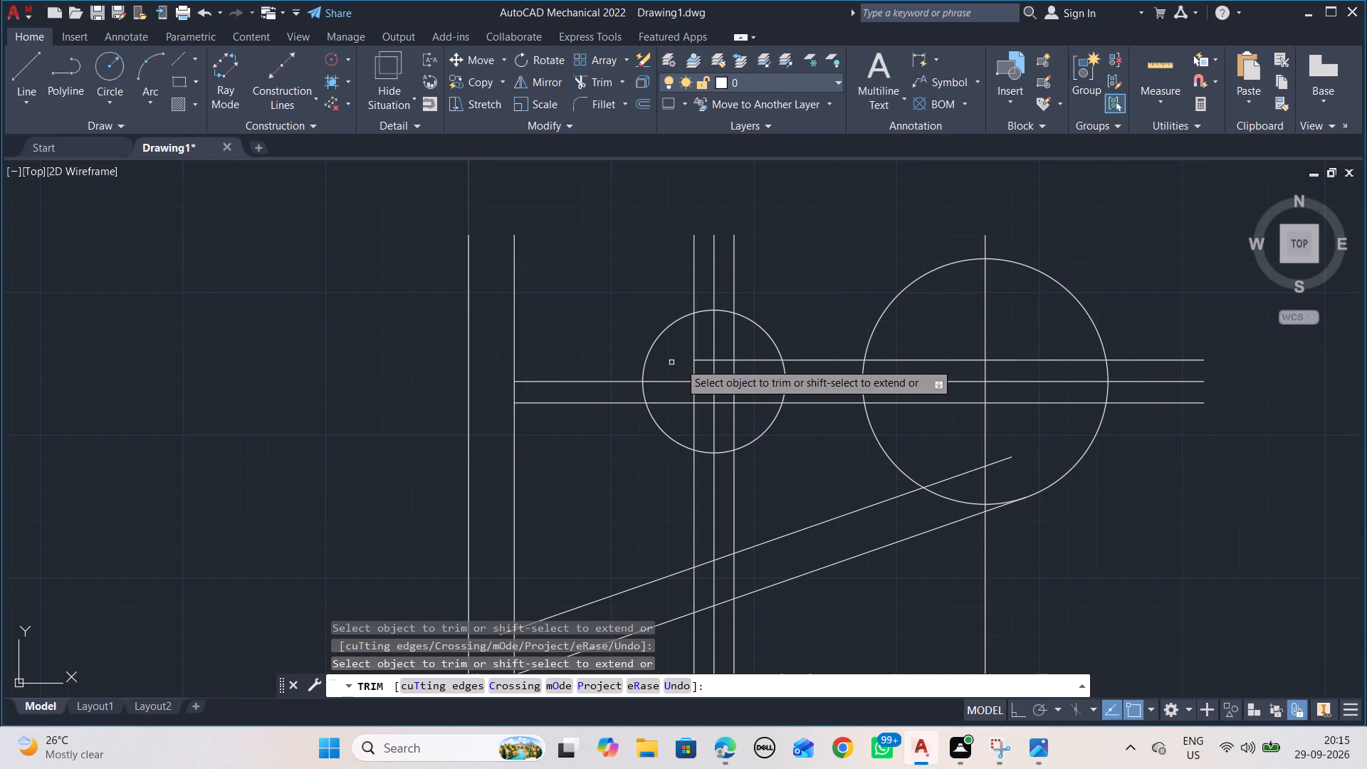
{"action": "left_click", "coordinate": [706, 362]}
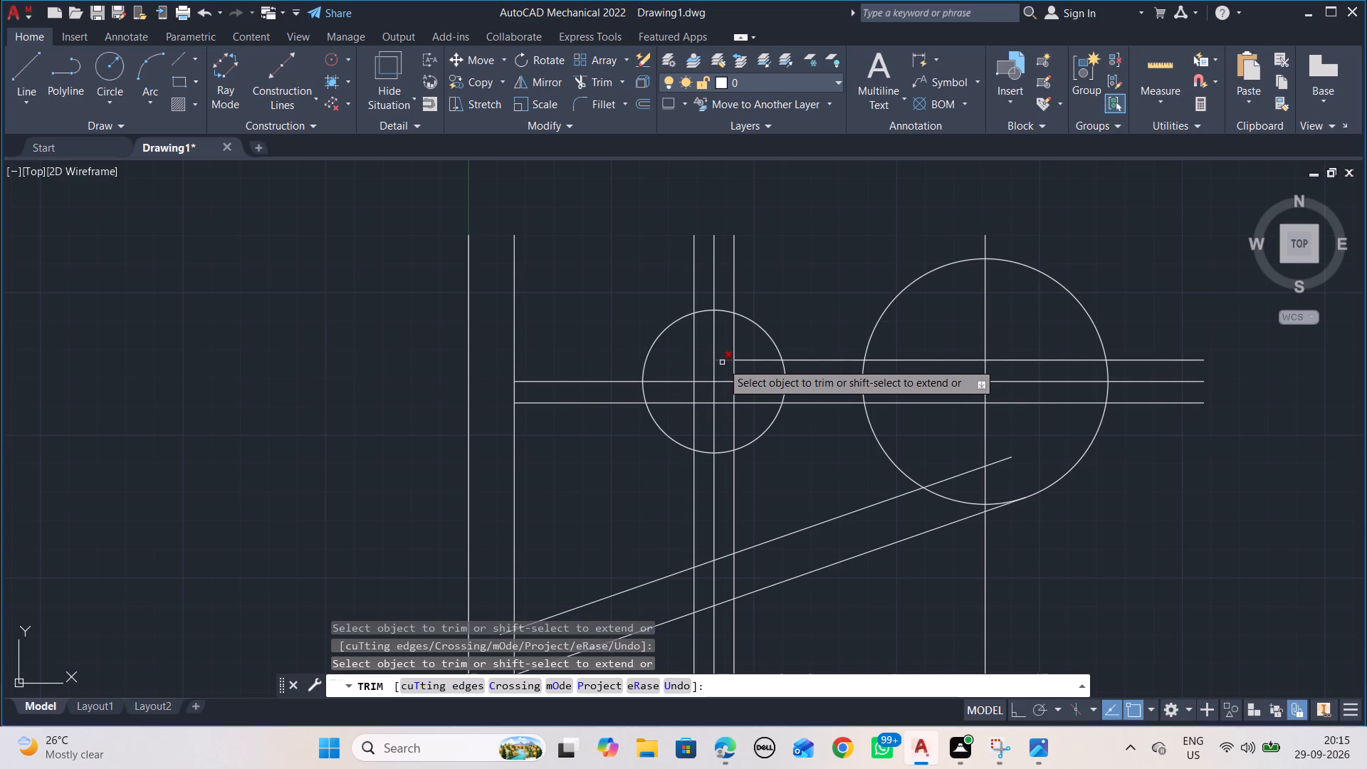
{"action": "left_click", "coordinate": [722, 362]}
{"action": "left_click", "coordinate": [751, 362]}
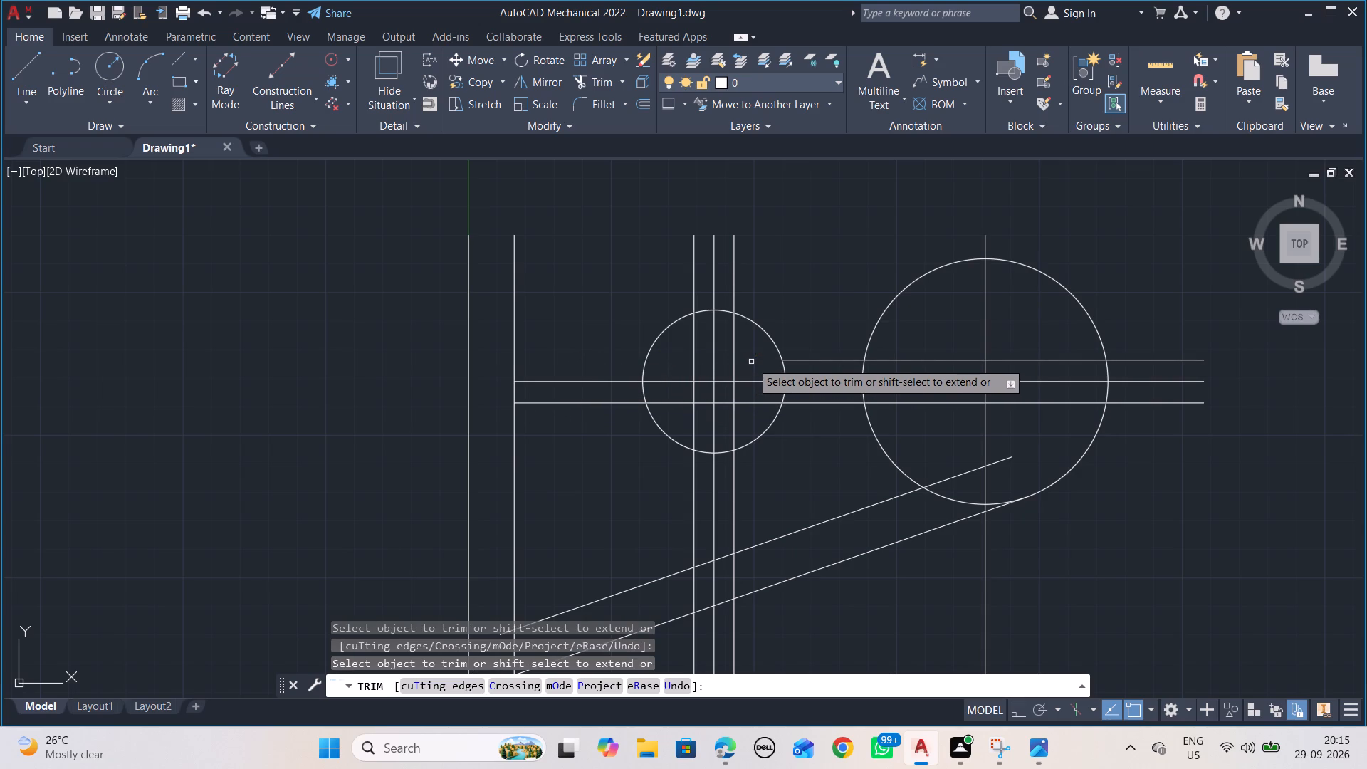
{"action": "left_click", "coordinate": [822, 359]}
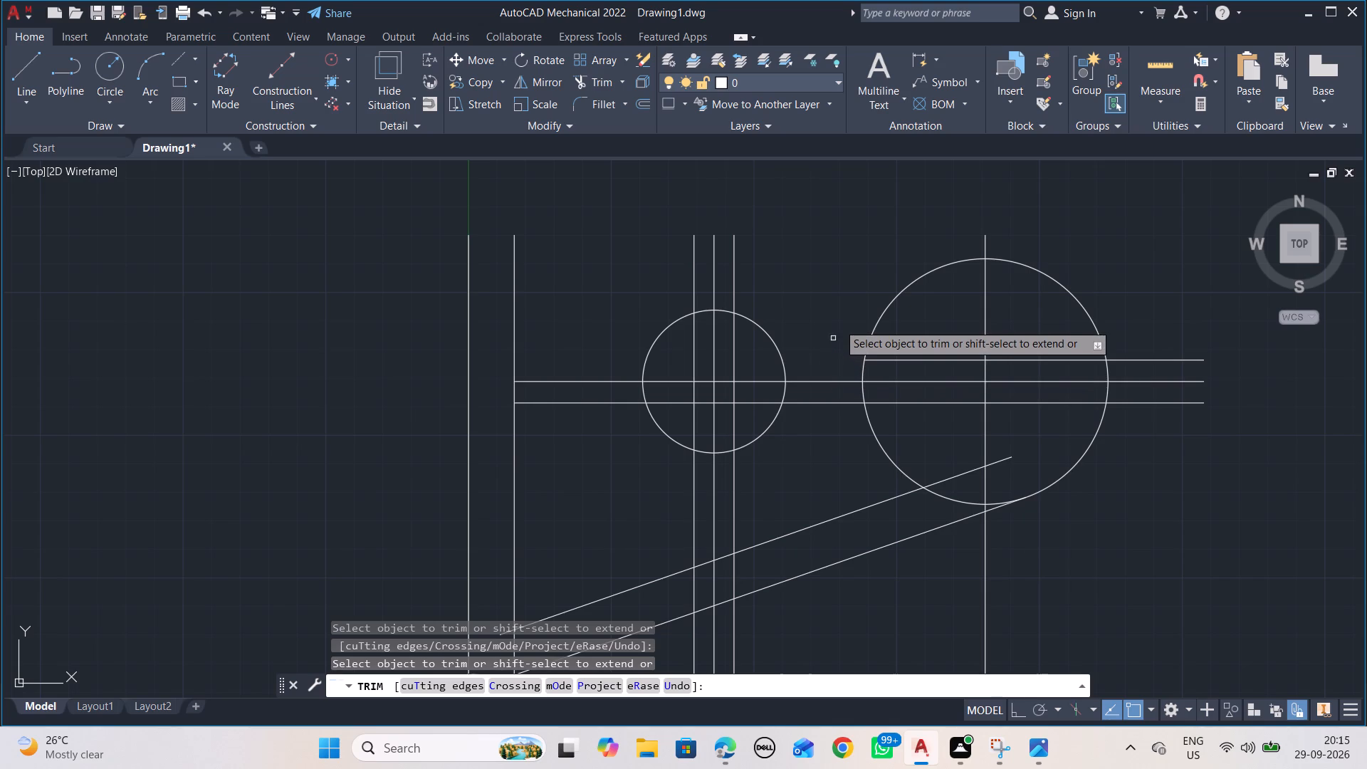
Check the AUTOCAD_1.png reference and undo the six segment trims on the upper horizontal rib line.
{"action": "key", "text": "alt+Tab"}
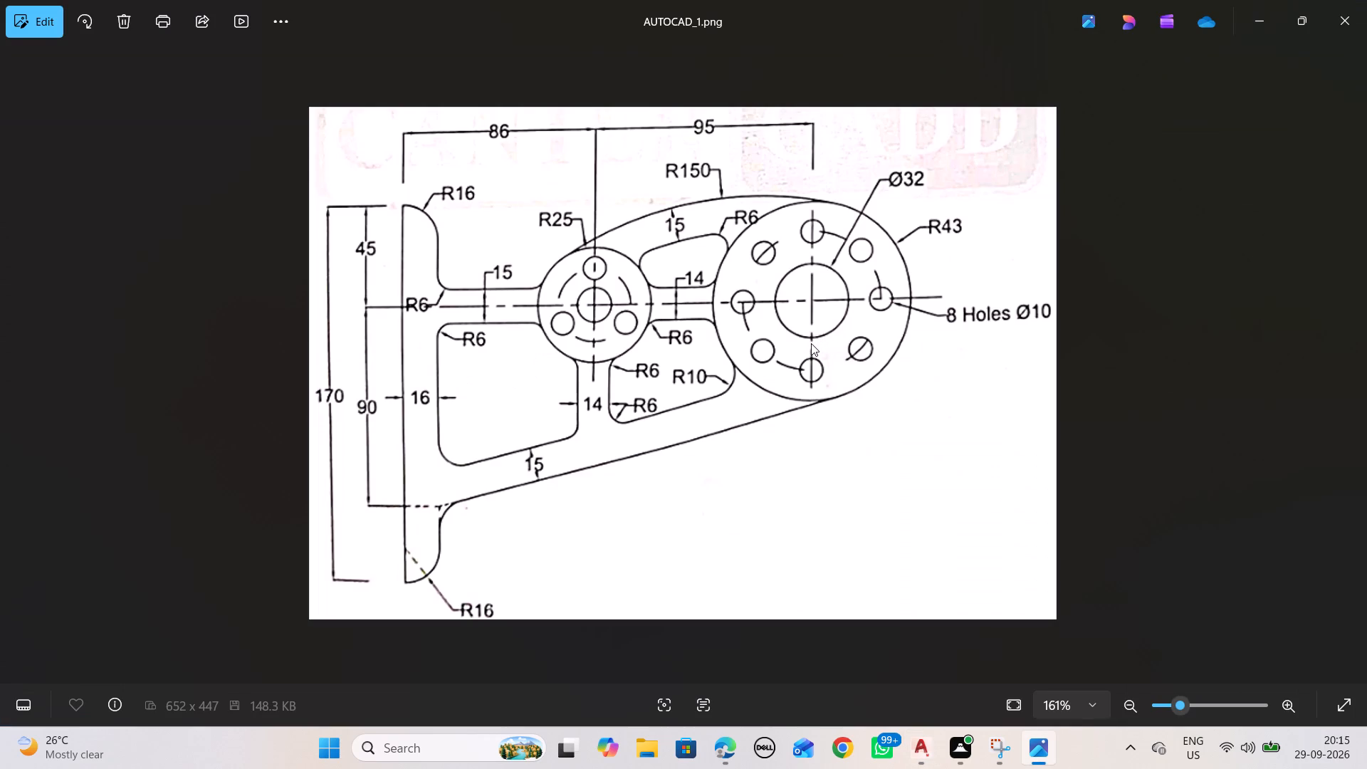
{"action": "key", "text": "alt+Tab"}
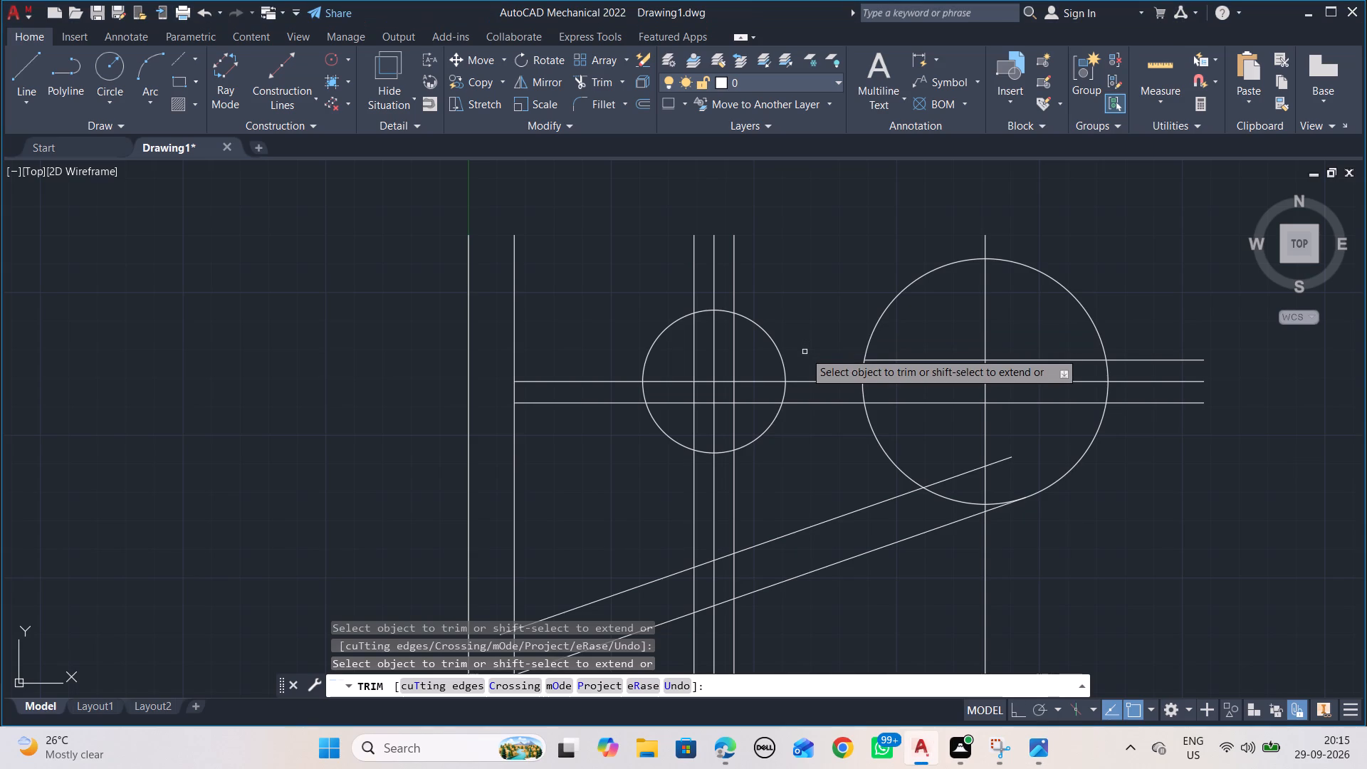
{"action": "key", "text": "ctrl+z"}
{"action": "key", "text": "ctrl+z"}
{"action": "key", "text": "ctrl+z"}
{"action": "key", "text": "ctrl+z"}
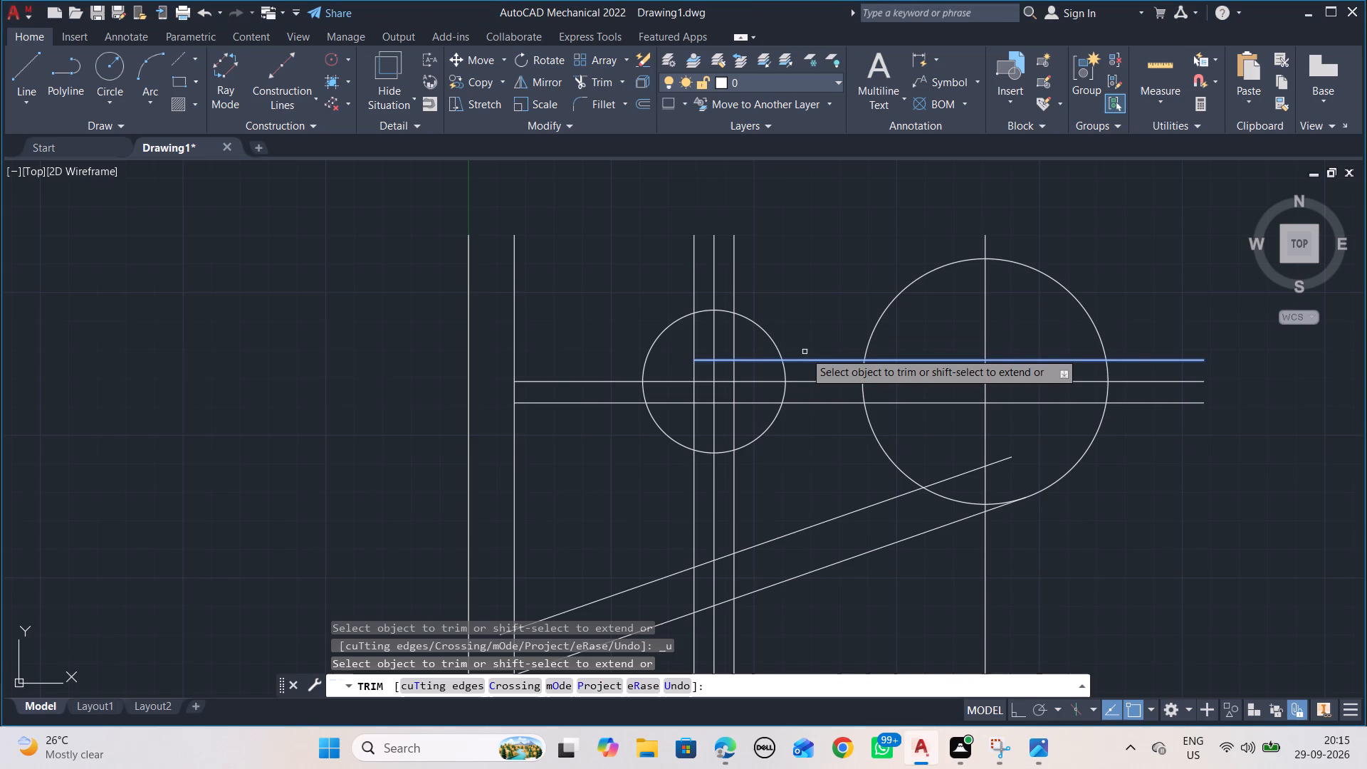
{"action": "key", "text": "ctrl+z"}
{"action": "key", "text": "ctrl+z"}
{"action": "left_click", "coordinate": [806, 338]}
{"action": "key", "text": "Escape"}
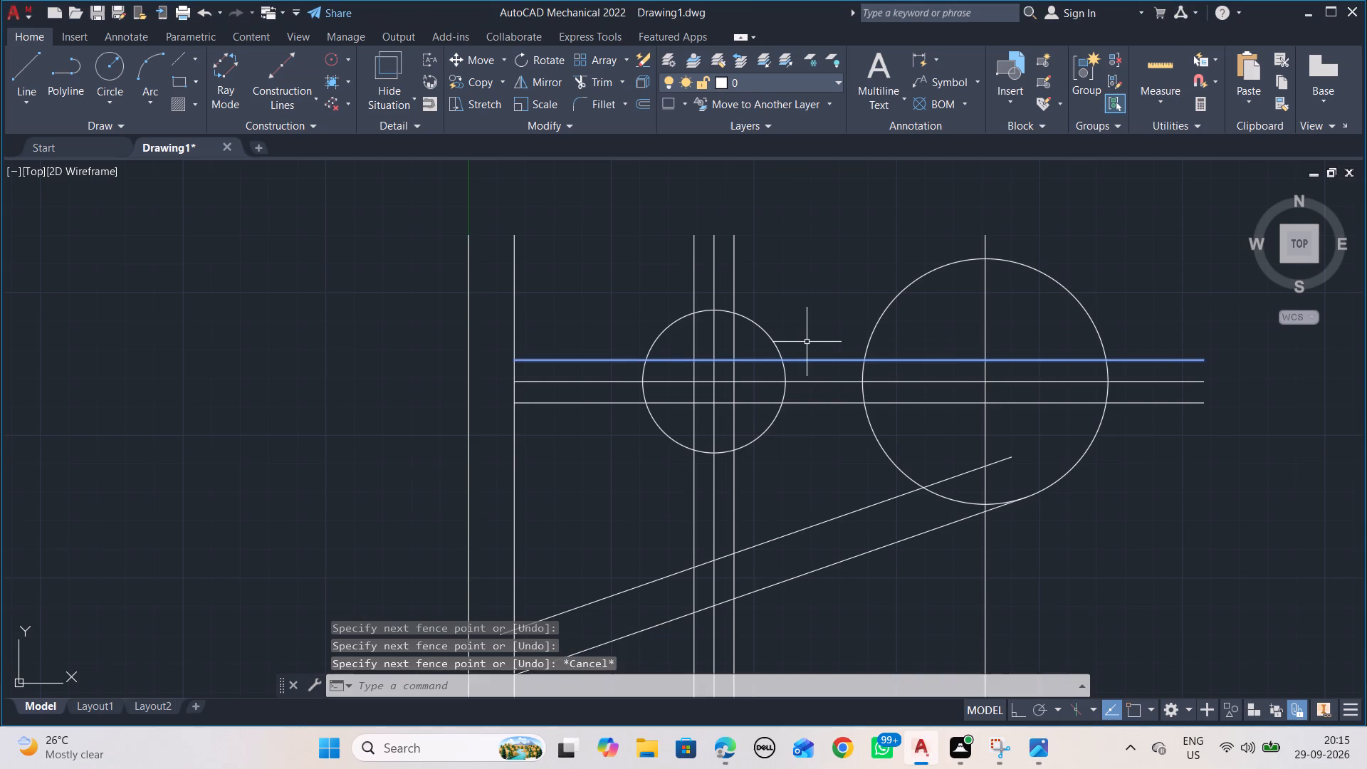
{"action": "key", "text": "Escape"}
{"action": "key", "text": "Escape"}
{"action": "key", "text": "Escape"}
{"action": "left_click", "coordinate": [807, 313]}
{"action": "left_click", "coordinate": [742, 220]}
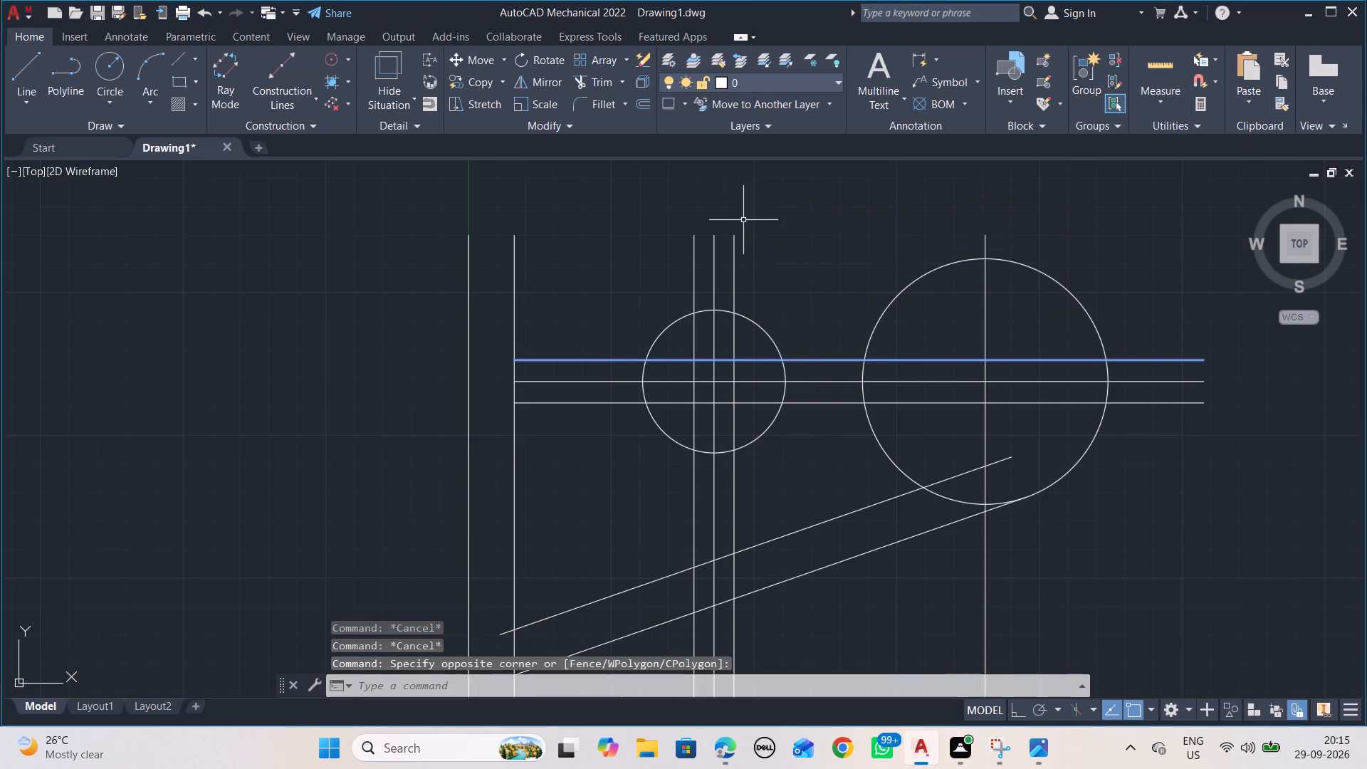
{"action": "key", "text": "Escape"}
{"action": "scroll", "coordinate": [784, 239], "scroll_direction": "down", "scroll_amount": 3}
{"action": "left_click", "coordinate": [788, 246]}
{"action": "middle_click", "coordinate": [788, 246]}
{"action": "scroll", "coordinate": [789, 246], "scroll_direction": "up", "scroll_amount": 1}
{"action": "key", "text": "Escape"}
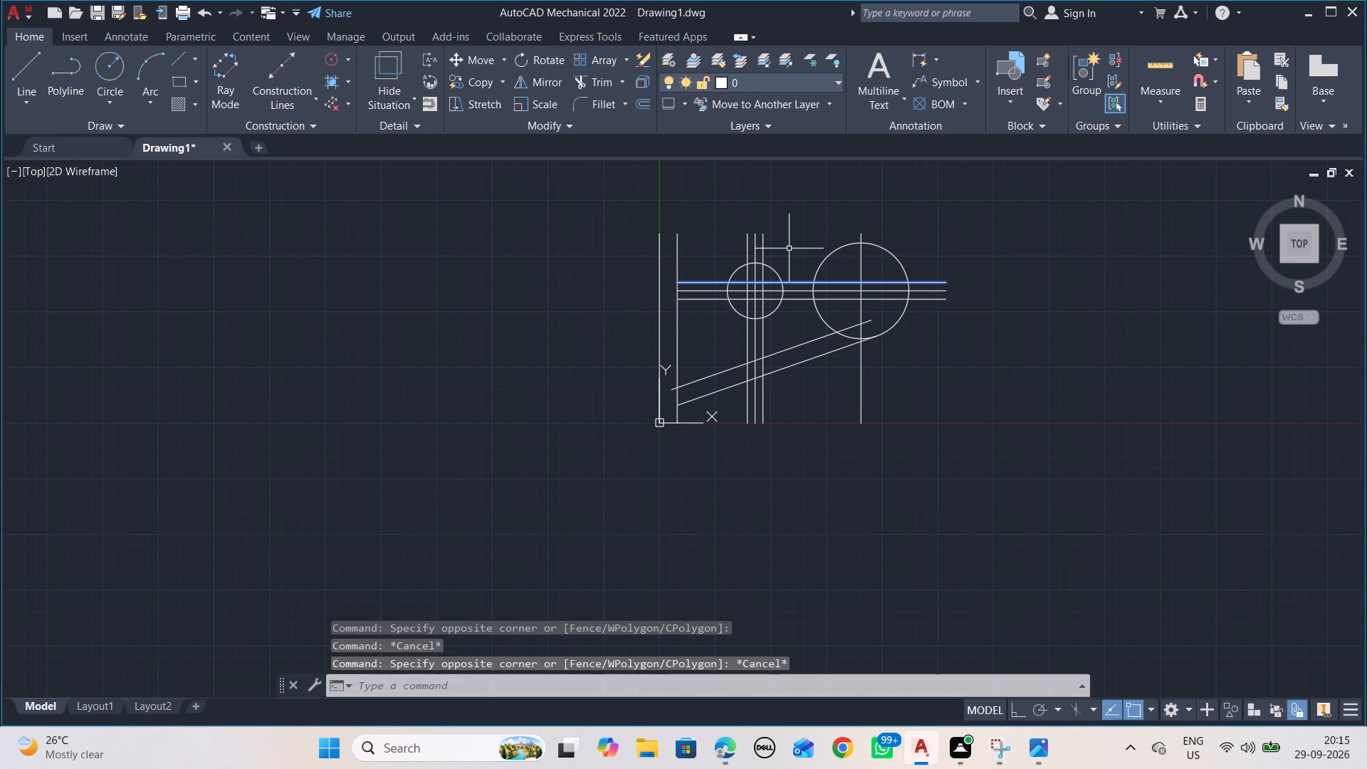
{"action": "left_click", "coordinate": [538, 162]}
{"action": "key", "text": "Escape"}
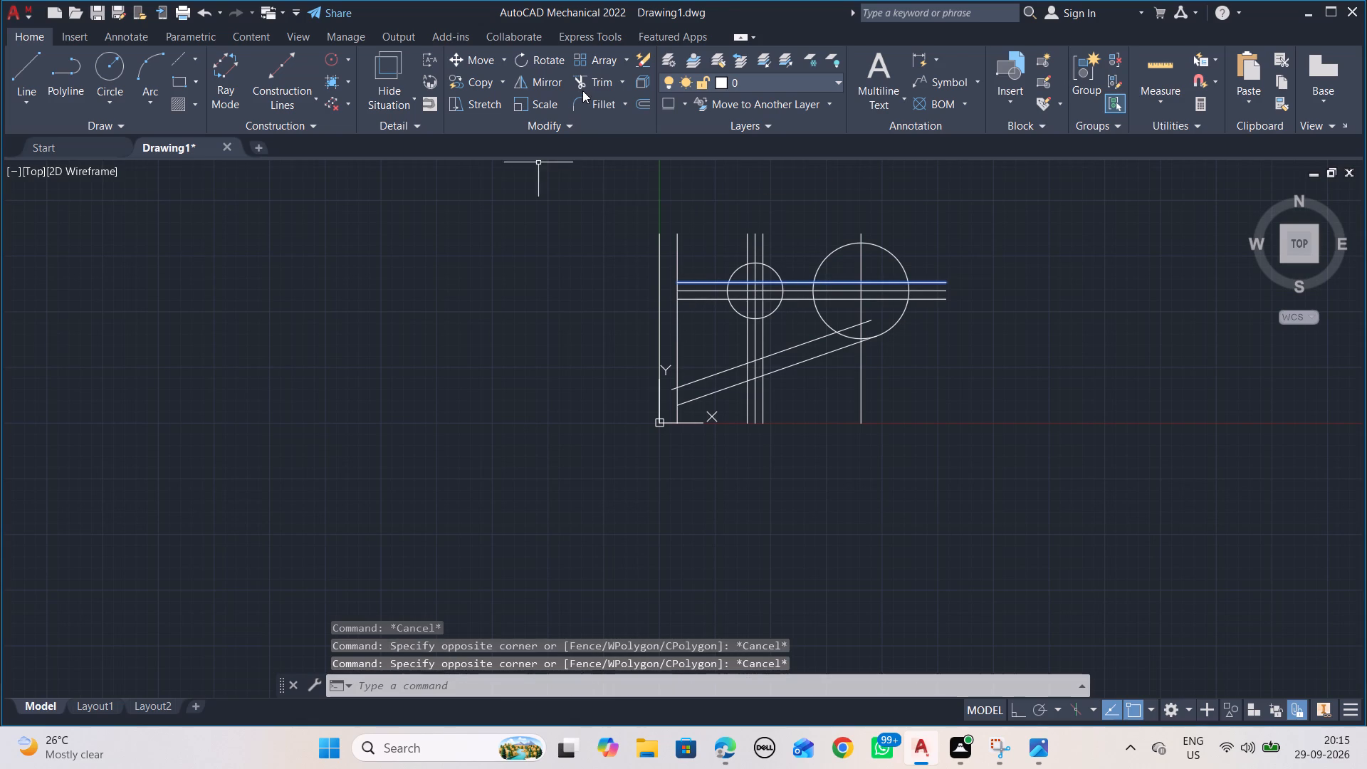
Trim the upper horizontal rib line between the two hub circles and, inside the small hub circle, up to the nearer-flange vertical rib line.
{"action": "left_click", "coordinate": [582, 90]}
{"action": "scroll", "coordinate": [746, 268], "scroll_direction": "up", "scroll_amount": 3}
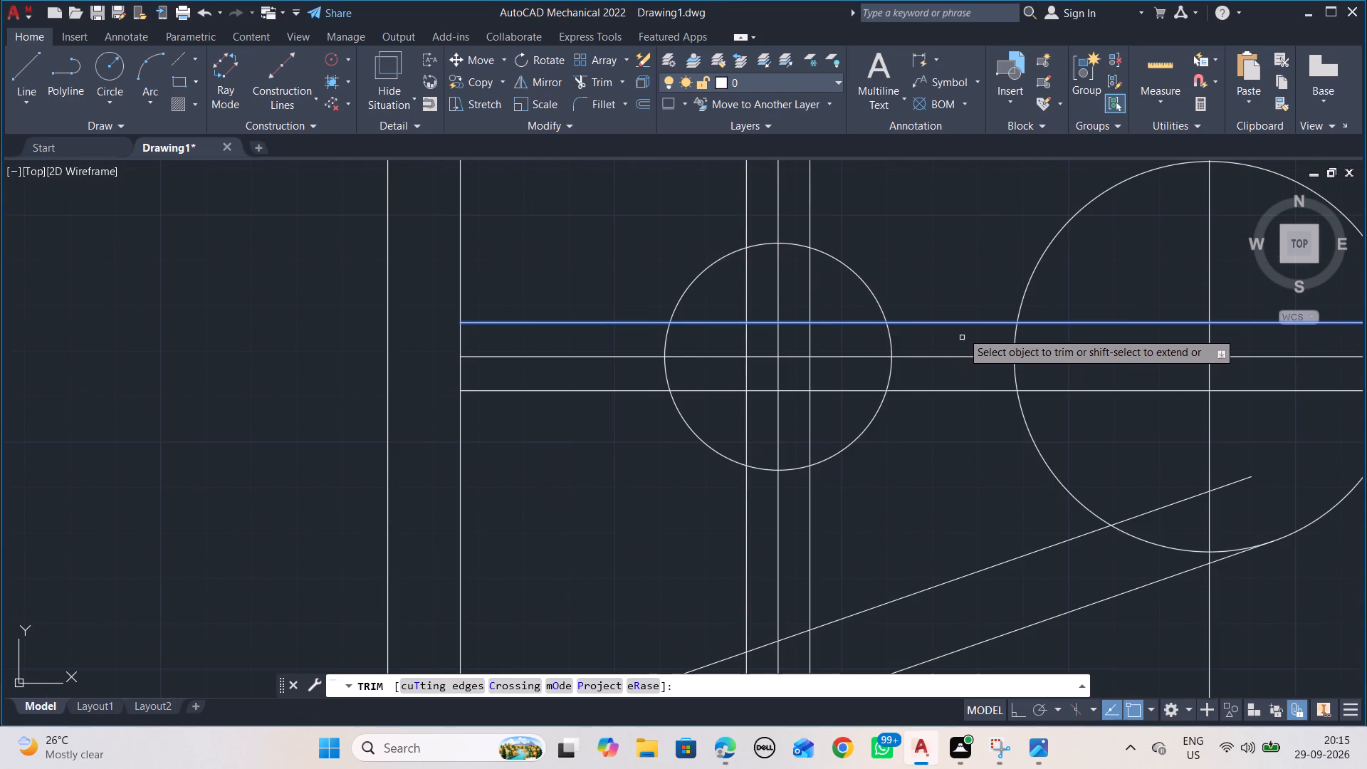
{"action": "left_click_drag", "start_coordinate": [953, 314], "coordinate": [948, 330]}
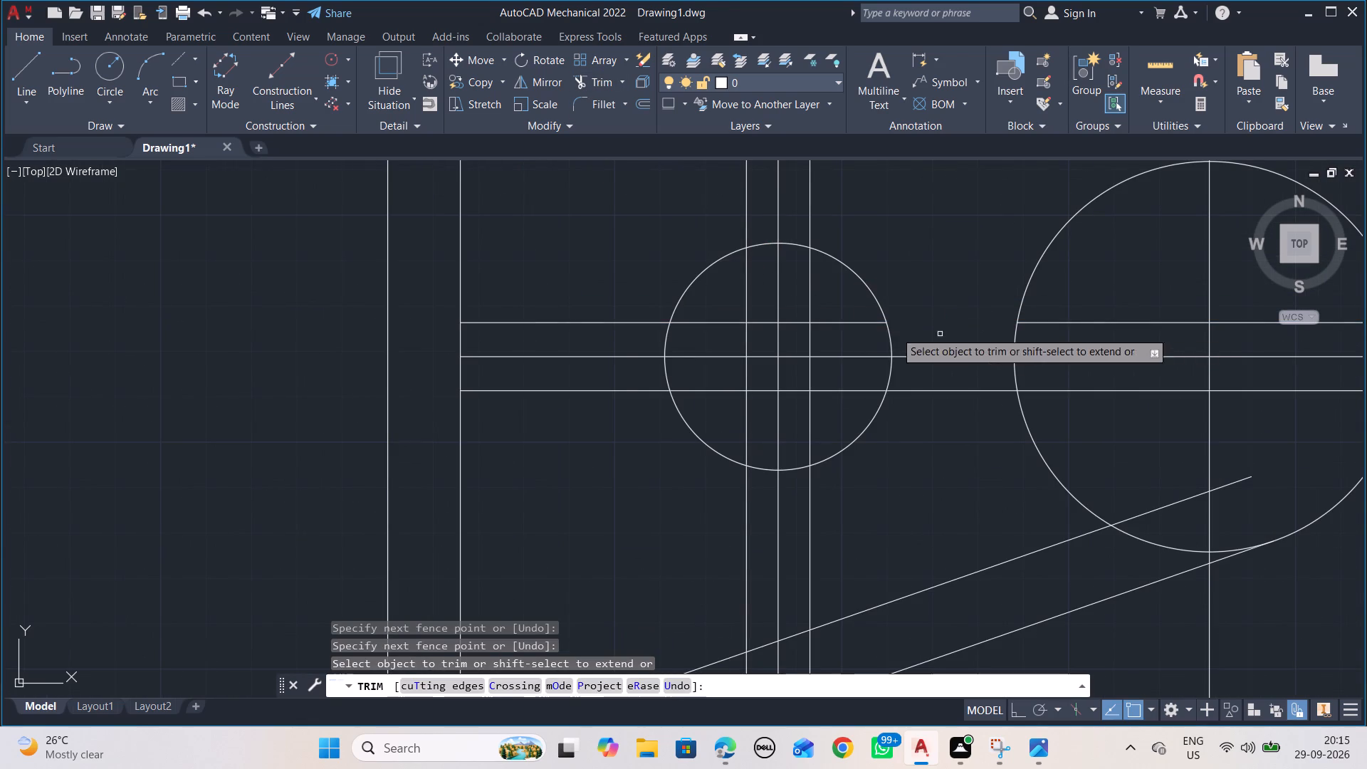
{"action": "left_click_drag", "start_coordinate": [834, 300], "coordinate": [829, 325]}
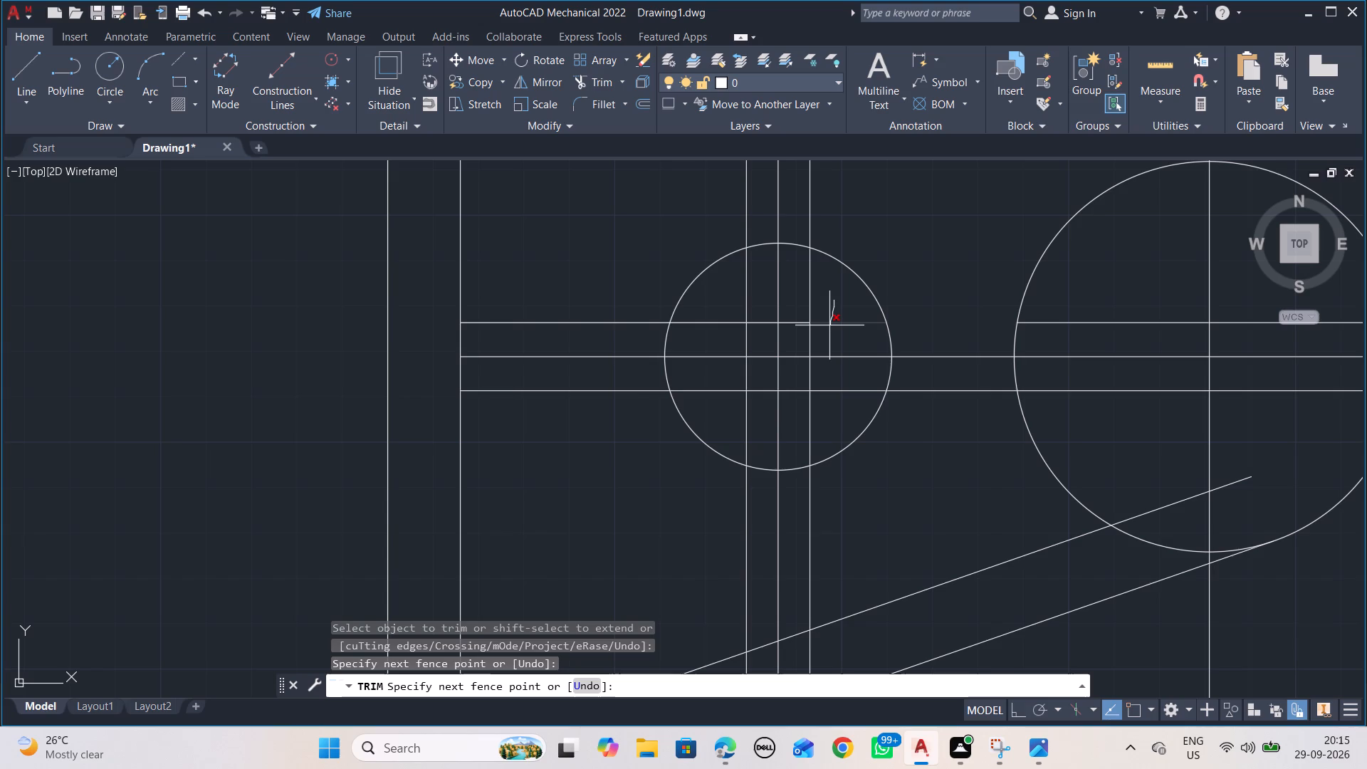
{"action": "left_click_drag", "start_coordinate": [829, 325], "coordinate": [822, 322]}
{"action": "left_click_drag", "start_coordinate": [790, 309], "coordinate": [792, 329]}
{"action": "left_click_drag", "start_coordinate": [763, 301], "coordinate": [768, 330]}
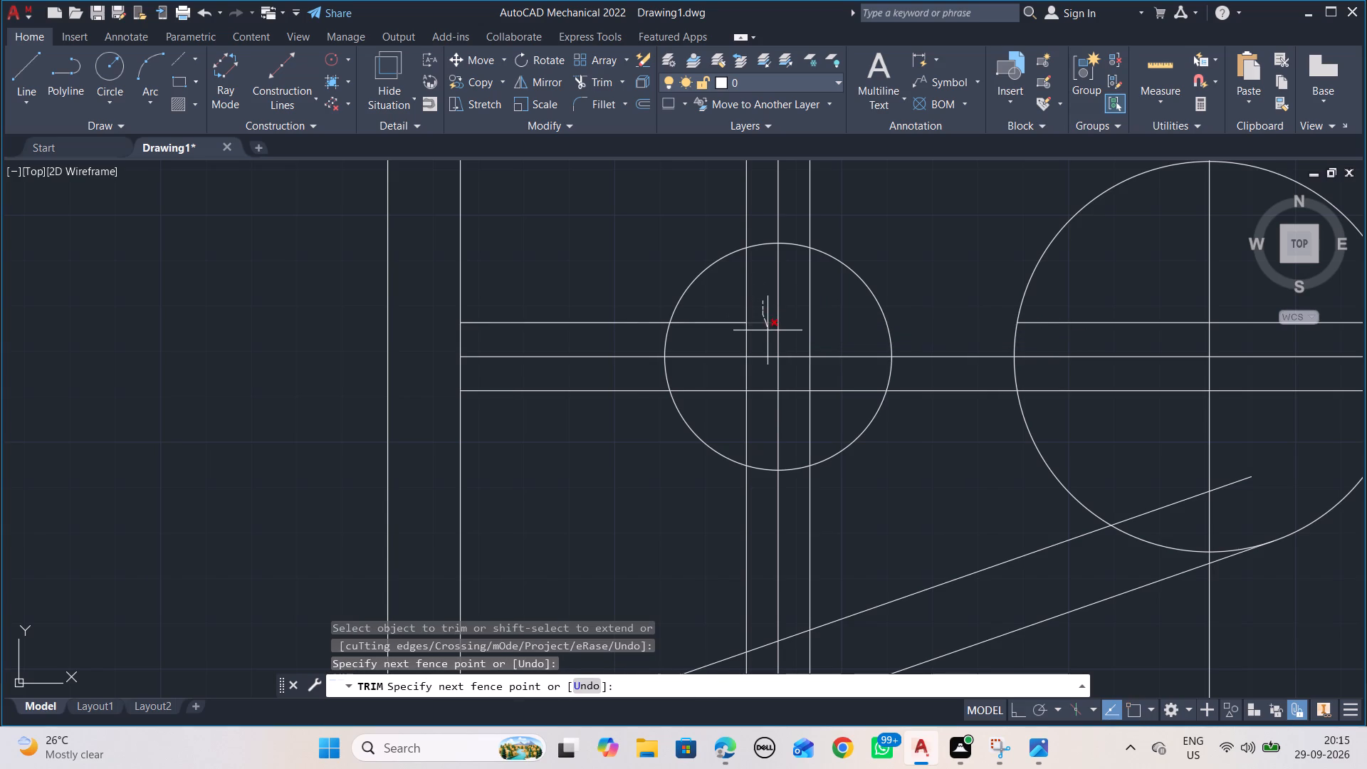
{"action": "left_click_drag", "start_coordinate": [768, 330], "coordinate": [768, 331]}
{"action": "key", "text": "alt+Tab"}
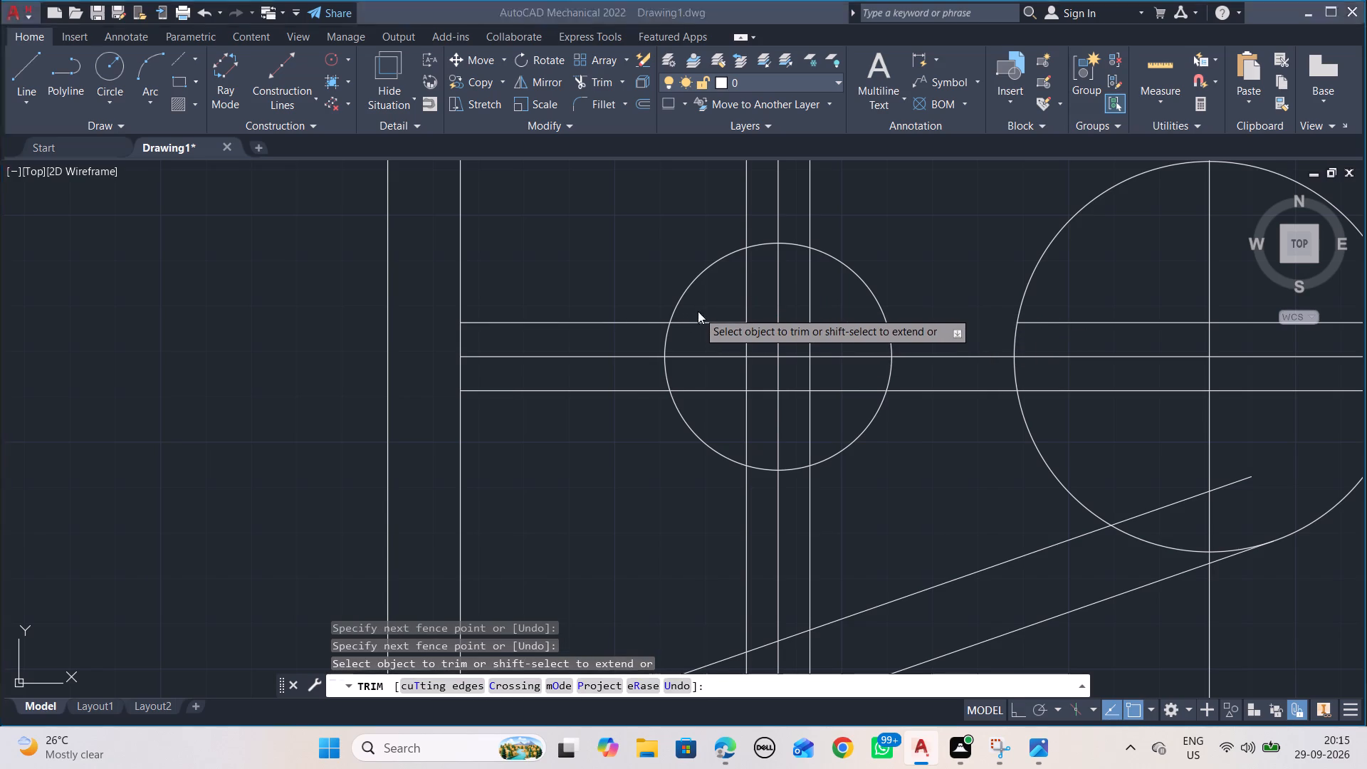
{"action": "key", "text": "alt+Tab"}
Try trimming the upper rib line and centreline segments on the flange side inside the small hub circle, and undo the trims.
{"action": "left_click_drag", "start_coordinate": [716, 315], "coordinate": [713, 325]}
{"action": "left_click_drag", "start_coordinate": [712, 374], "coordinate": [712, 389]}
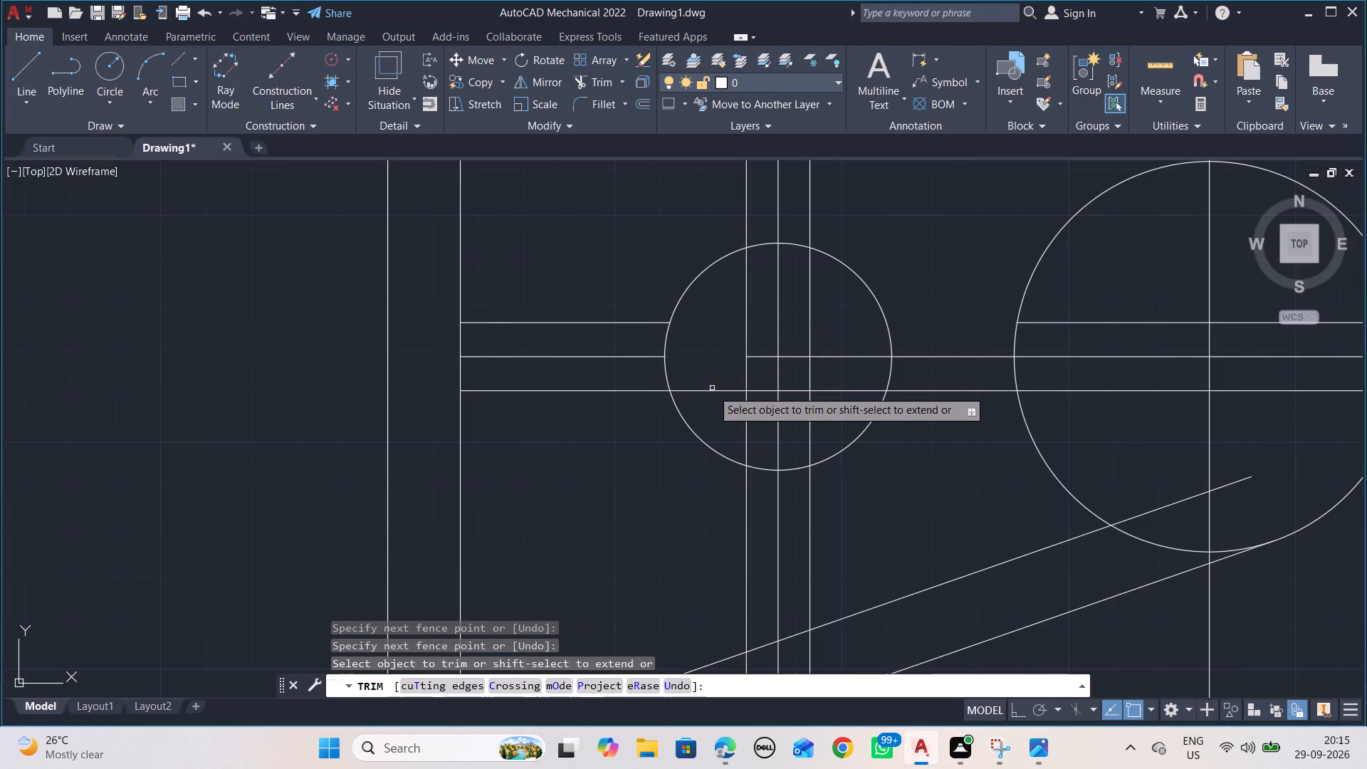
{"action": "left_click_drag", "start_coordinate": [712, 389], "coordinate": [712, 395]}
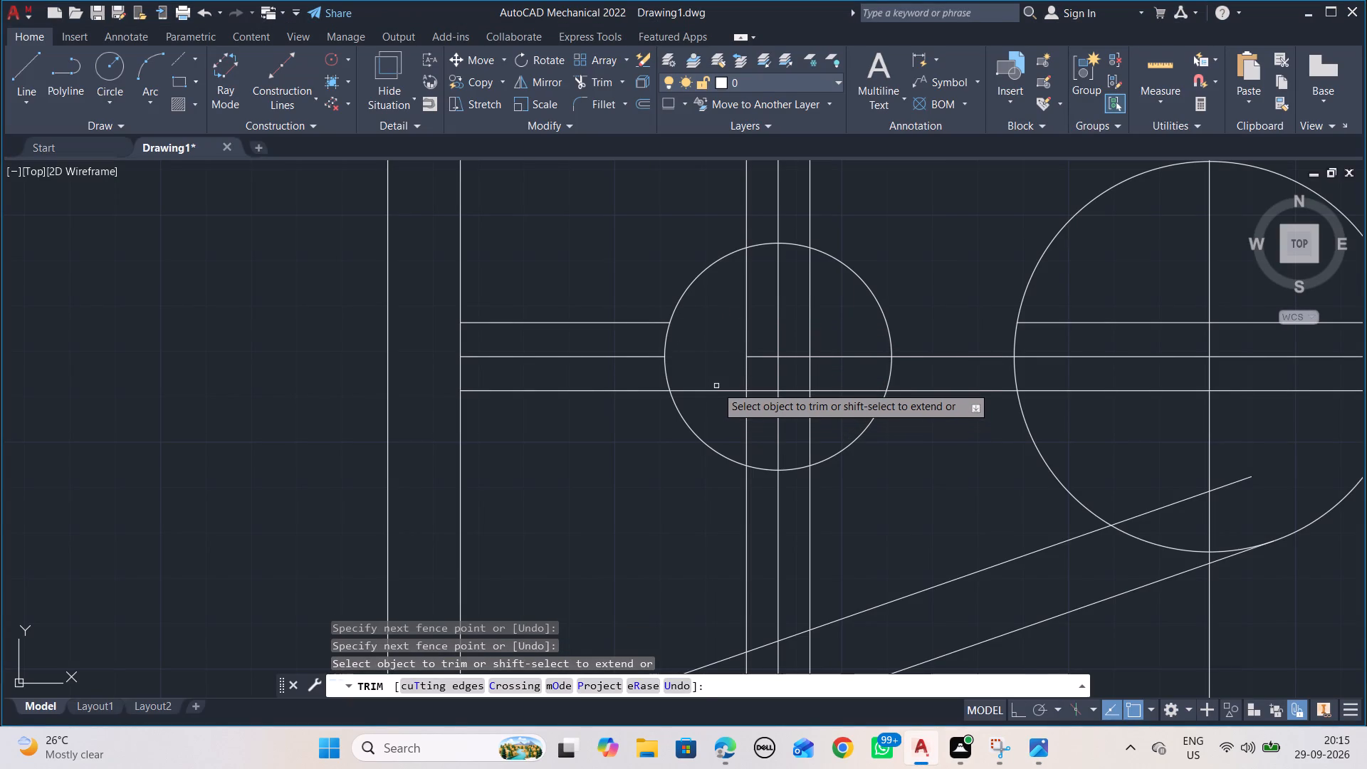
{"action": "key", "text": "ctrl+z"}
Trim the lower horizontal rib line and the remaining flange-side piece of the upper rib line inside the small hub circle.
{"action": "left_click_drag", "start_coordinate": [715, 377], "coordinate": [719, 402]}
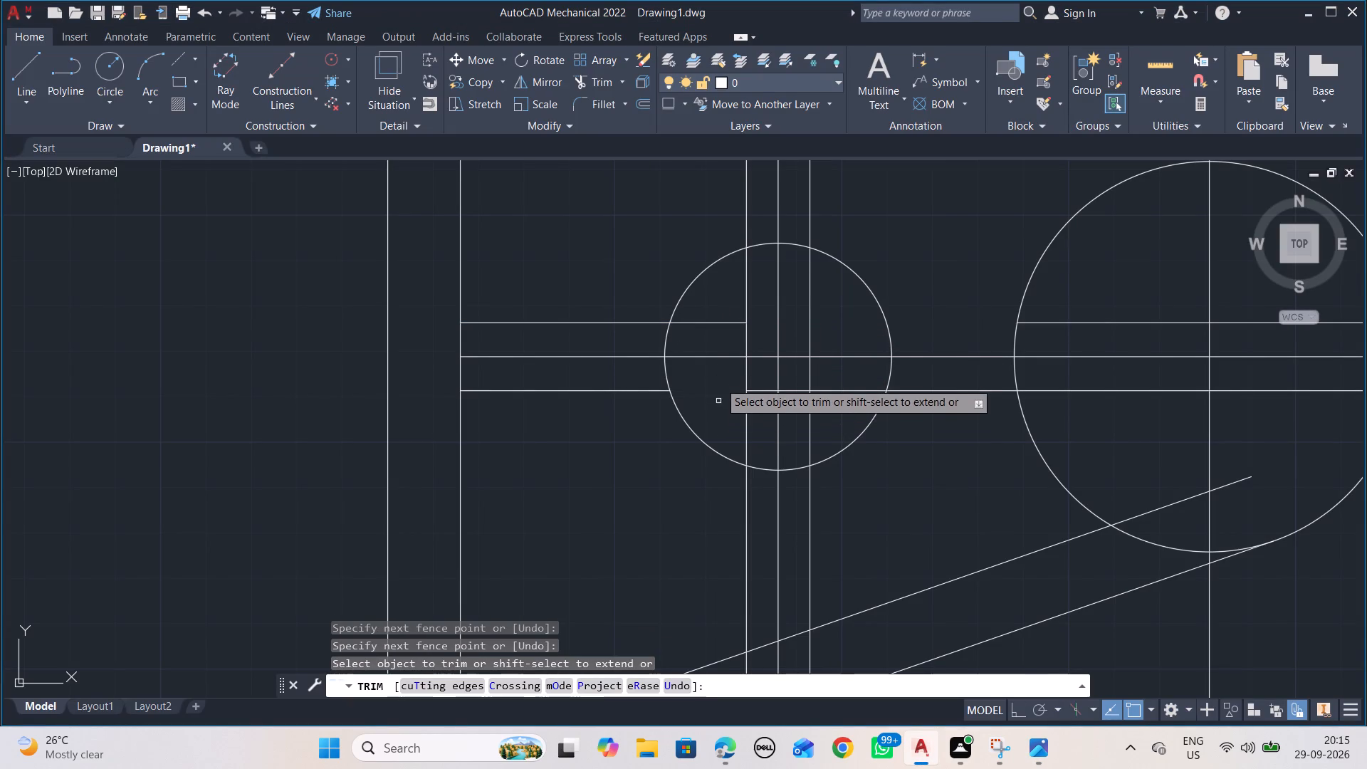
{"action": "left_click_drag", "start_coordinate": [714, 315], "coordinate": [720, 335]}
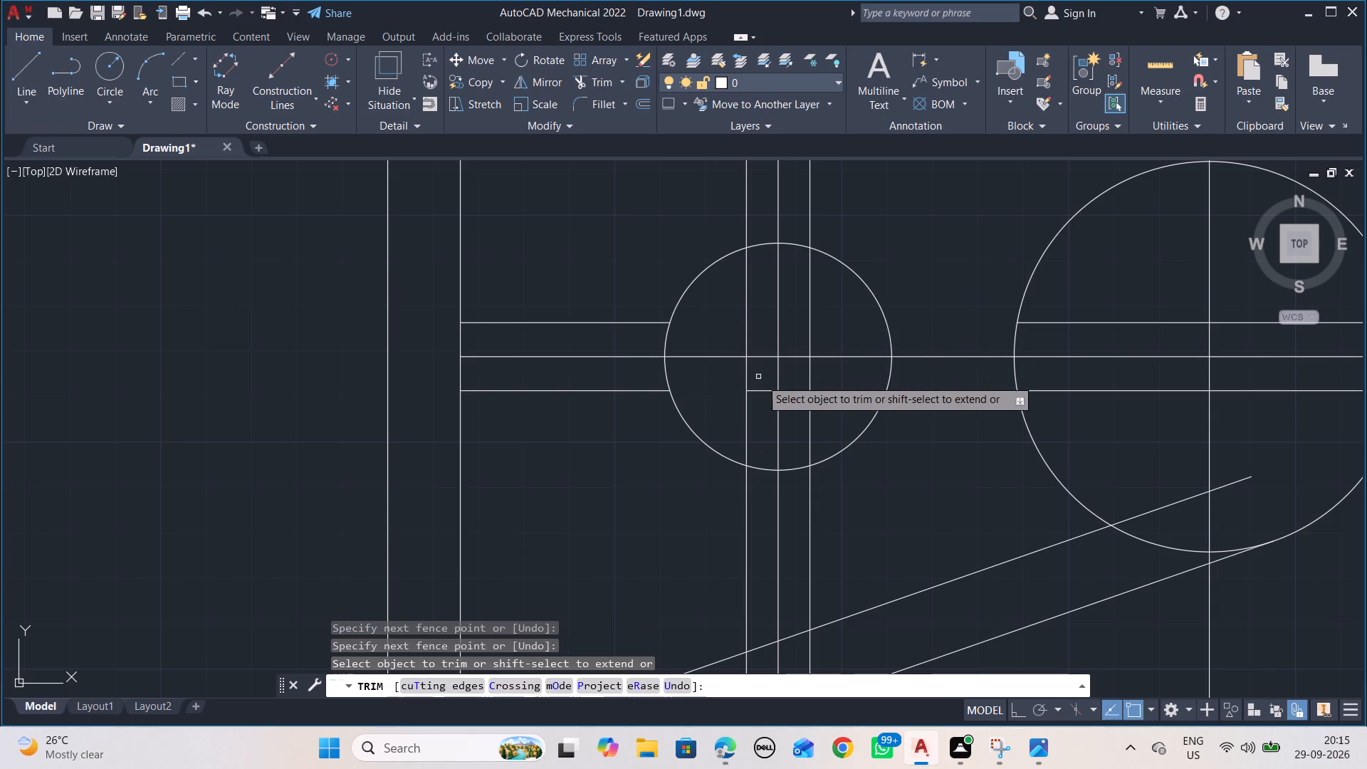
{"action": "left_click_drag", "start_coordinate": [763, 384], "coordinate": [763, 402]}
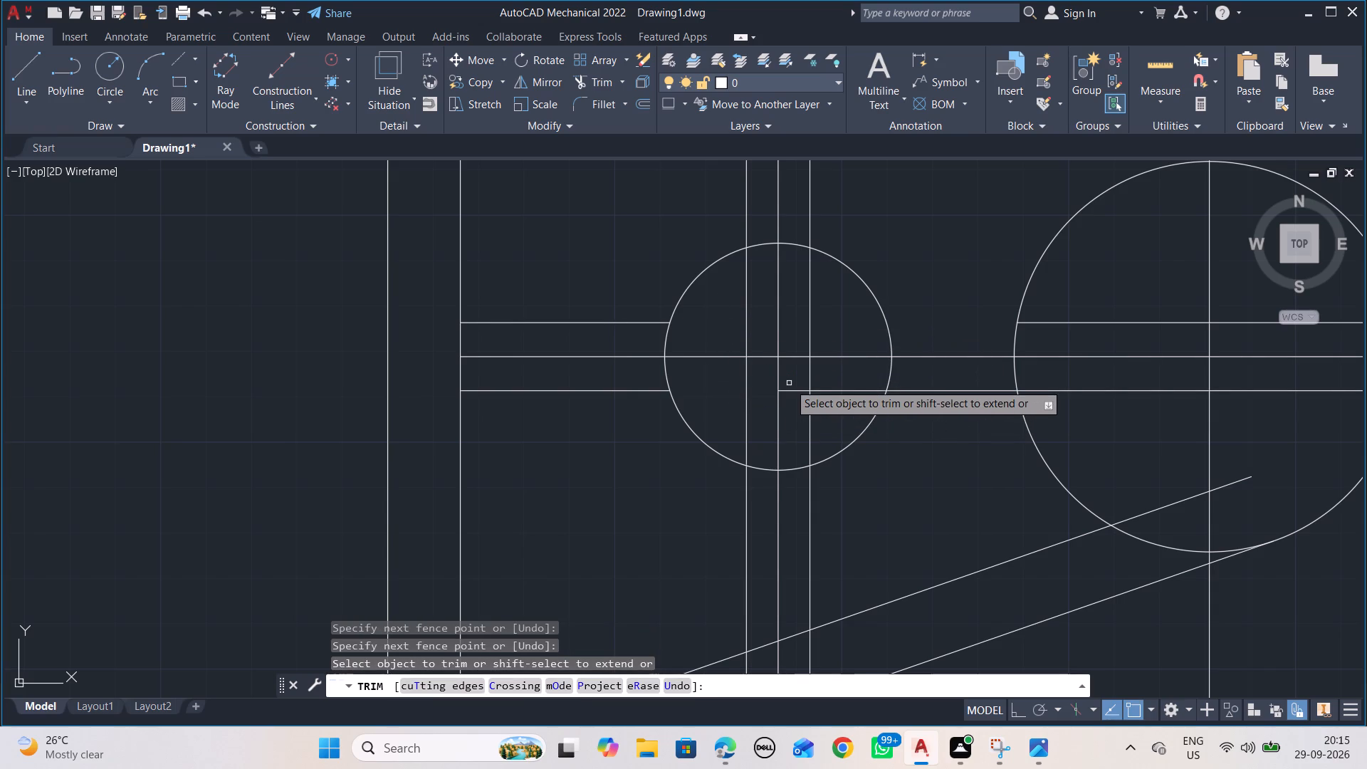
{"action": "left_click_drag", "start_coordinate": [789, 384], "coordinate": [784, 405]}
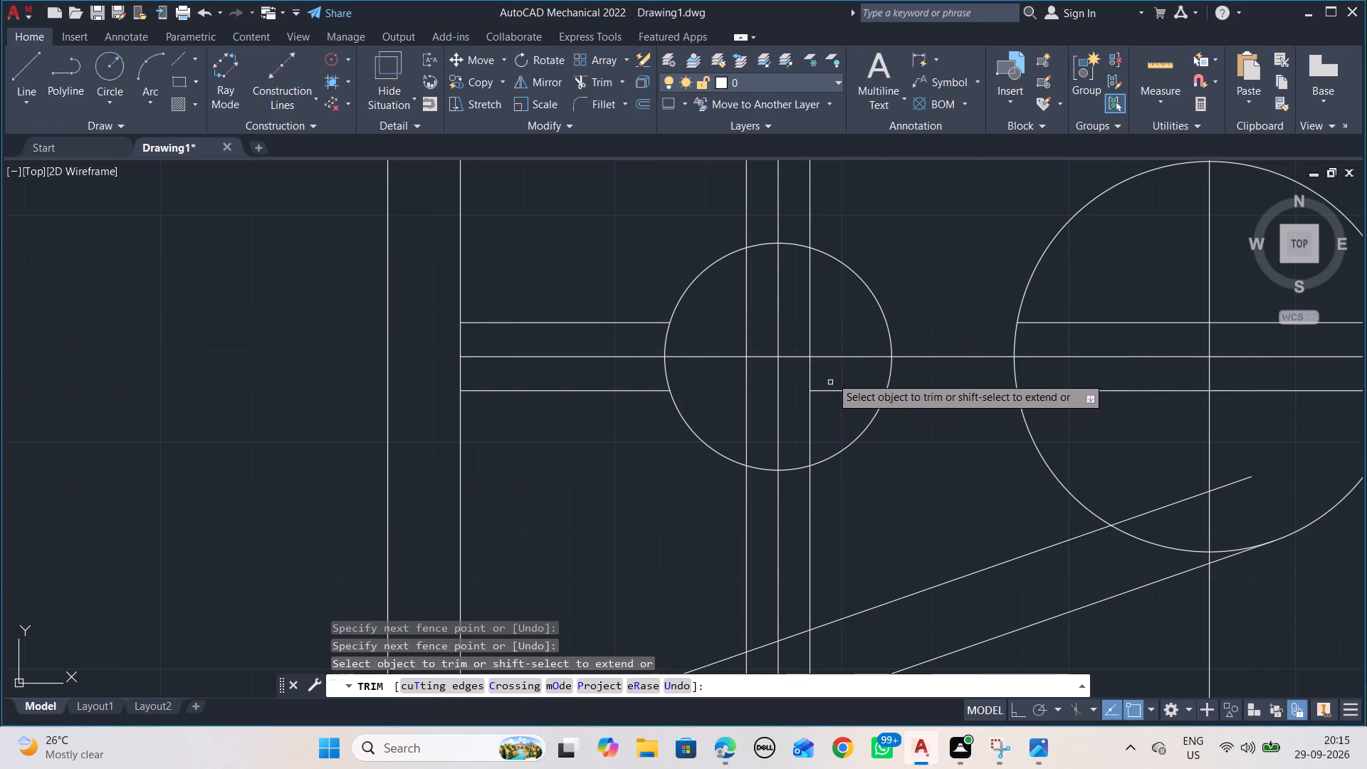
{"action": "left_click_drag", "start_coordinate": [831, 377], "coordinate": [810, 378]}
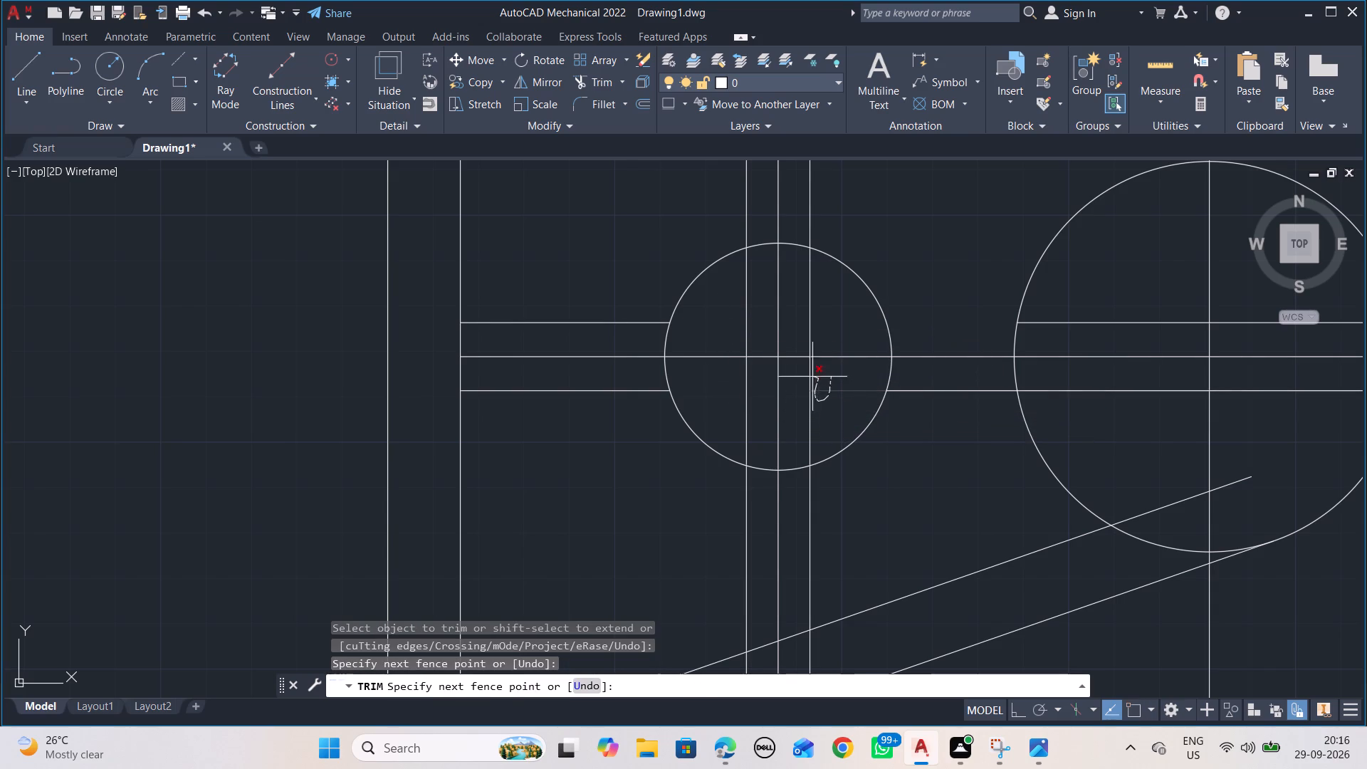
Trim both outer vertical rib lines inside the small hub circle, above and below the horizontal centreline.
{"action": "left_click_drag", "start_coordinate": [810, 378], "coordinate": [813, 413]}
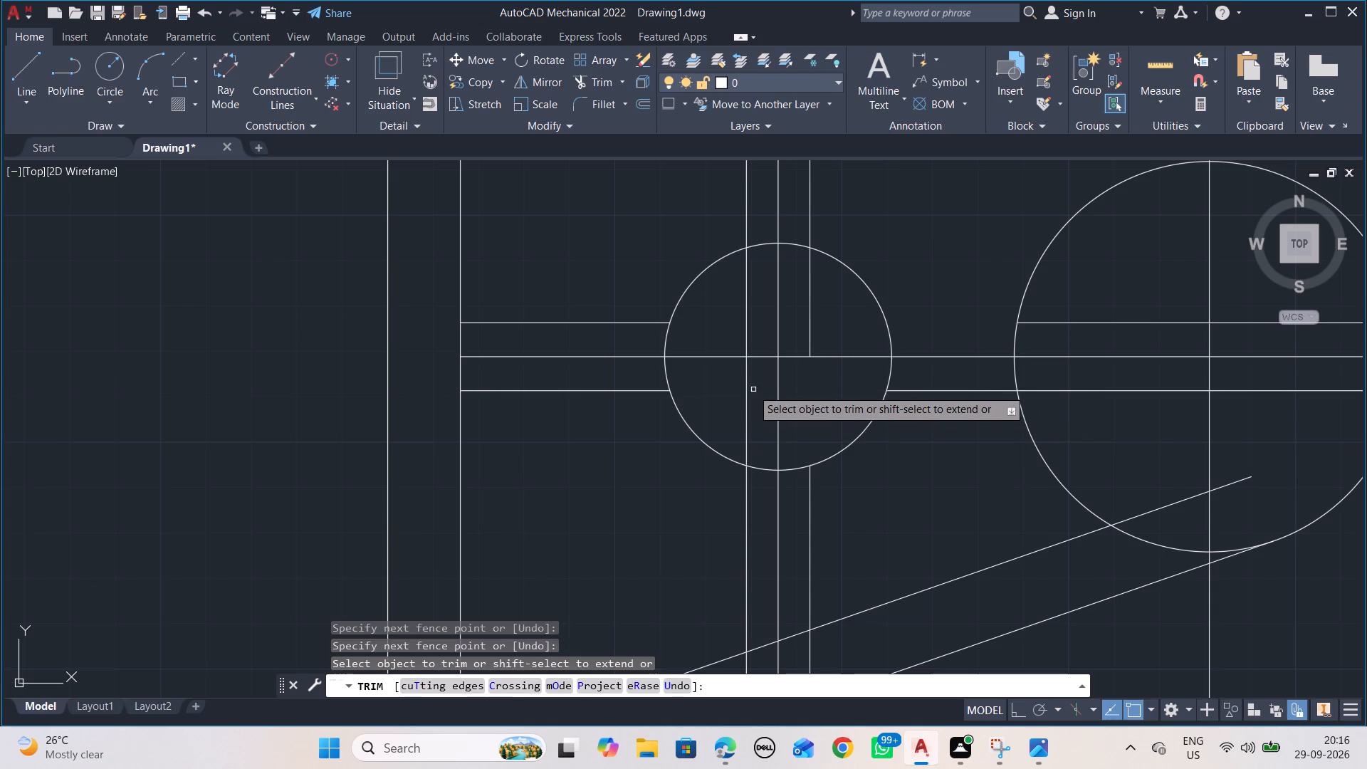
{"action": "left_click_drag", "start_coordinate": [752, 389], "coordinate": [735, 395]}
{"action": "left_click_drag", "start_coordinate": [718, 333], "coordinate": [743, 331]}
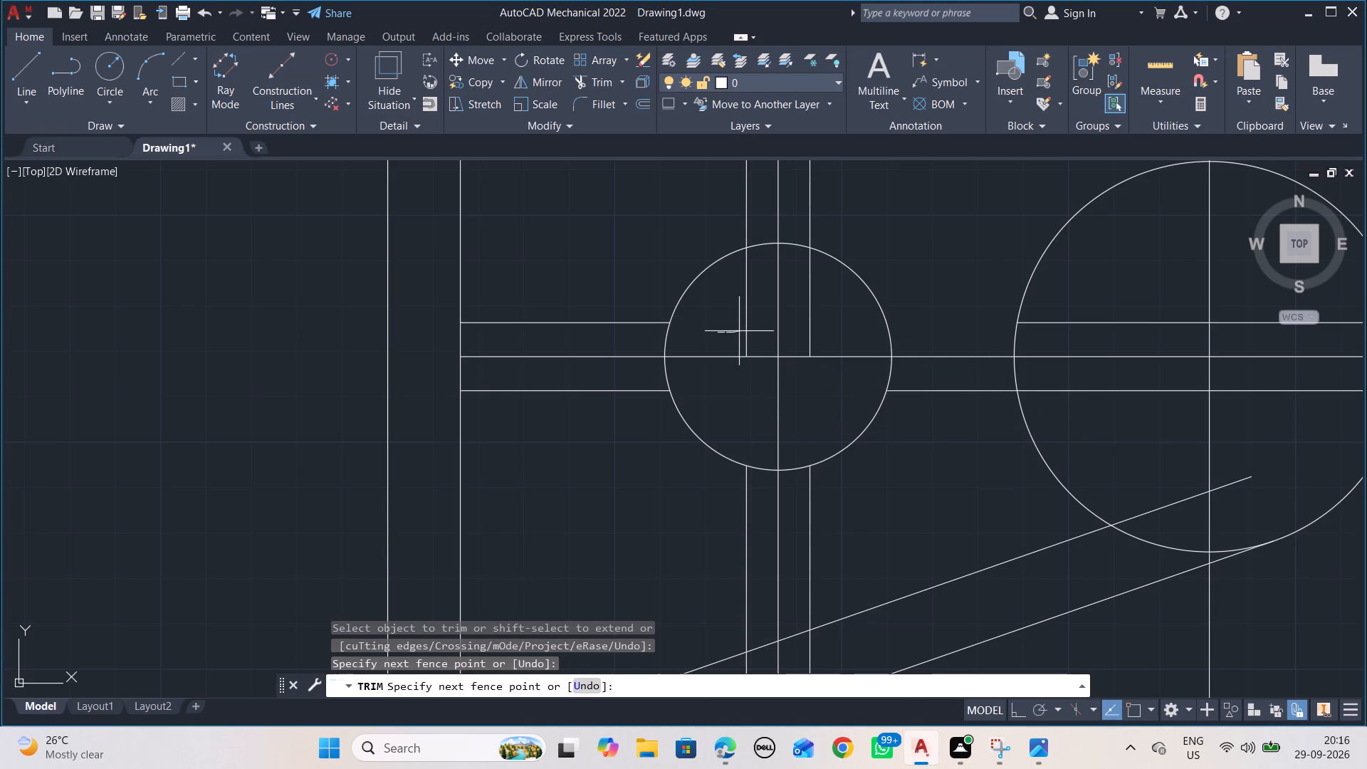
{"action": "left_click_drag", "start_coordinate": [743, 331], "coordinate": [751, 332]}
{"action": "left_click_drag", "start_coordinate": [824, 330], "coordinate": [820, 330]}
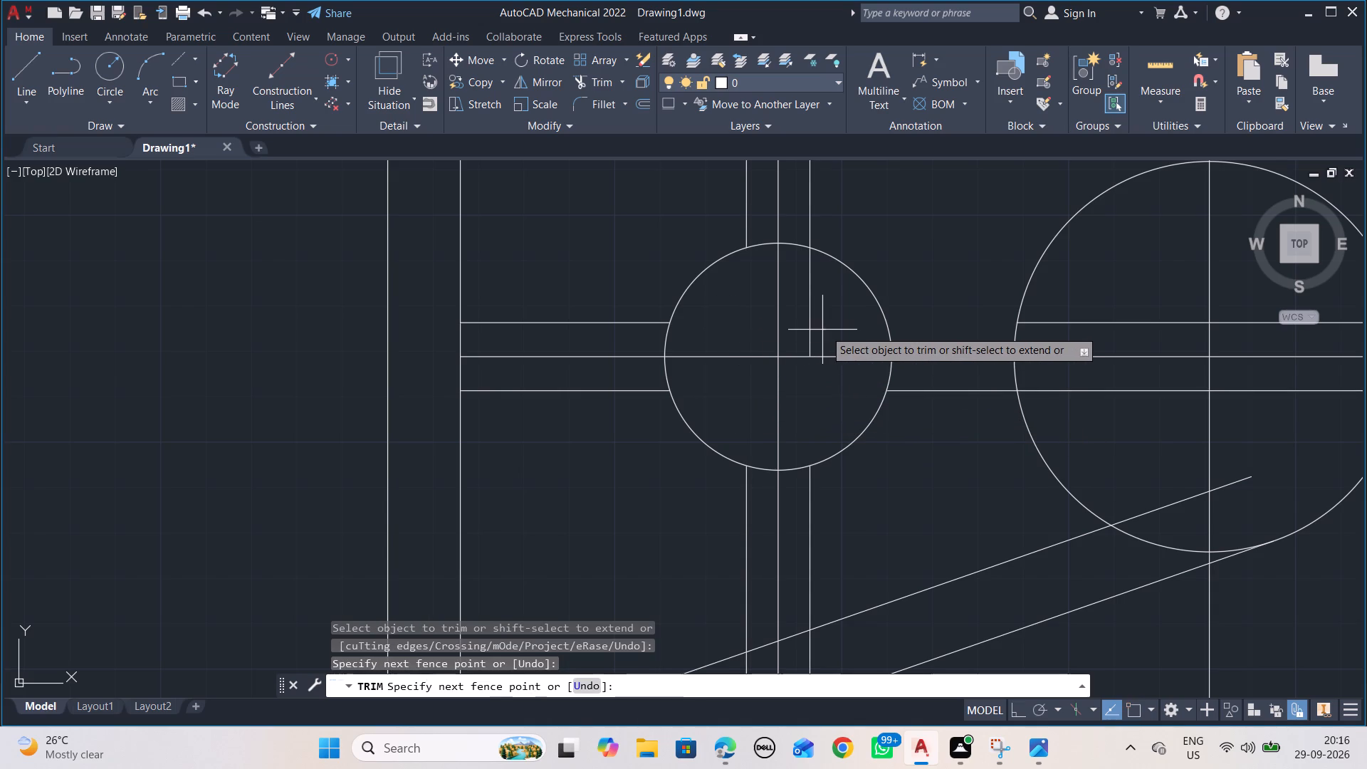
{"action": "left_click_drag", "start_coordinate": [820, 330], "coordinate": [807, 324]}
{"action": "scroll", "coordinate": [813, 325], "scroll_direction": "down", "scroll_amount": 2}
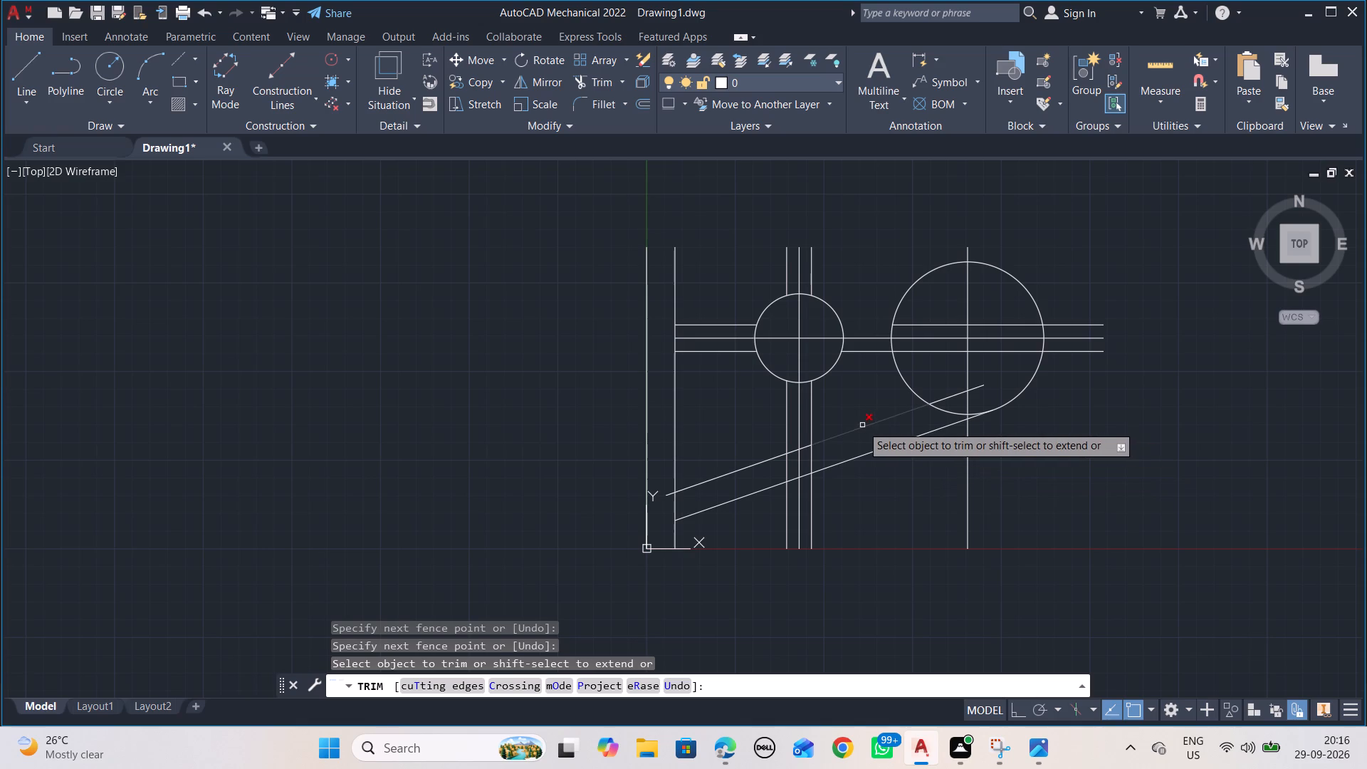
Compare the drawing with the AUTOCAD_1.png reference, examining the ribs, hubs and flange junctions.
{"action": "key", "text": "alt+Tab"}
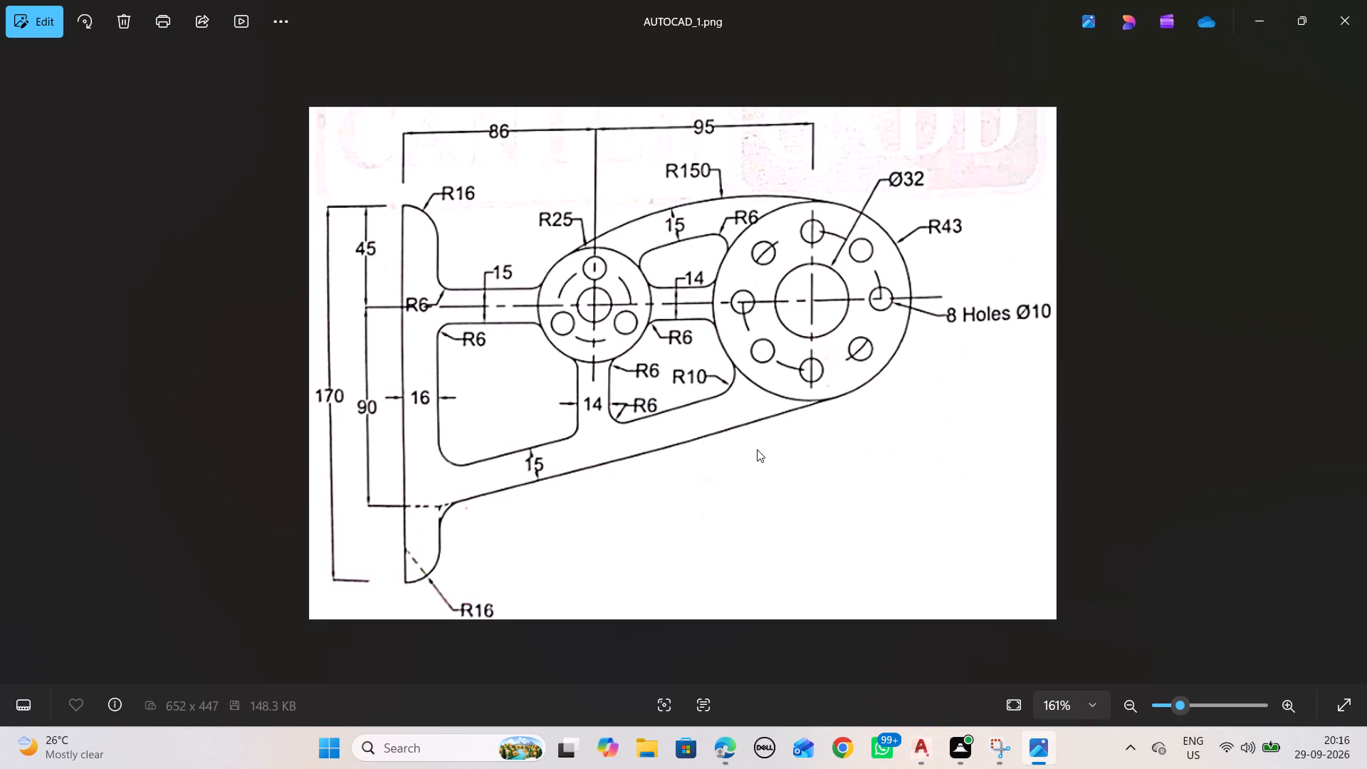
{"action": "key", "text": "alt+Tab"}
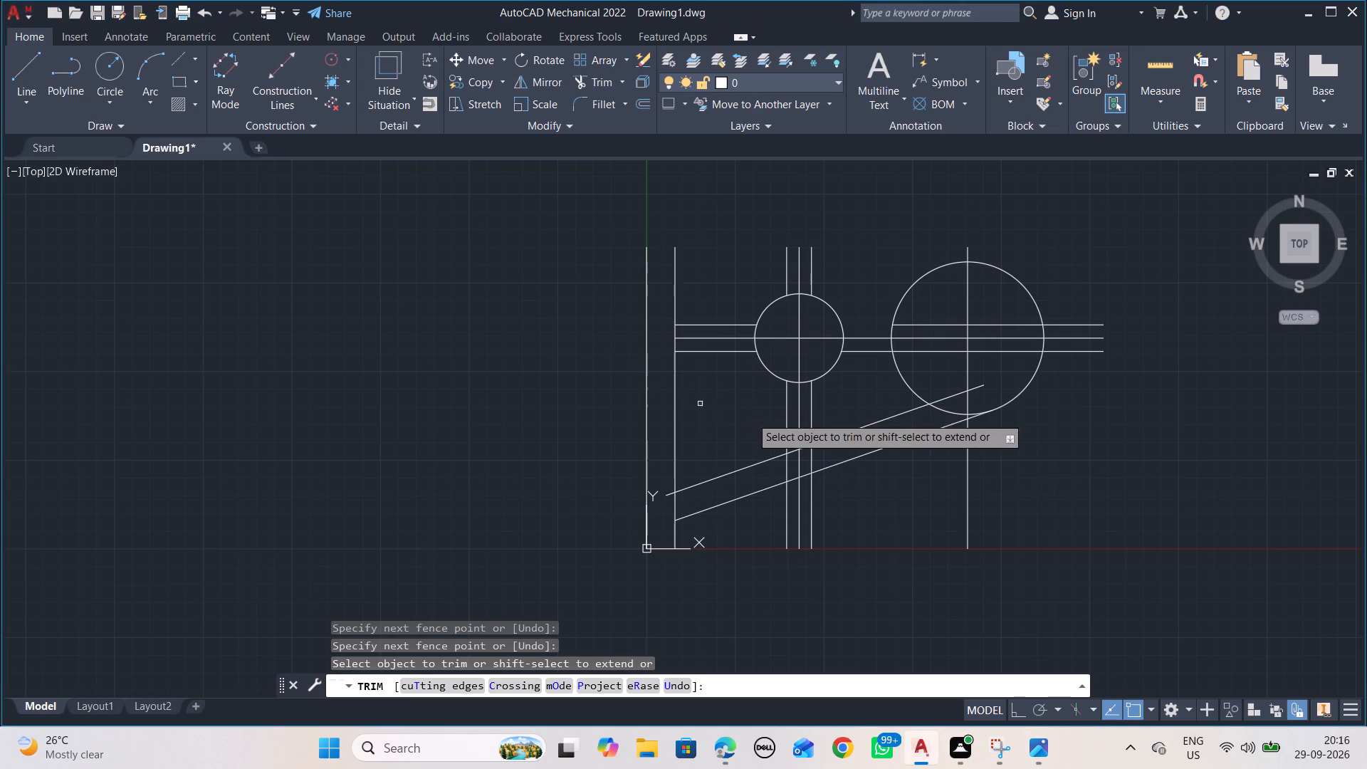
{"action": "key", "text": "alt+Tab"}
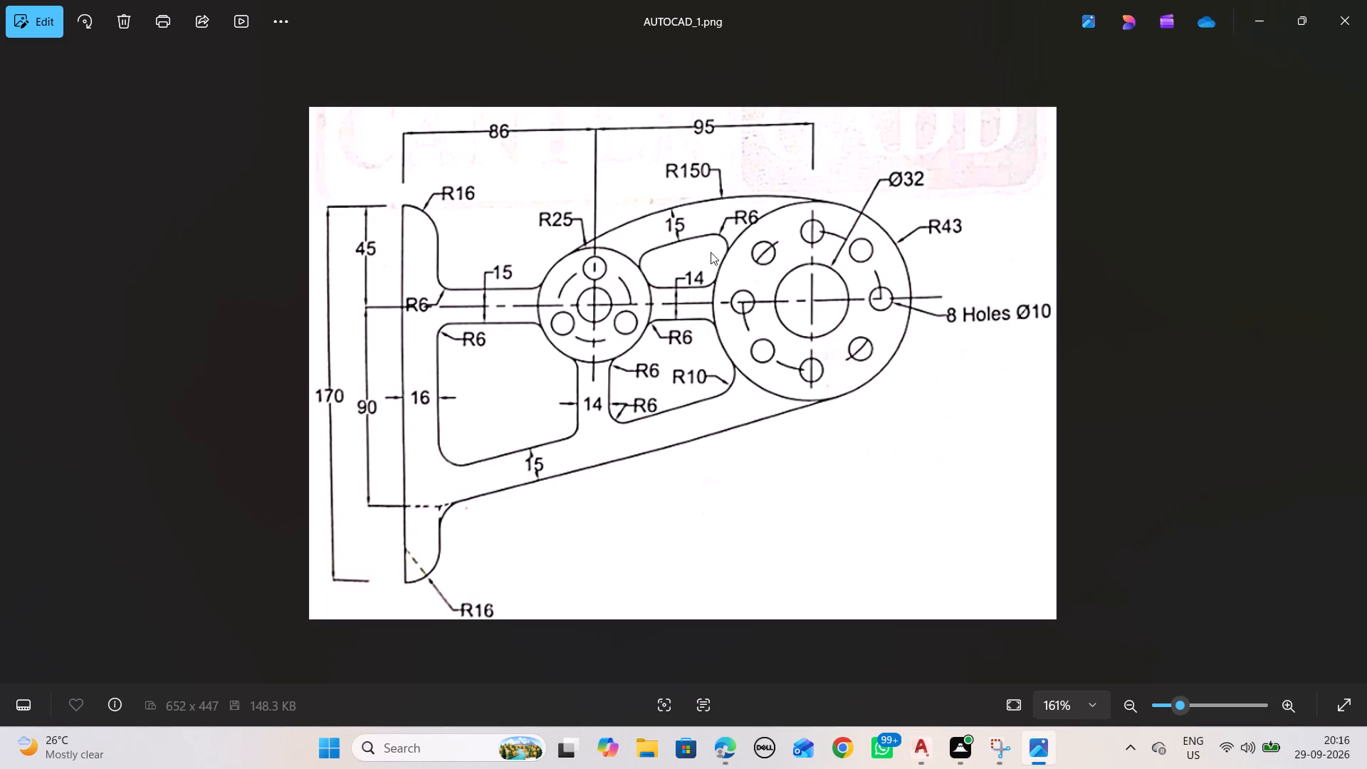
{"action": "key", "text": "alt+Tab"}
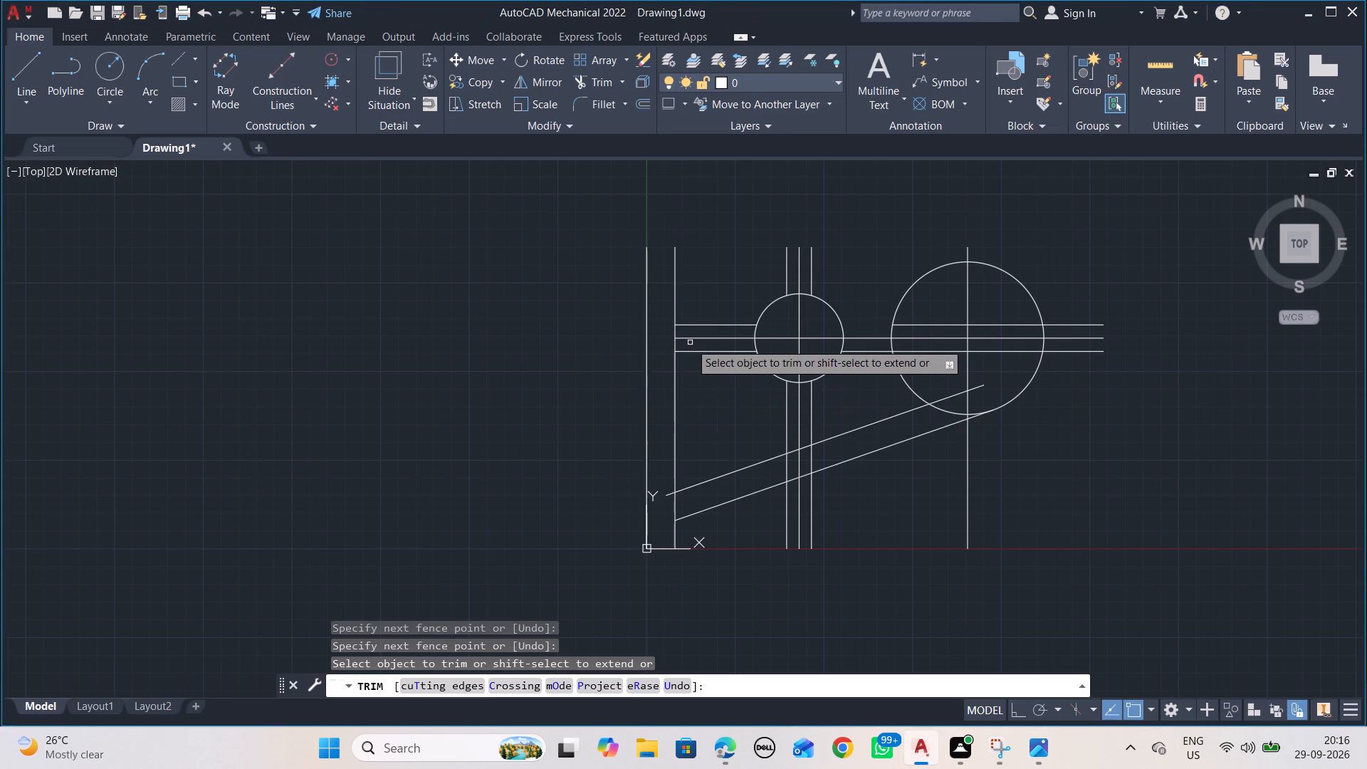
{"action": "key", "text": "alt+Tab"}
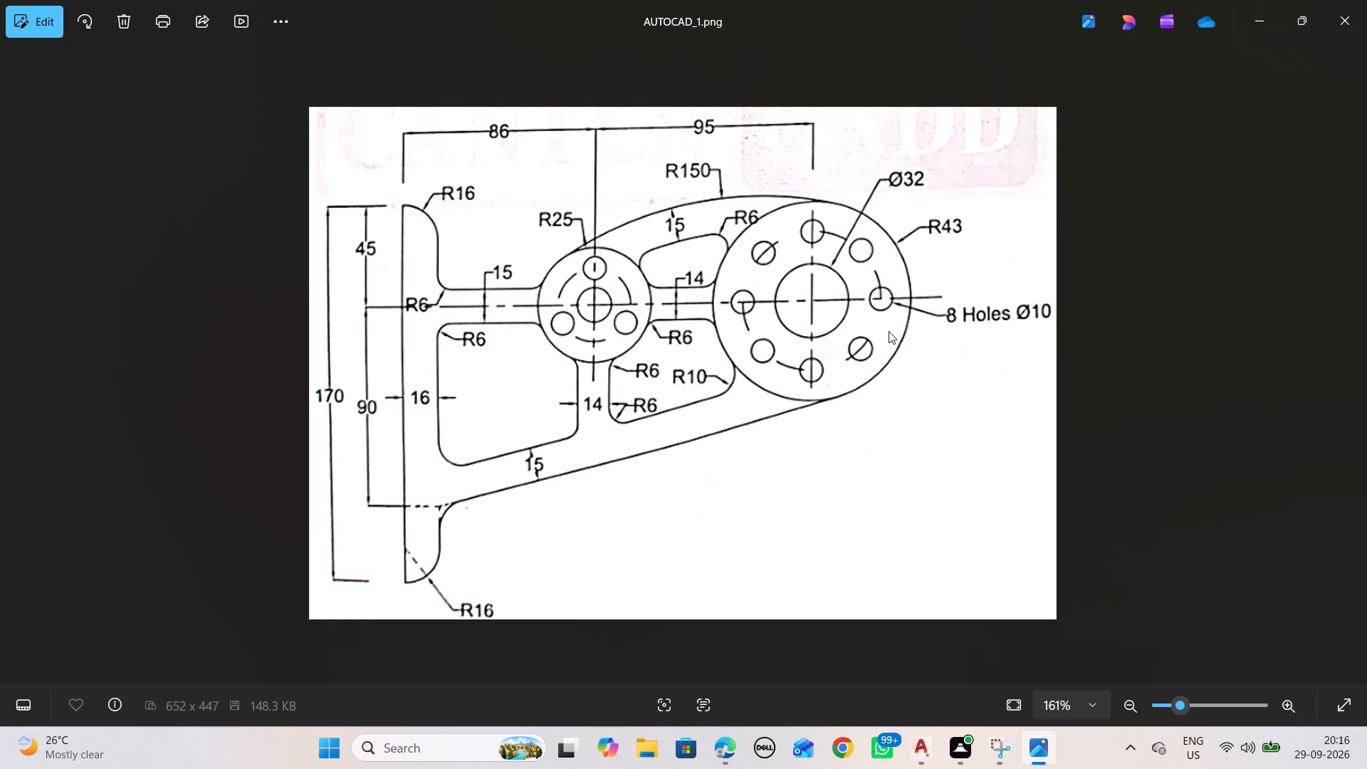
{"action": "key", "text": "alt+Tab"}
{"action": "middle_click_drag", "start_coordinate": [1007, 450], "coordinate": [852, 444]}
{"action": "key", "text": "alt+Tab"}
{"action": "key", "text": "alt+Tab"}
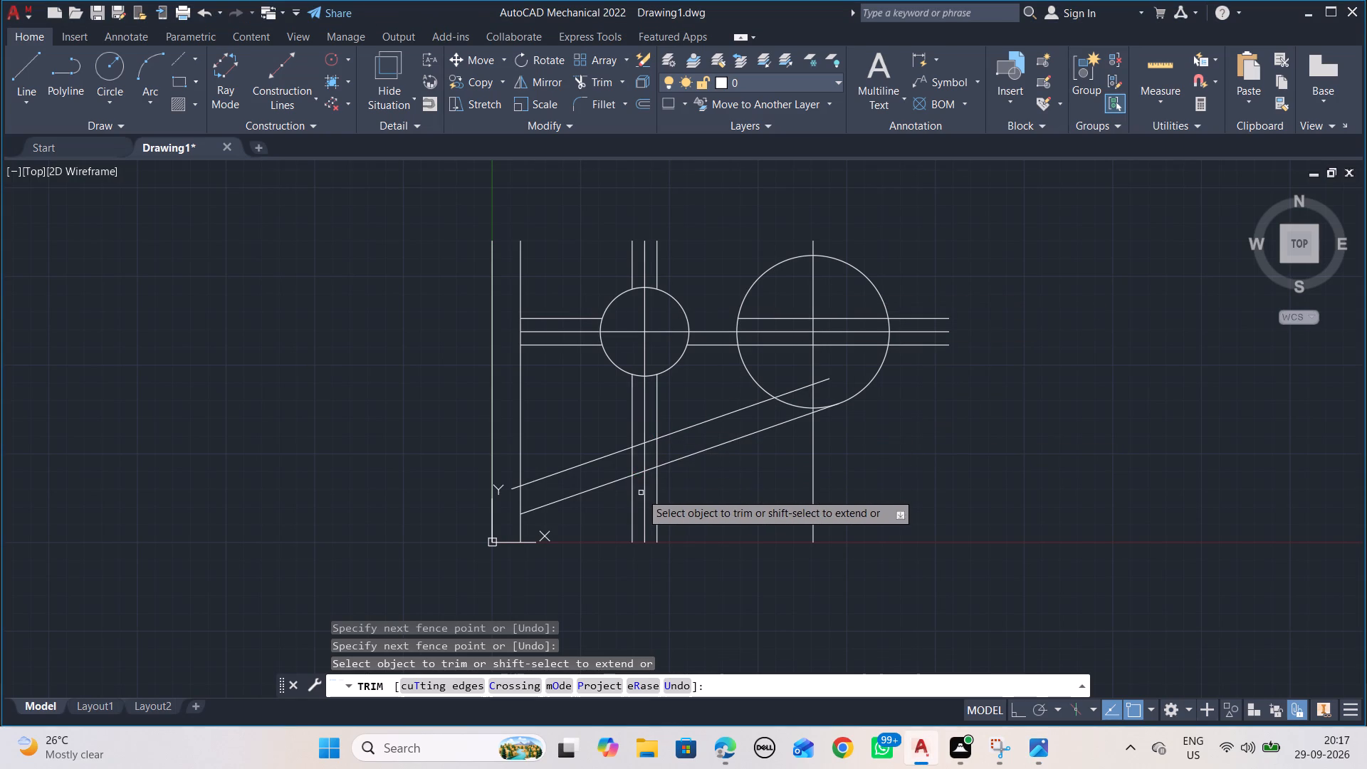
{"action": "key", "text": "alt+Tab"}
{"action": "key", "text": "alt+Tab"}
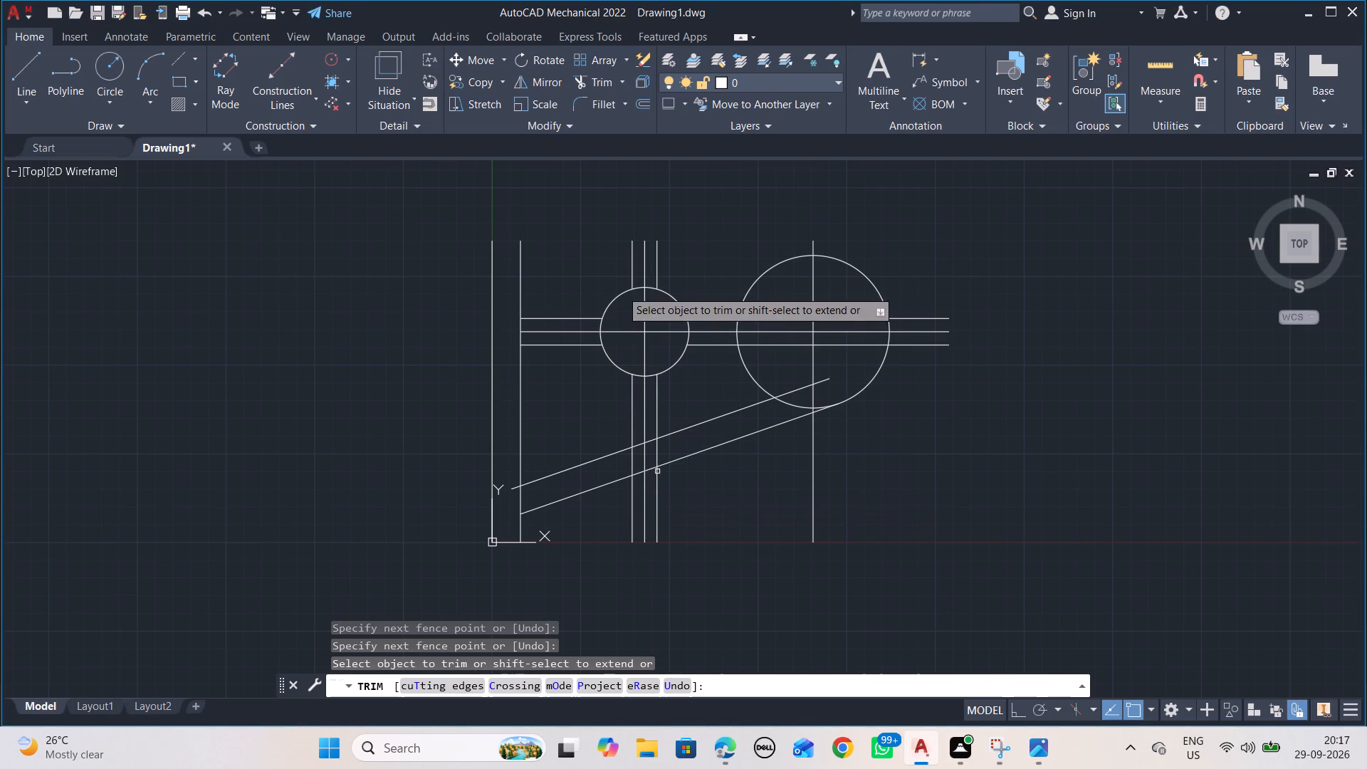
{"action": "key", "text": "alt+Tab"}
{"action": "key", "text": "alt+Tab"}
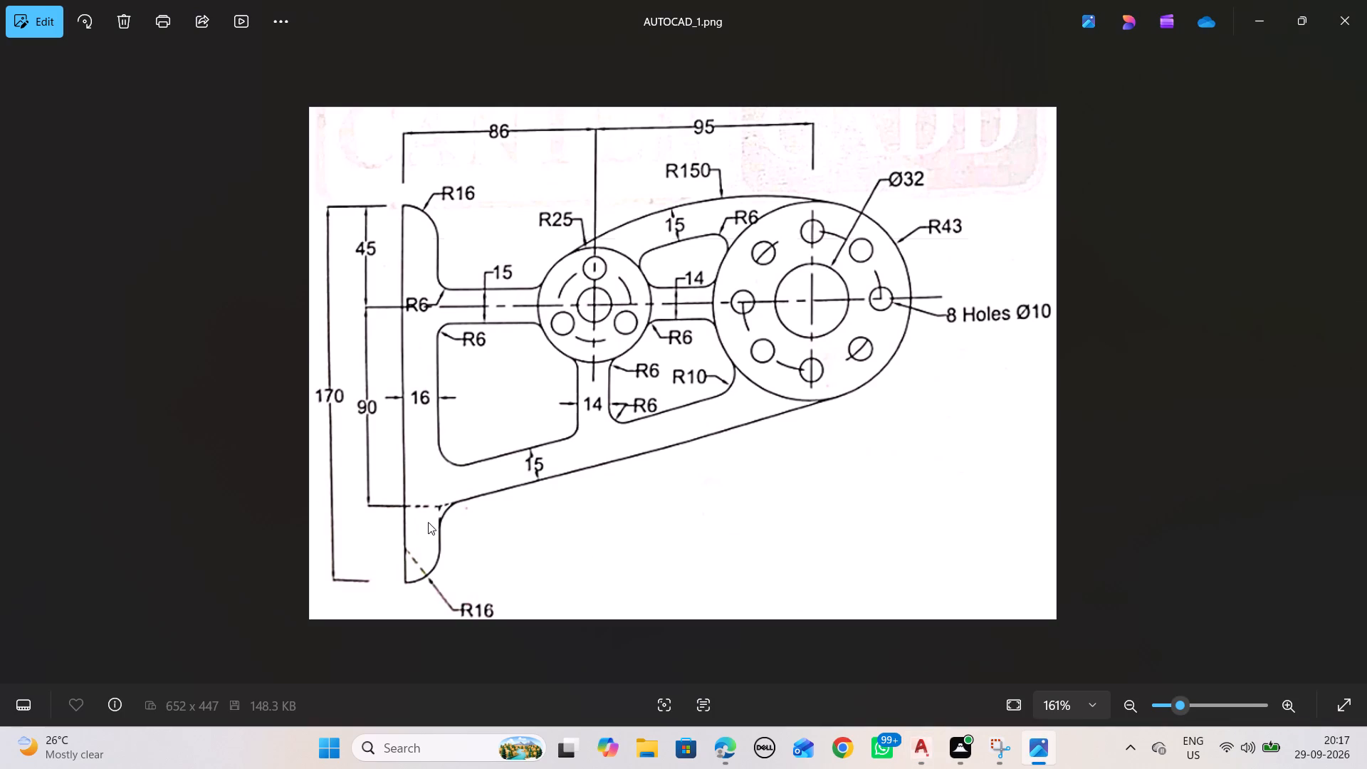
Trim the upper sloping line's overshoot at the flange's inner edge and the piece of that edge between the two sloping lines.
{"action": "scroll", "coordinate": [508, 518], "scroll_direction": "up", "scroll_amount": 3}
{"action": "left_click_drag", "start_coordinate": [545, 372], "coordinate": [537, 416]}
{"action": "scroll", "coordinate": [535, 418], "scroll_direction": "down", "scroll_amount": 3}
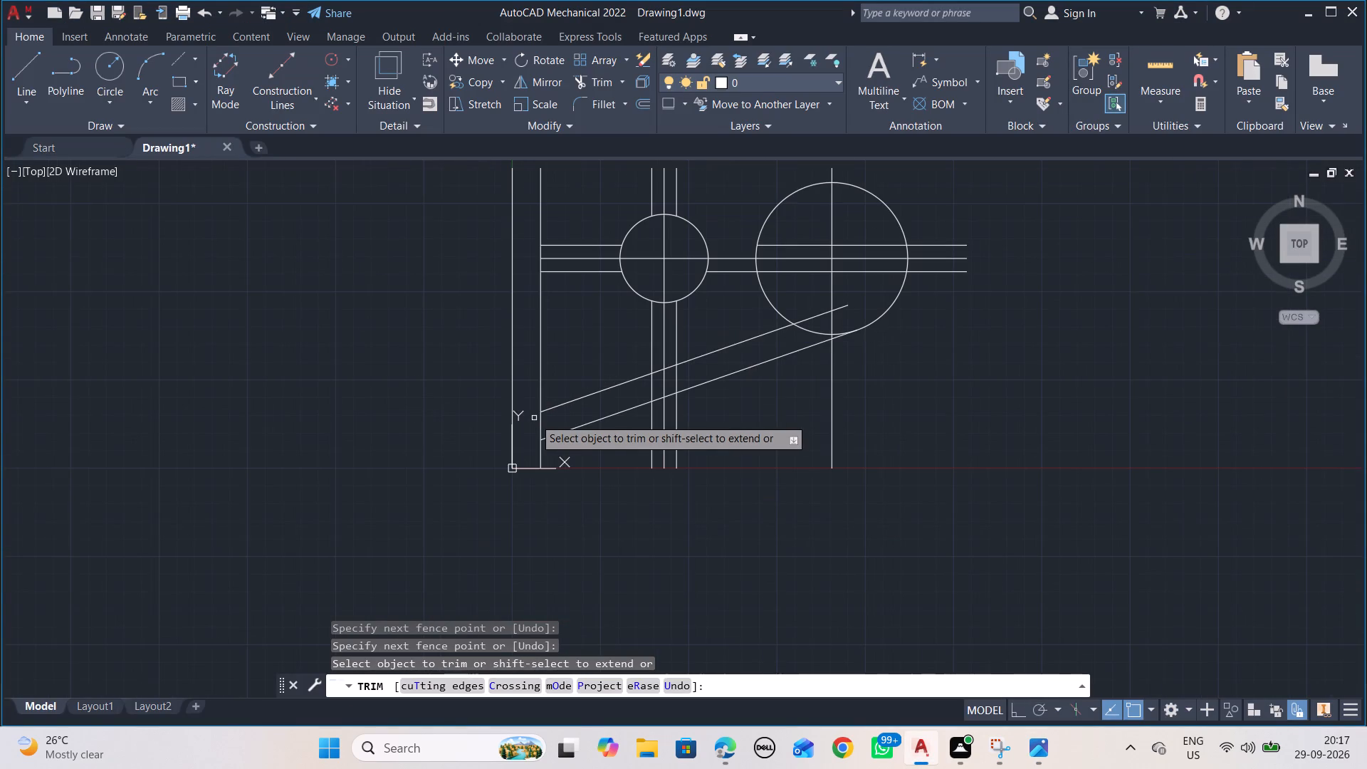
{"action": "scroll", "coordinate": [547, 471], "scroll_direction": "up", "scroll_amount": 3}
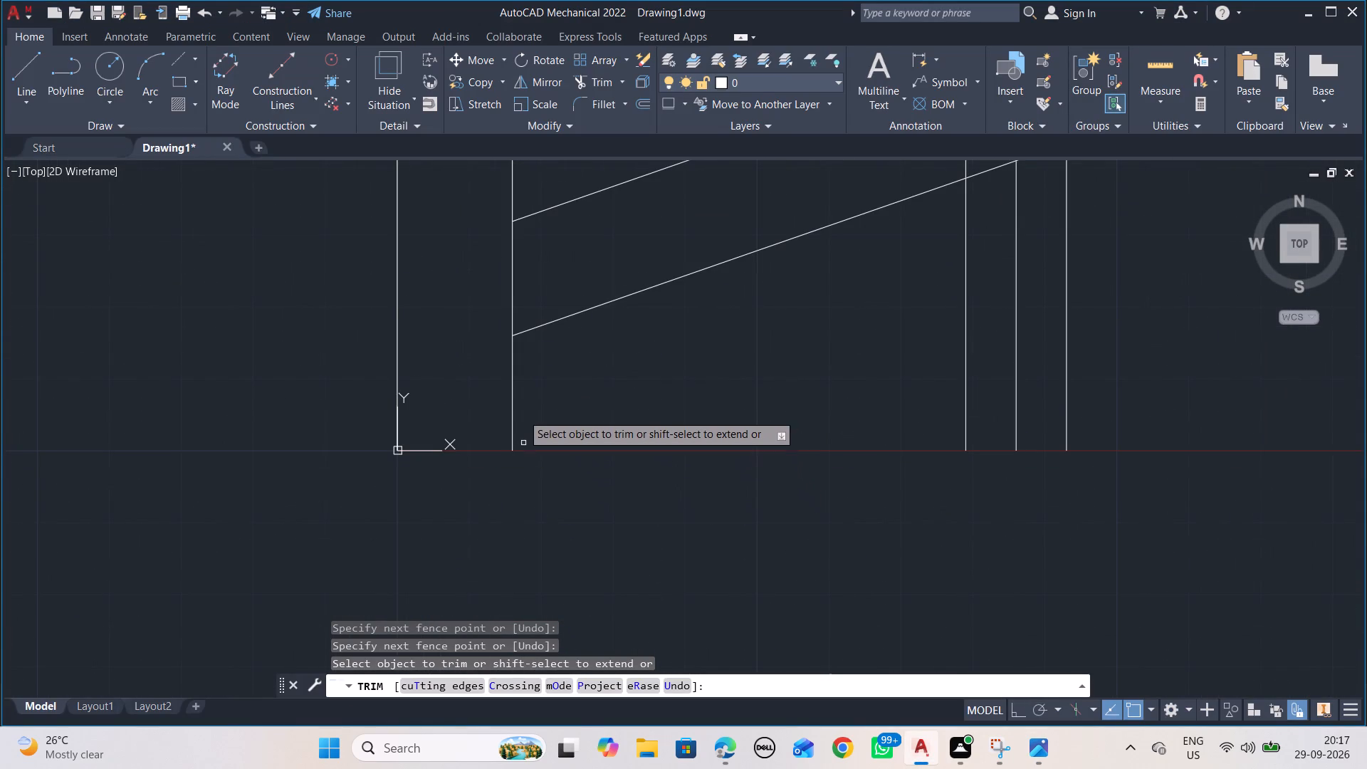
{"action": "left_click", "coordinate": [511, 285]}
{"action": "scroll", "coordinate": [581, 276], "scroll_direction": "down", "scroll_amount": 4}
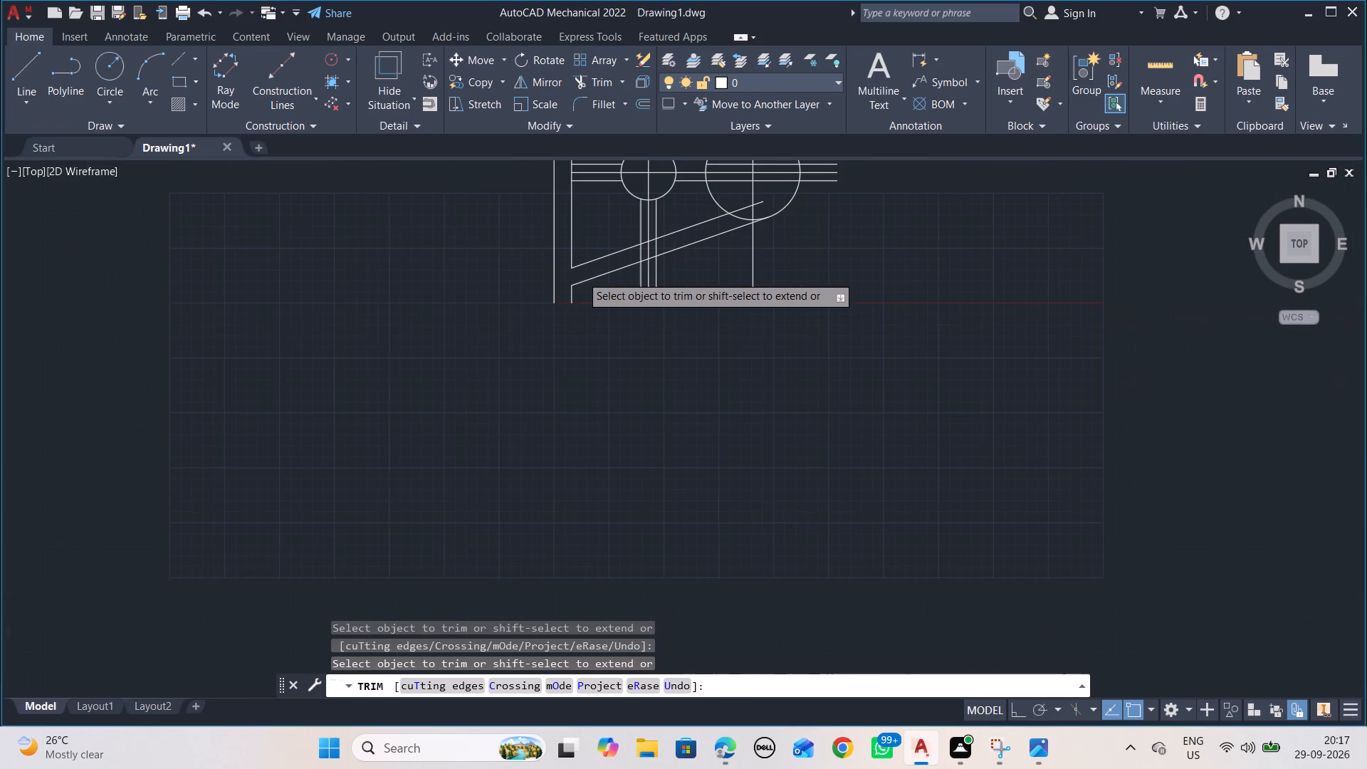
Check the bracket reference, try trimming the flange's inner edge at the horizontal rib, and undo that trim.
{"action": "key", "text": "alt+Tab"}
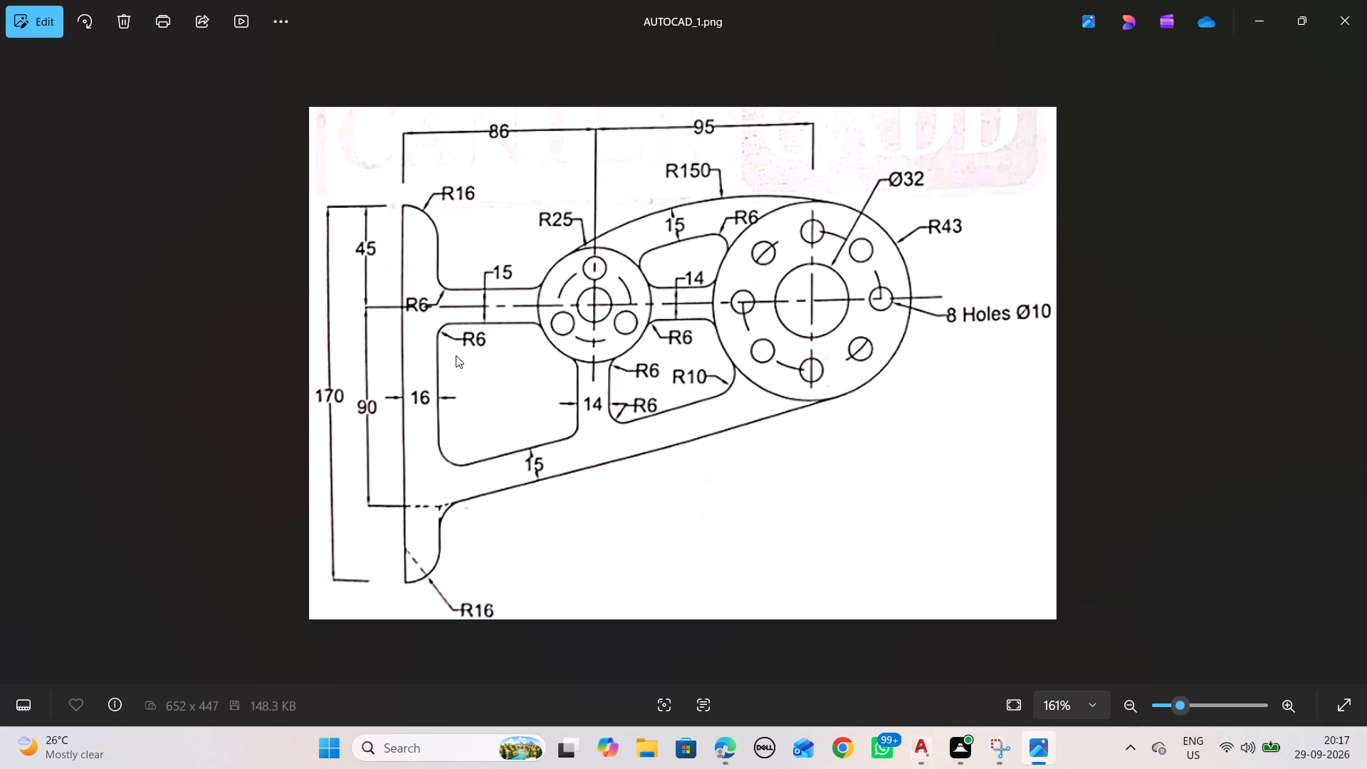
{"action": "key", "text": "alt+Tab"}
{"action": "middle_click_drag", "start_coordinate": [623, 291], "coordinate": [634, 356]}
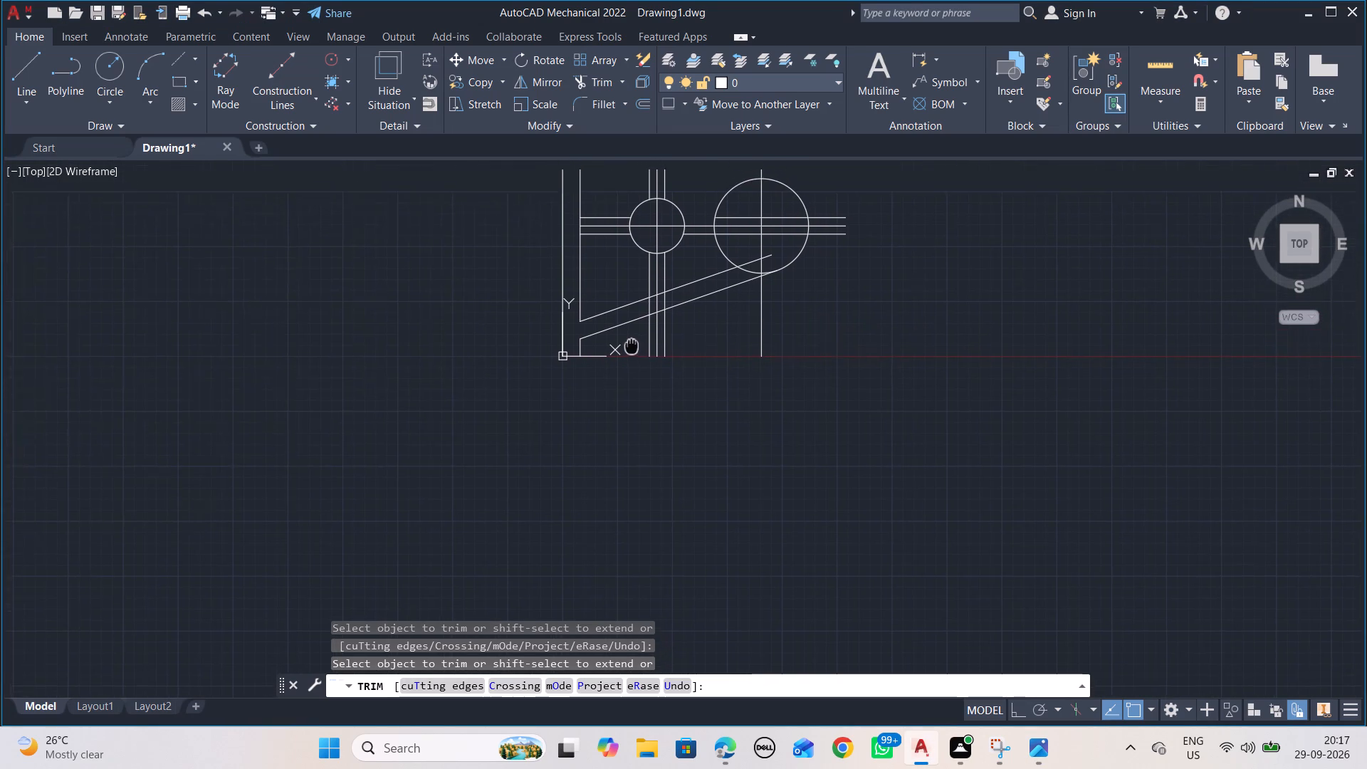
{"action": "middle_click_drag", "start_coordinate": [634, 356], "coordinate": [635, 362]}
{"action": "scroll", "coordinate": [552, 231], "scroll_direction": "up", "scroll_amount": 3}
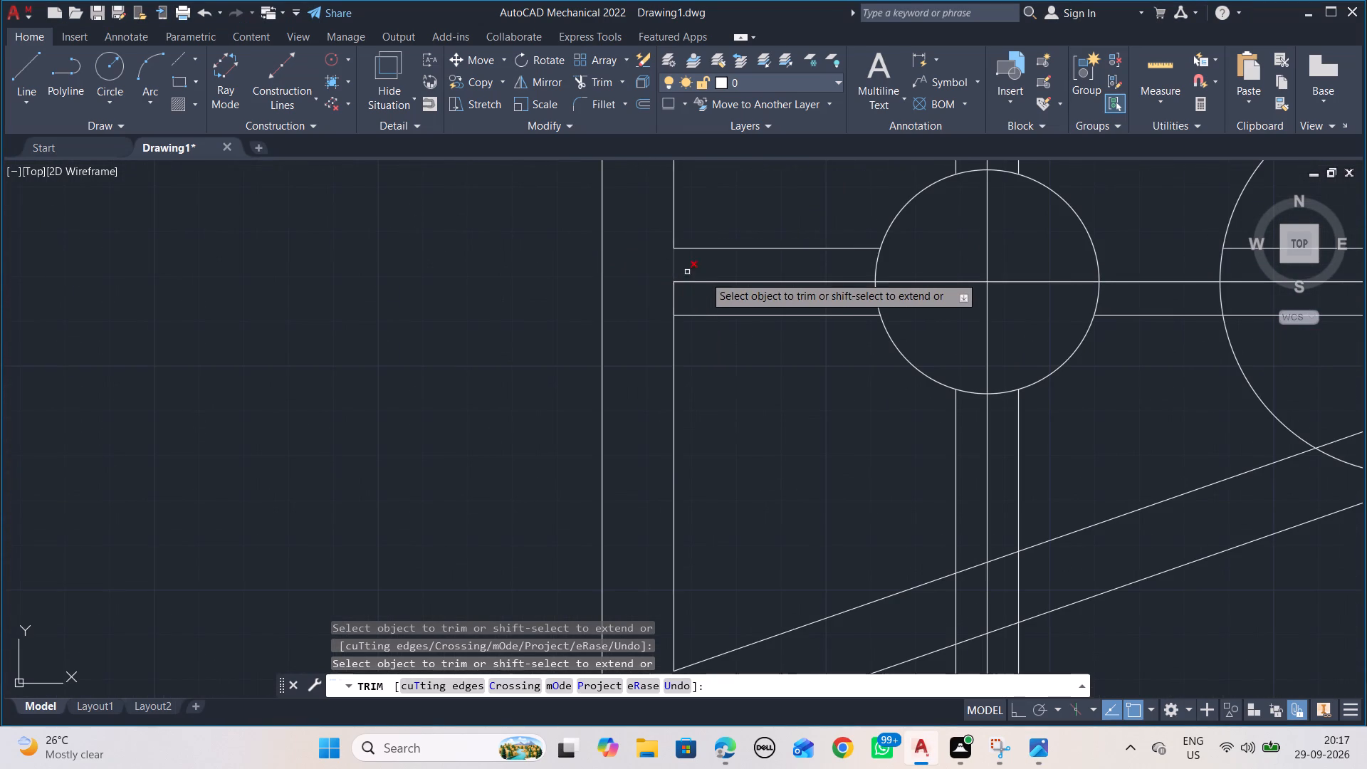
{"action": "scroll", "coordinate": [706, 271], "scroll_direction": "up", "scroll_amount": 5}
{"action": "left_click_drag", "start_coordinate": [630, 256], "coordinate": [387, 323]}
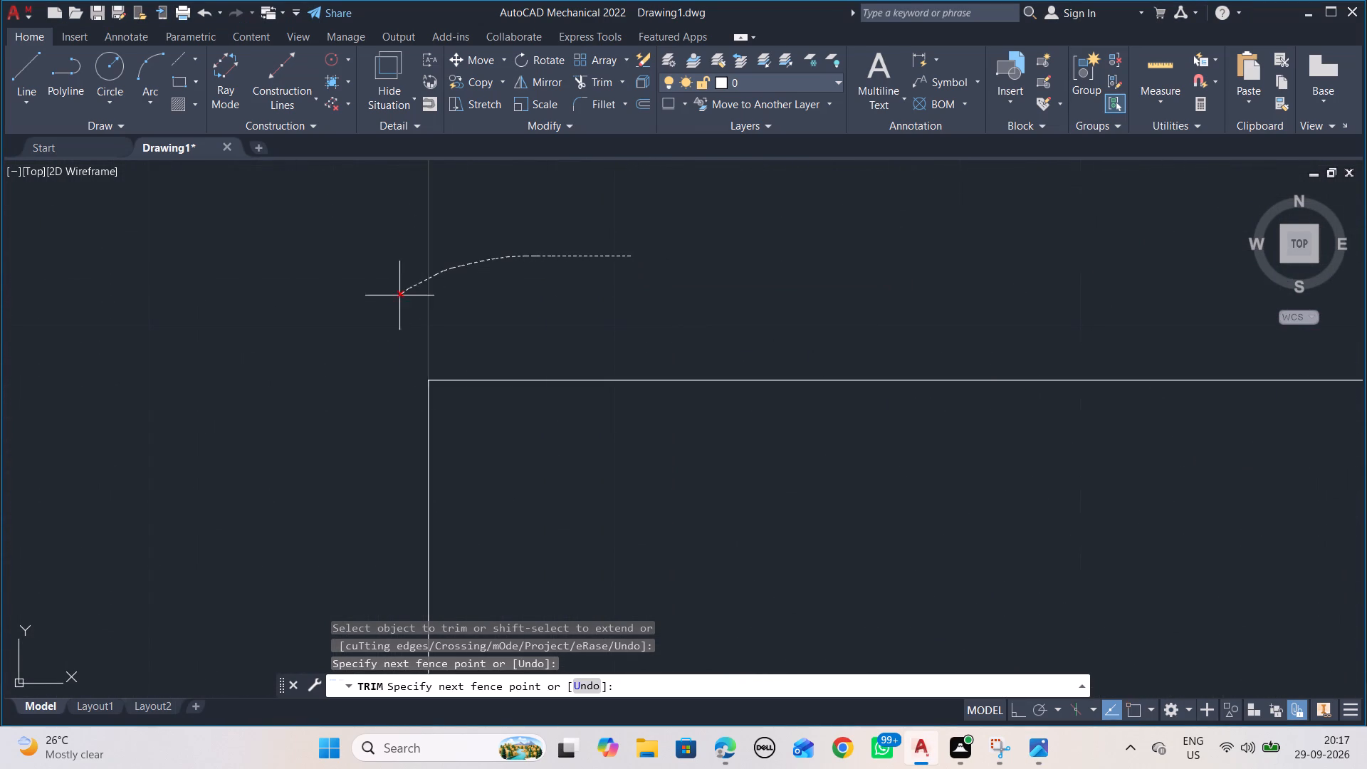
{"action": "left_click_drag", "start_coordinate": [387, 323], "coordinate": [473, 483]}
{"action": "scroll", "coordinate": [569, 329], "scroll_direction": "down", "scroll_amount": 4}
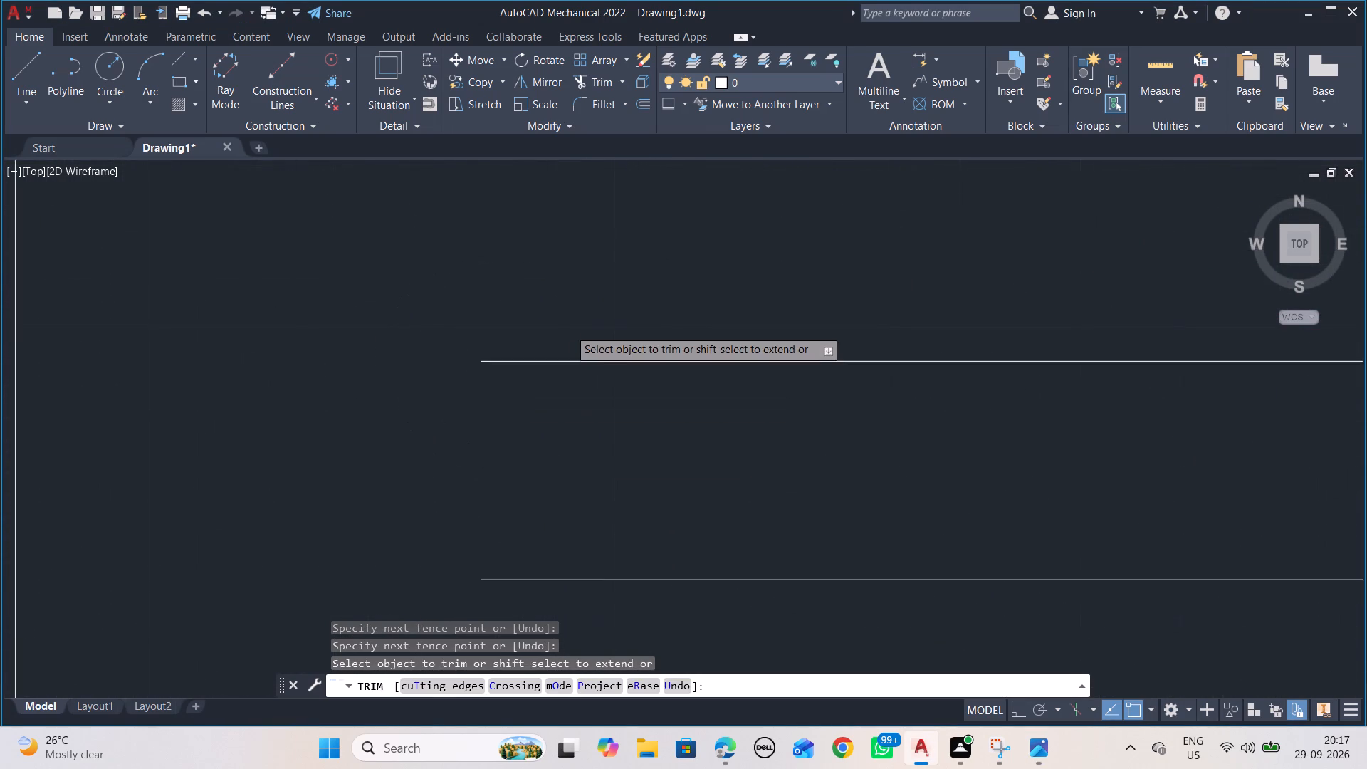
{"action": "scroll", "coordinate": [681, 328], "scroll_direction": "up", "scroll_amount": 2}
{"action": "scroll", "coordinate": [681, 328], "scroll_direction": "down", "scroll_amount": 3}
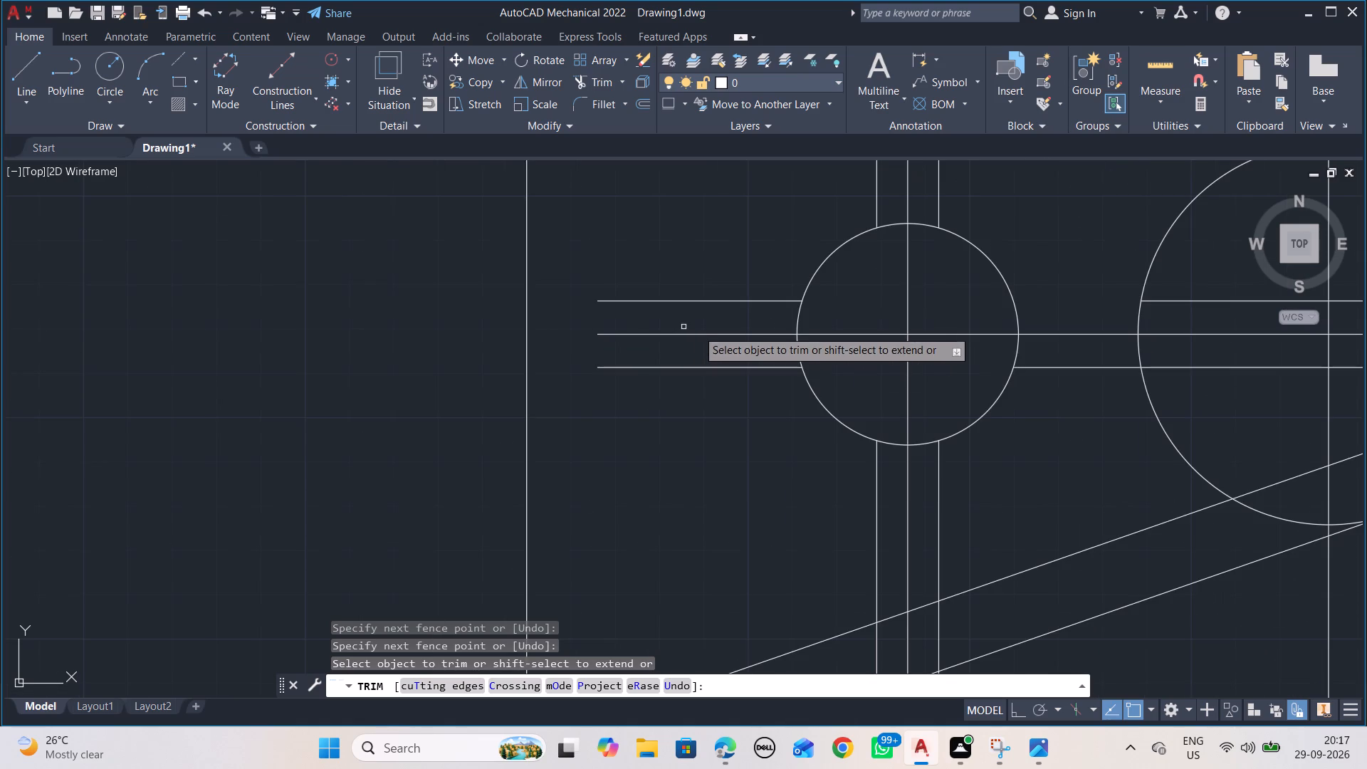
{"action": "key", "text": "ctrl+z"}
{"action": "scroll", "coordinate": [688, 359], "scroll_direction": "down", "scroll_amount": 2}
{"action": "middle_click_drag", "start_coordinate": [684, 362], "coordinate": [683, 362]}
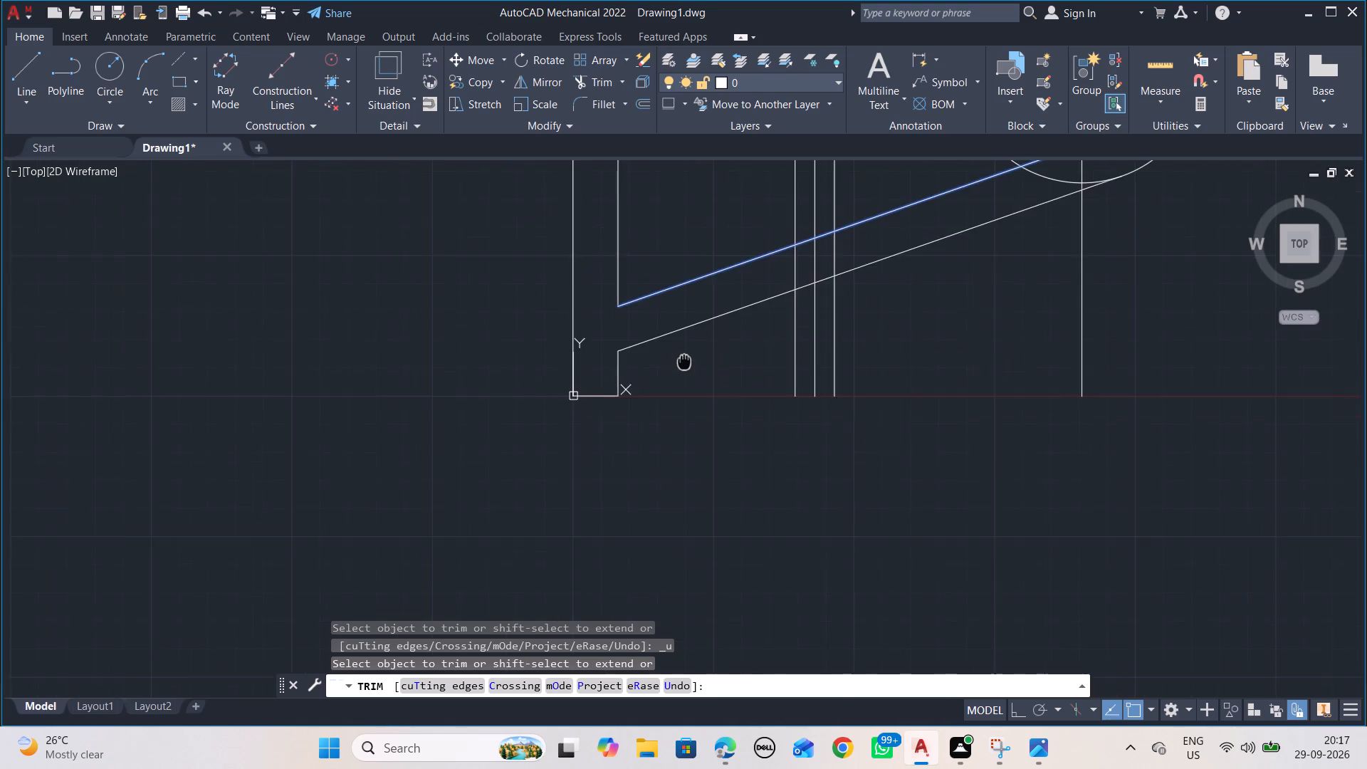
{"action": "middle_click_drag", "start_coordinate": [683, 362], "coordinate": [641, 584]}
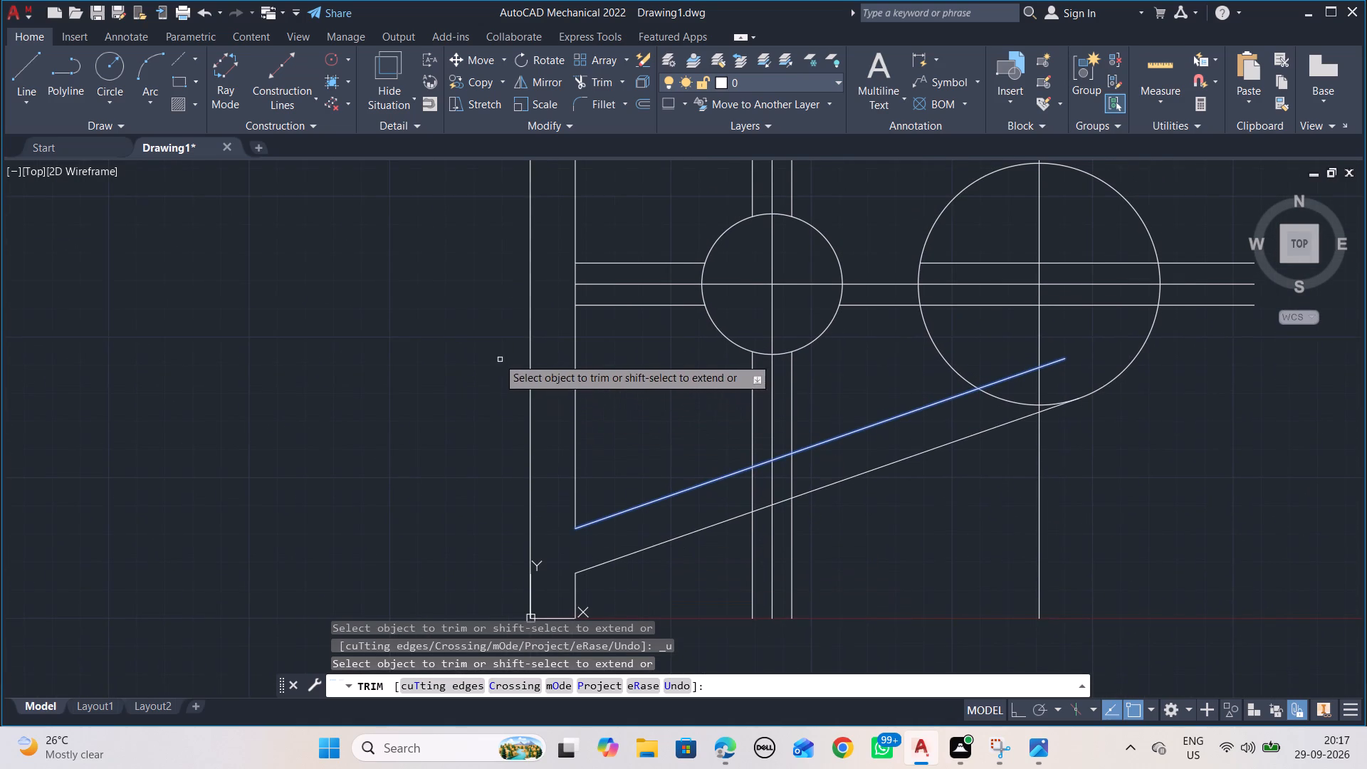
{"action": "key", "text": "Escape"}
Trim the flange's inner edge between the two outer horizontal rib lines, on both sides of the centreline.
{"action": "scroll", "coordinate": [480, 294], "scroll_direction": "up", "scroll_amount": 1}
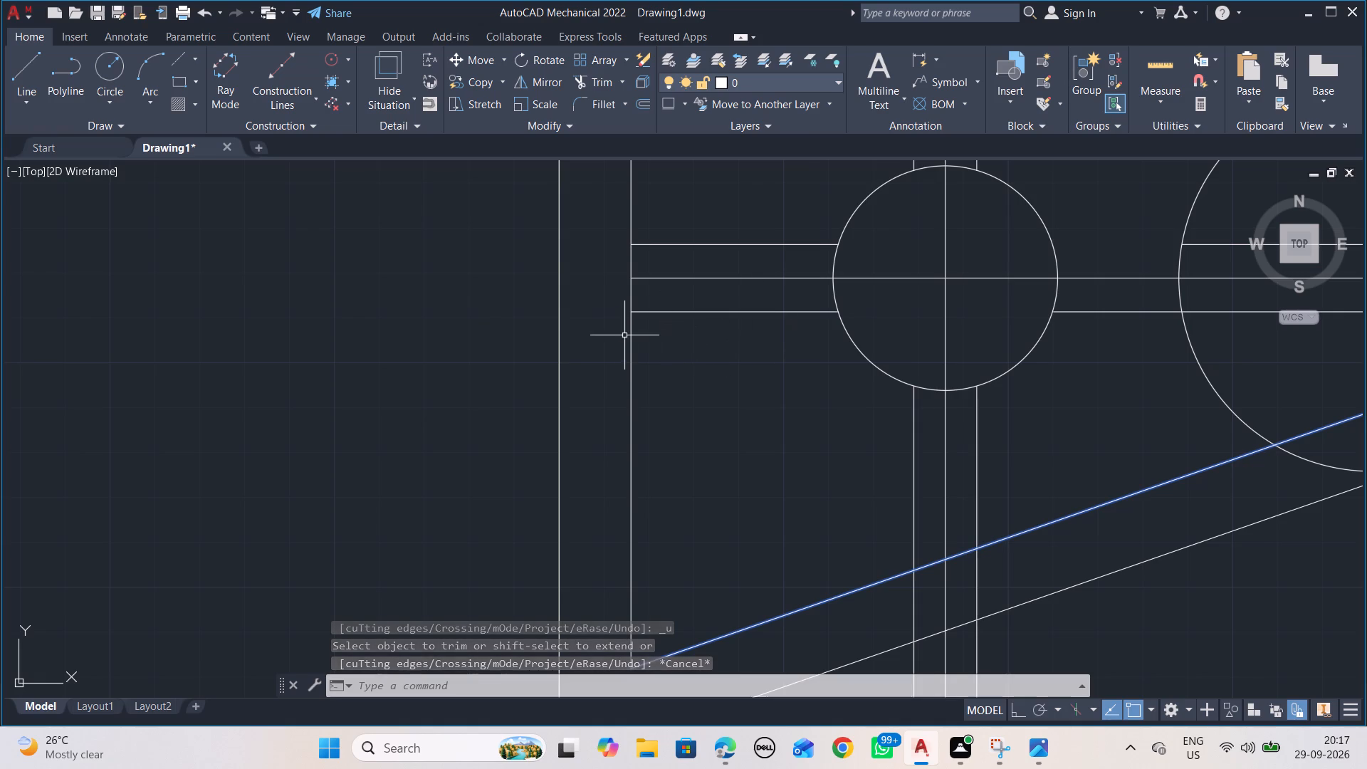
{"action": "left_click", "coordinate": [587, 82]}
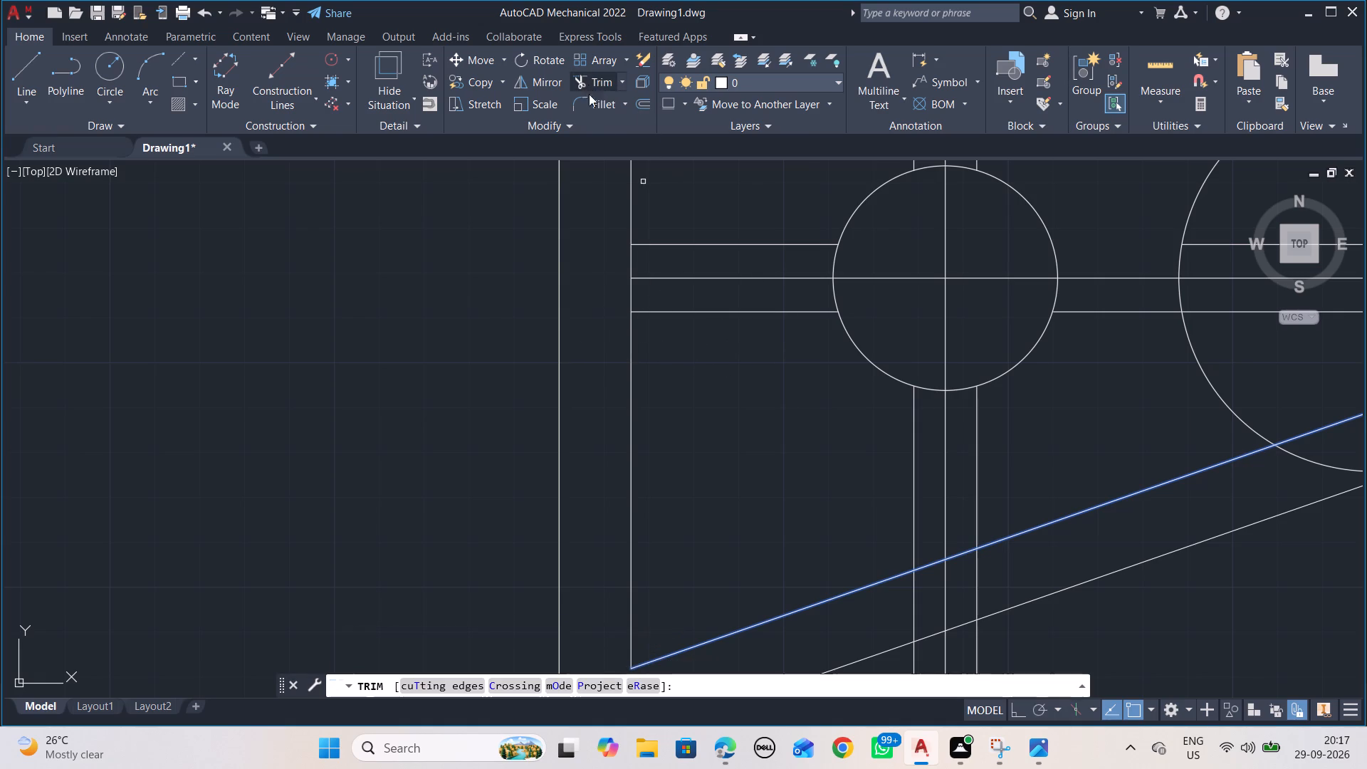
{"action": "left_click_drag", "start_coordinate": [629, 300], "coordinate": [639, 299]}
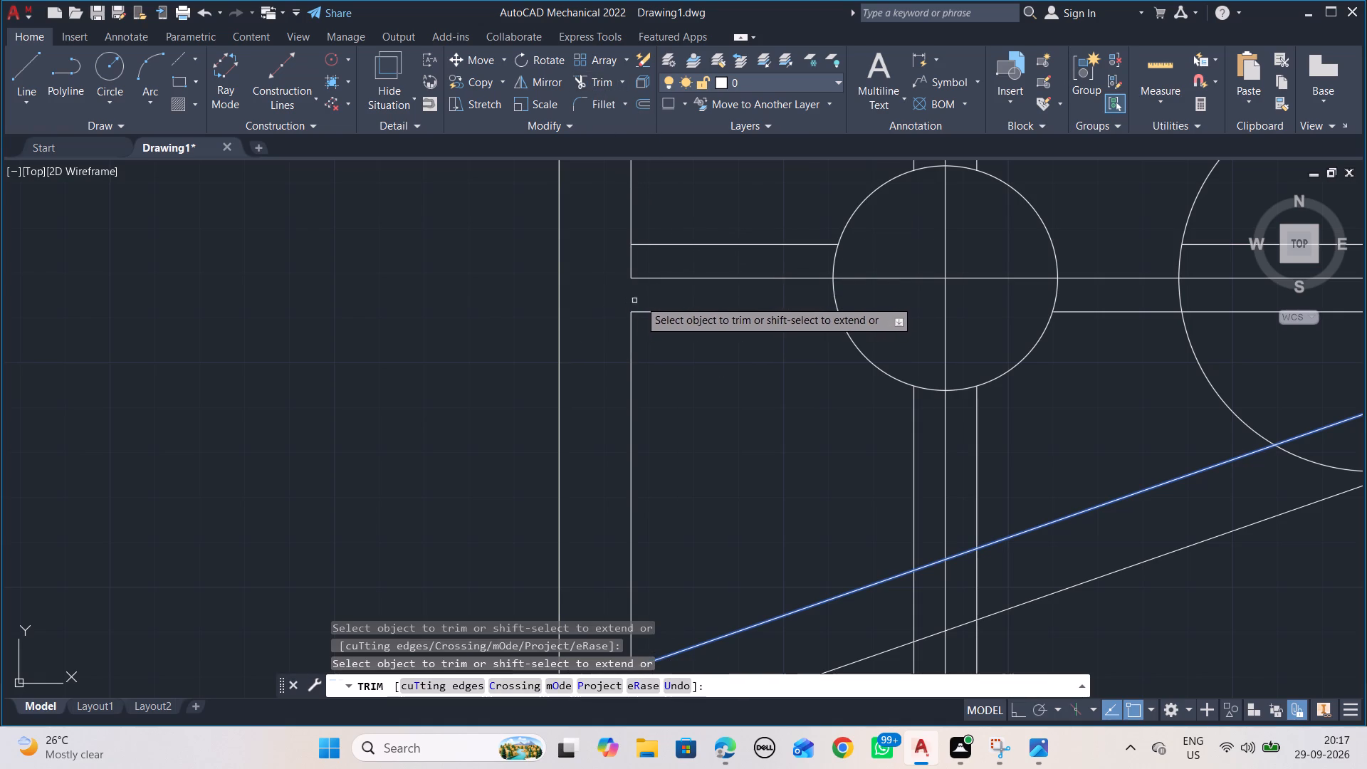
{"action": "left_click_drag", "start_coordinate": [639, 299], "coordinate": [641, 299]}
{"action": "left_click_drag", "start_coordinate": [606, 258], "coordinate": [639, 262]}
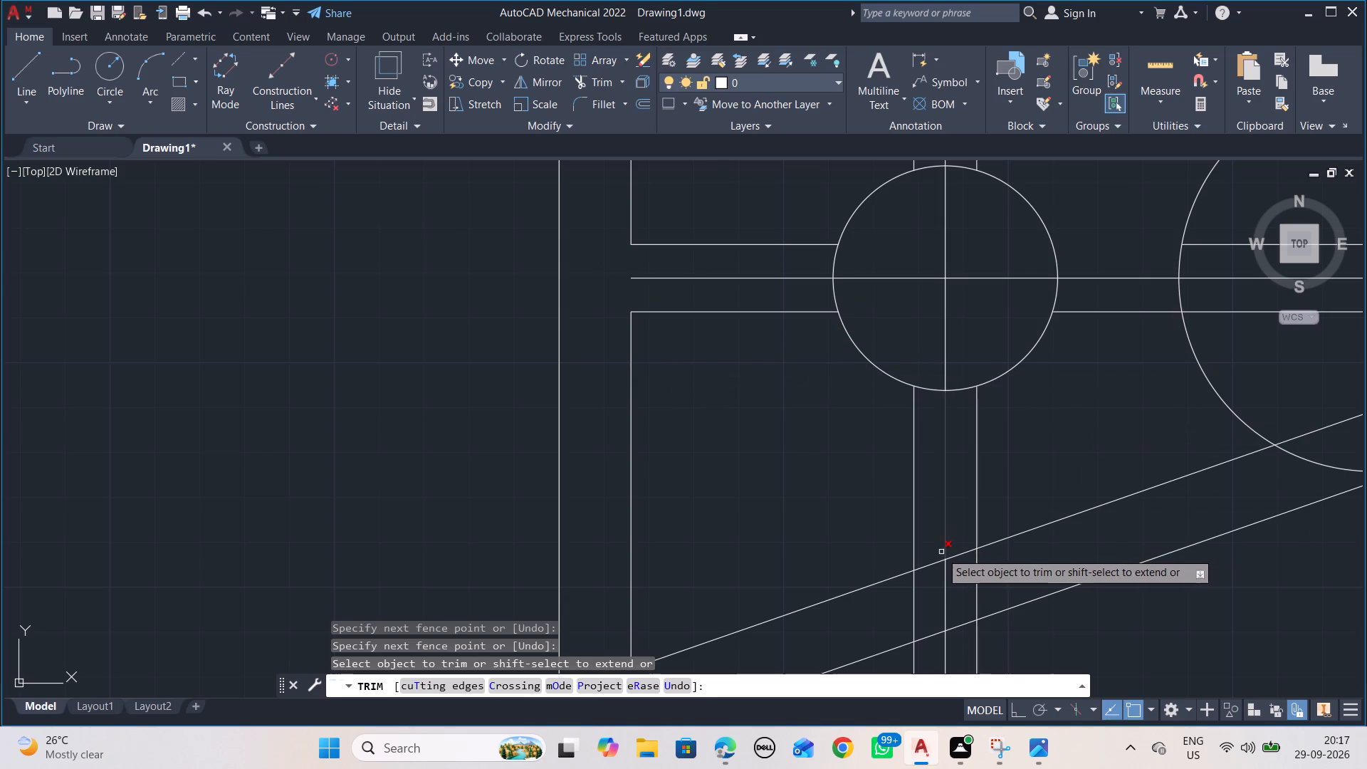
Trim both sloping lines inside the vertical rib and the rib's flange-side line between the sloping lines.
{"action": "middle_click_drag", "start_coordinate": [936, 547], "coordinate": [854, 340]}
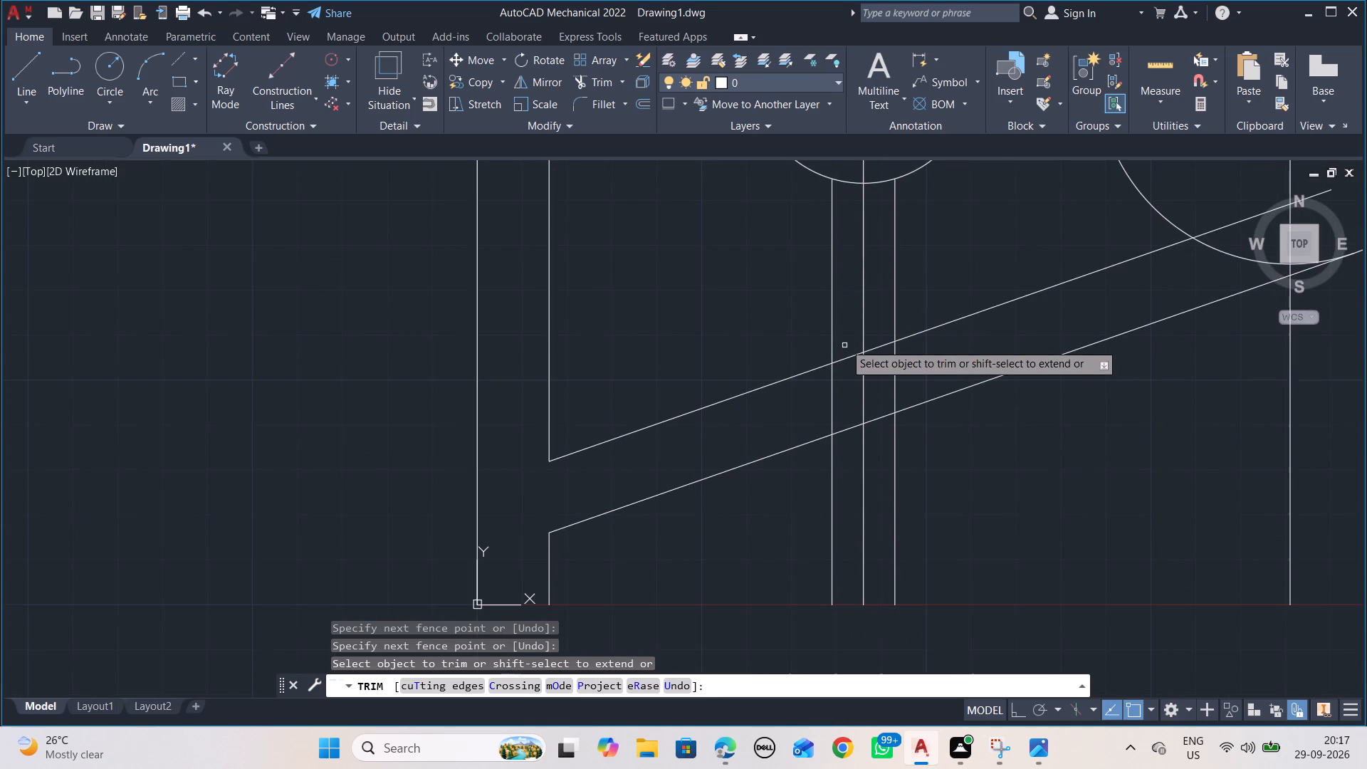
{"action": "left_click_drag", "start_coordinate": [847, 338], "coordinate": [845, 458]}
{"action": "left_click_drag", "start_coordinate": [803, 417], "coordinate": [837, 409]}
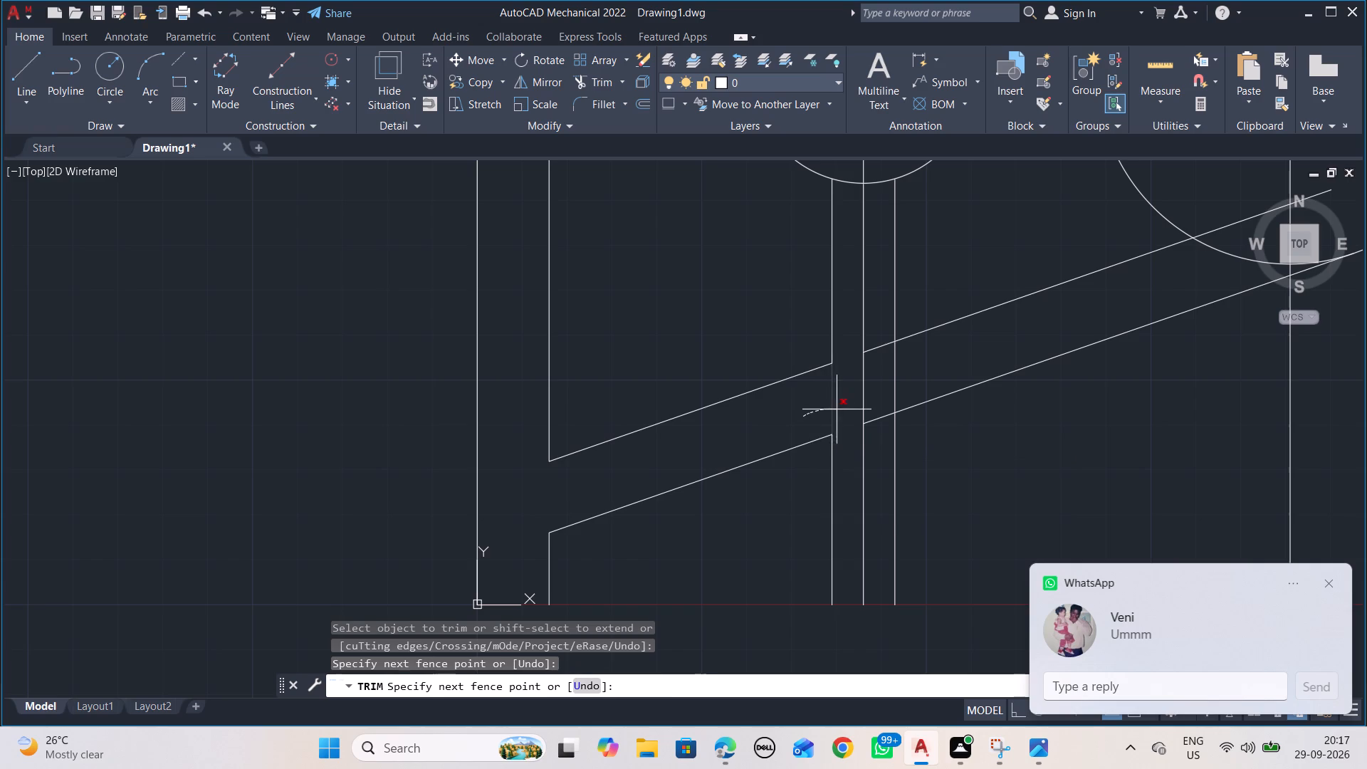
{"action": "left_click_drag", "start_coordinate": [837, 409], "coordinate": [837, 409]}
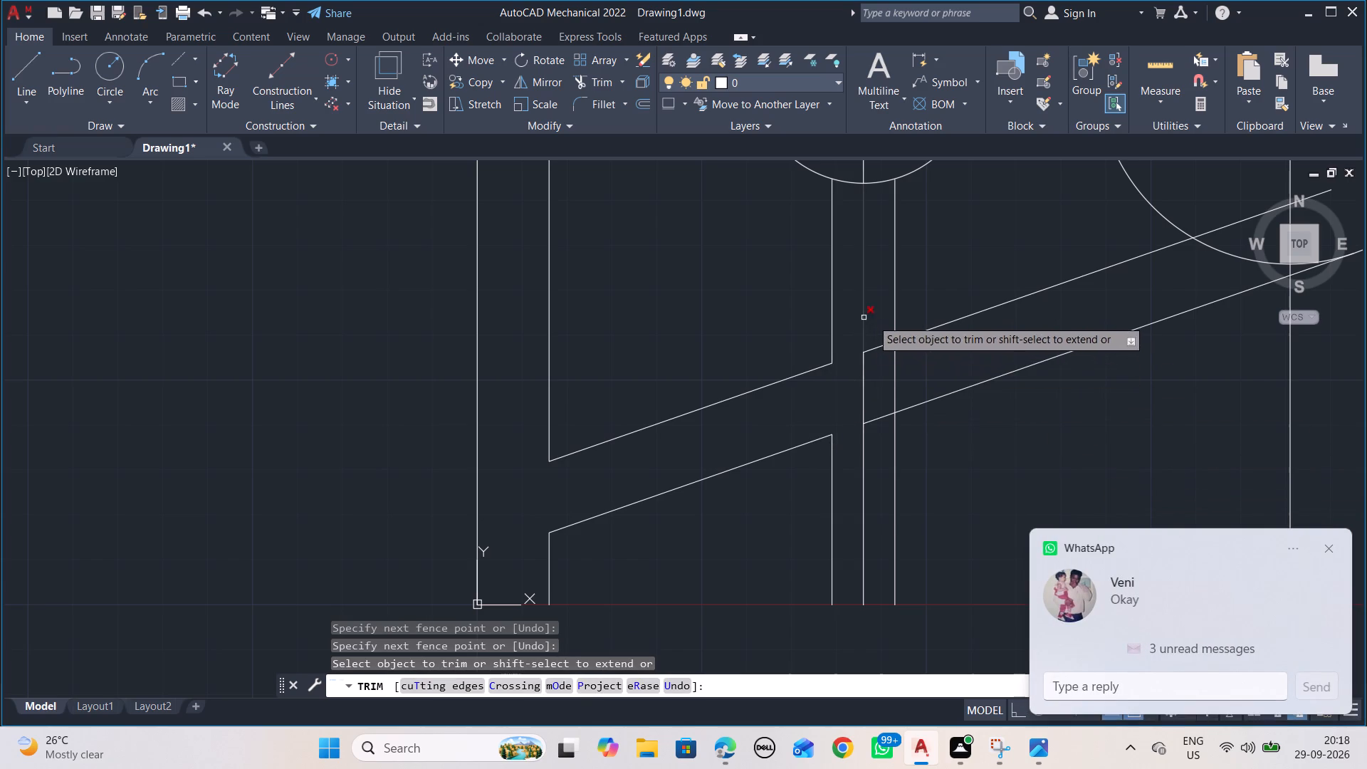
{"action": "left_click_drag", "start_coordinate": [878, 323], "coordinate": [879, 439]}
{"action": "left_click", "coordinate": [1329, 547]}
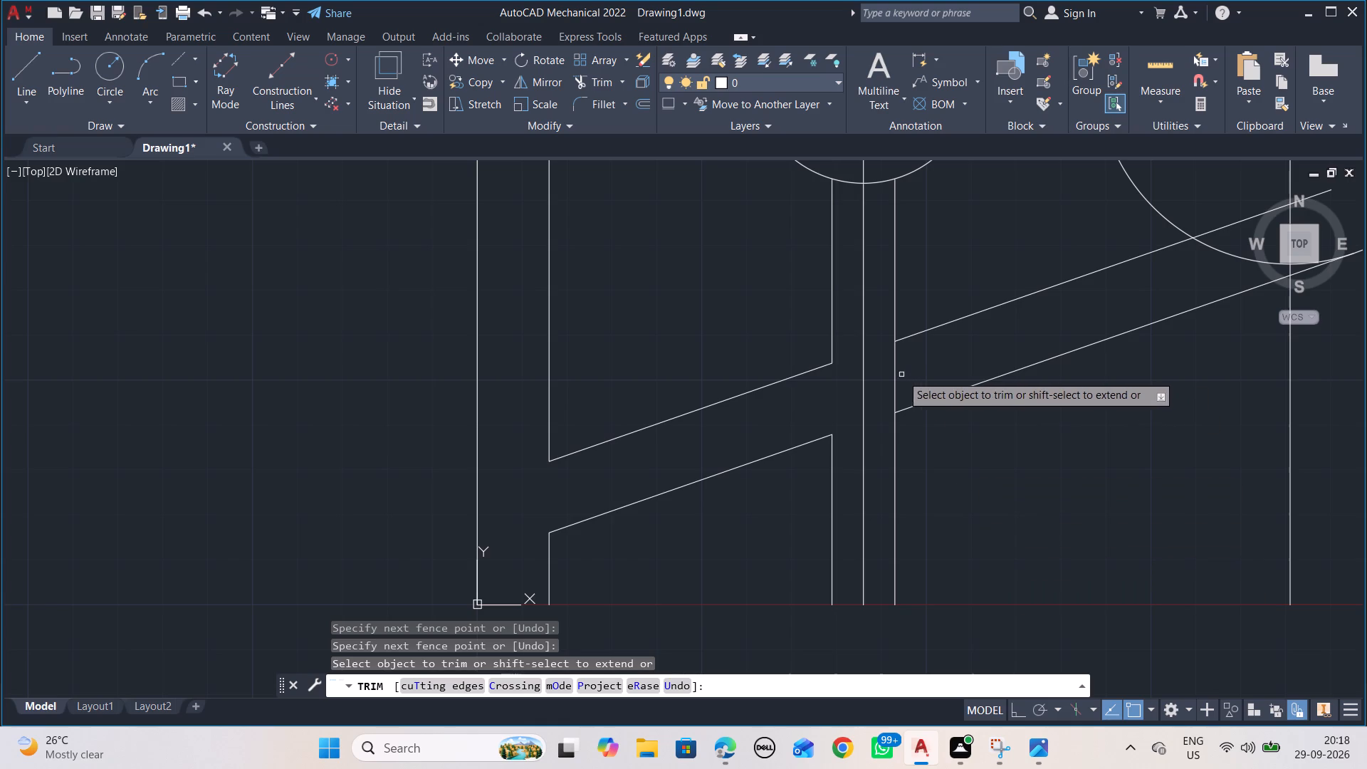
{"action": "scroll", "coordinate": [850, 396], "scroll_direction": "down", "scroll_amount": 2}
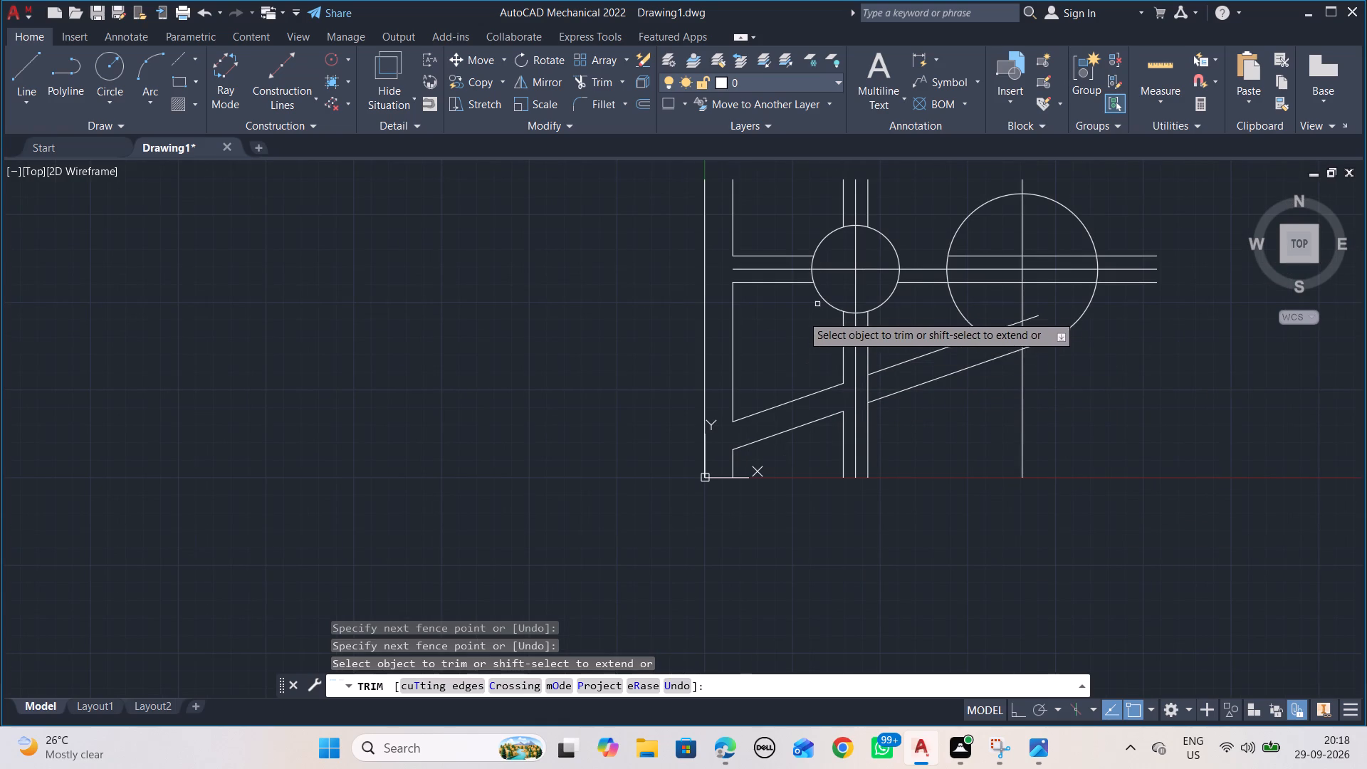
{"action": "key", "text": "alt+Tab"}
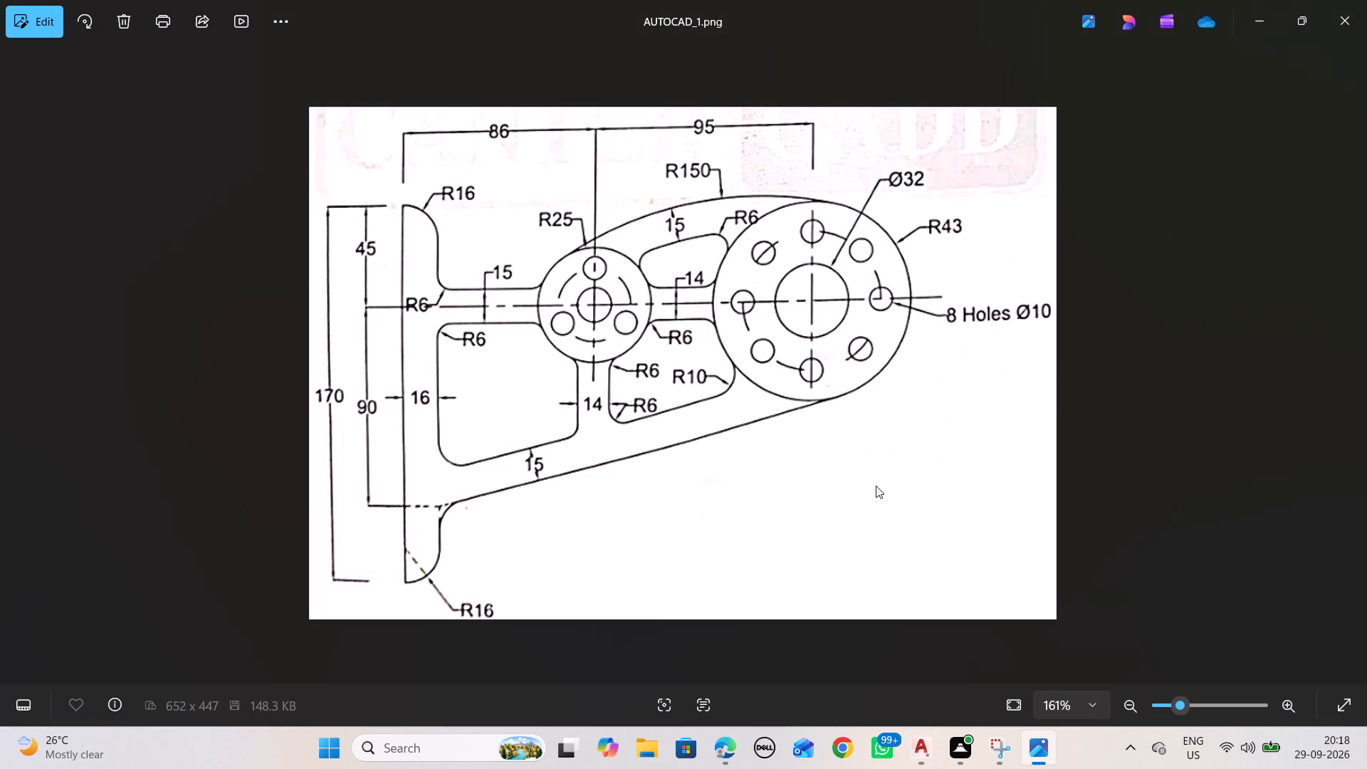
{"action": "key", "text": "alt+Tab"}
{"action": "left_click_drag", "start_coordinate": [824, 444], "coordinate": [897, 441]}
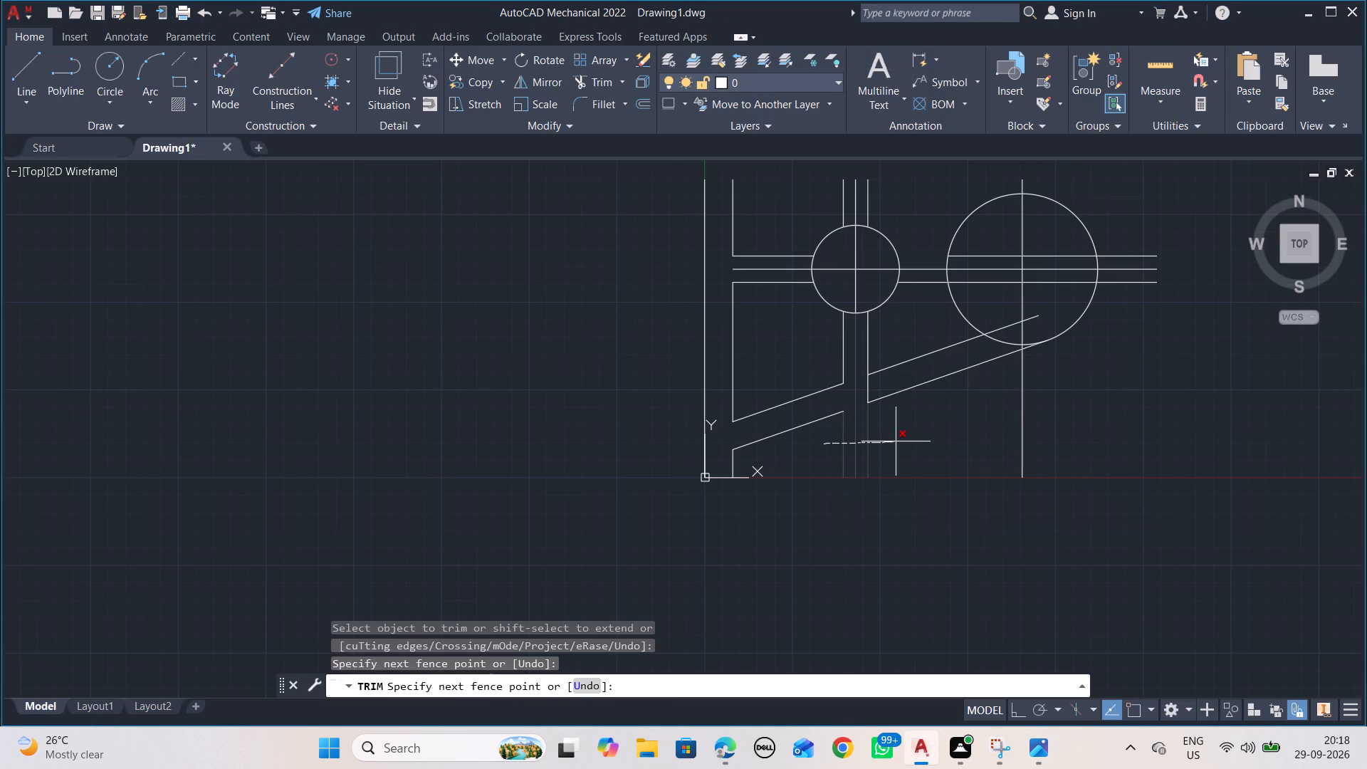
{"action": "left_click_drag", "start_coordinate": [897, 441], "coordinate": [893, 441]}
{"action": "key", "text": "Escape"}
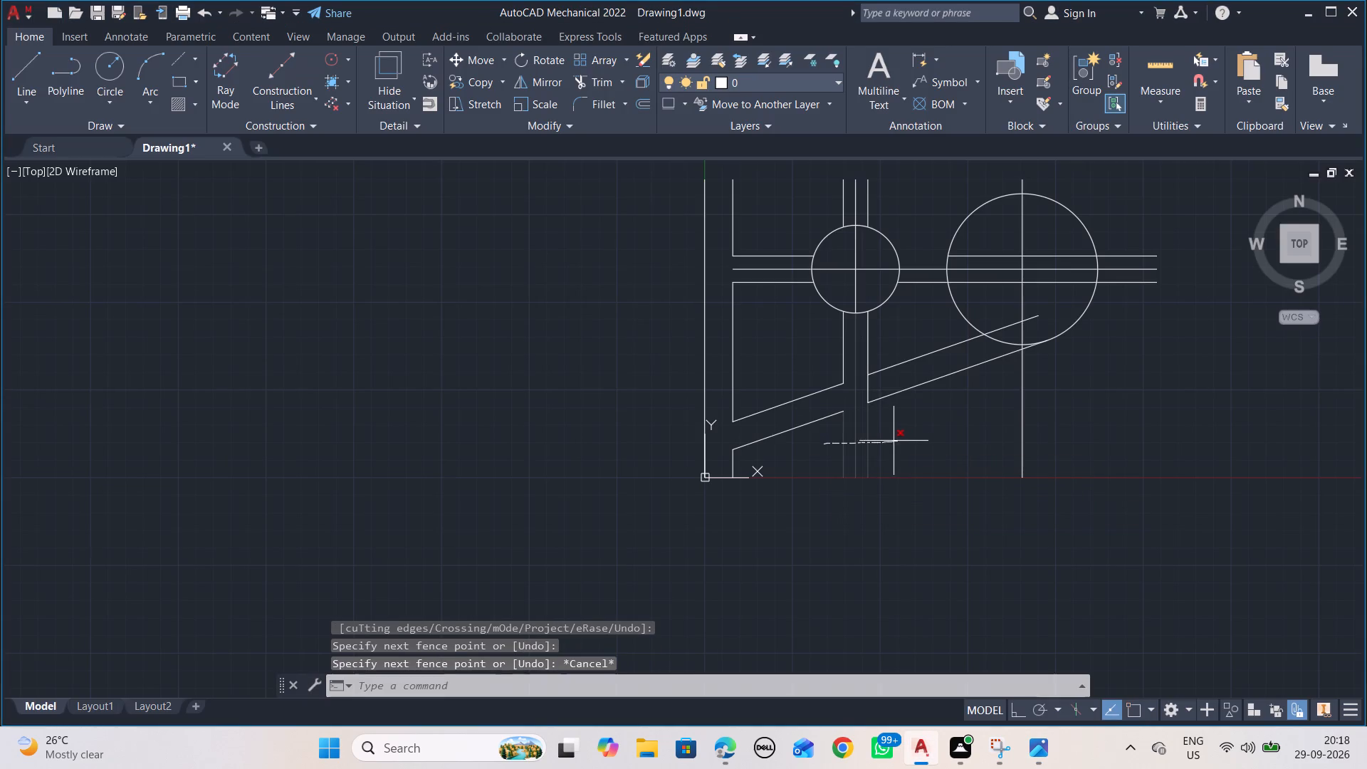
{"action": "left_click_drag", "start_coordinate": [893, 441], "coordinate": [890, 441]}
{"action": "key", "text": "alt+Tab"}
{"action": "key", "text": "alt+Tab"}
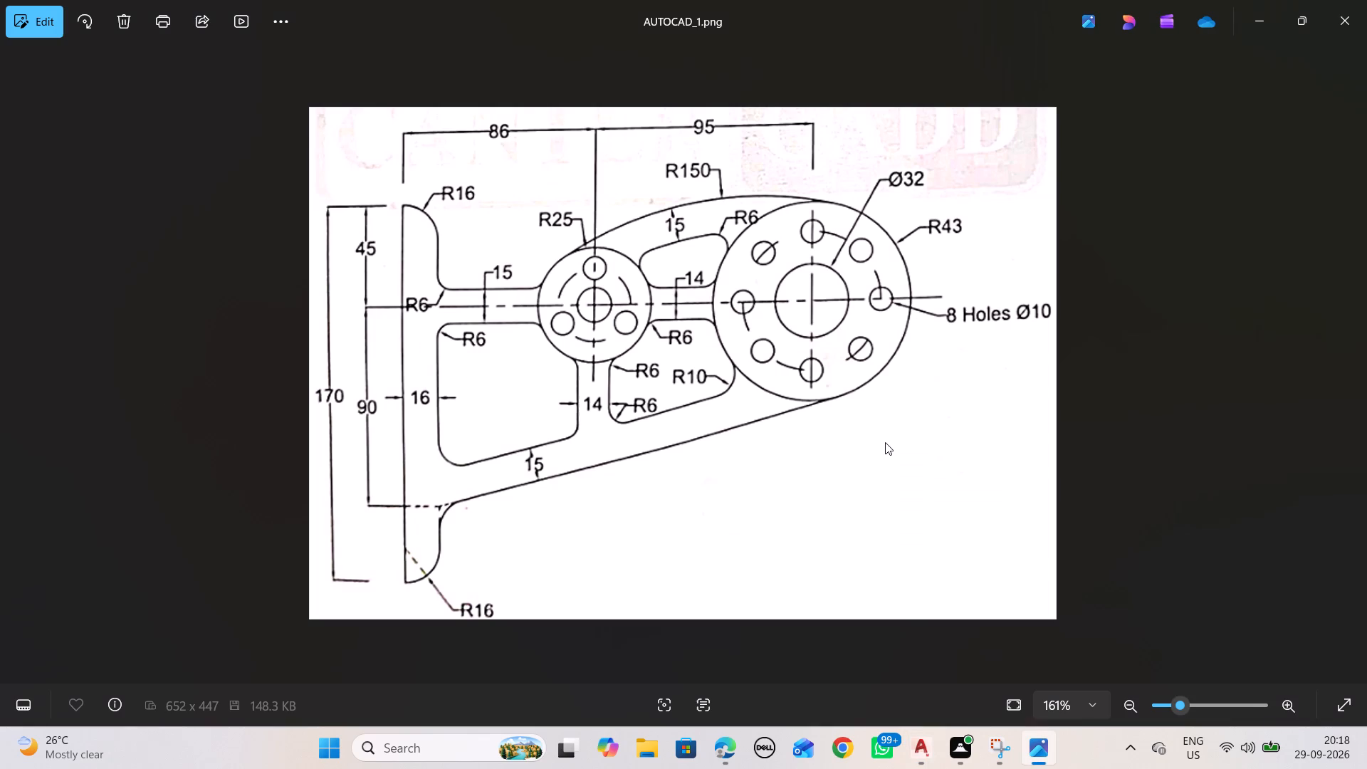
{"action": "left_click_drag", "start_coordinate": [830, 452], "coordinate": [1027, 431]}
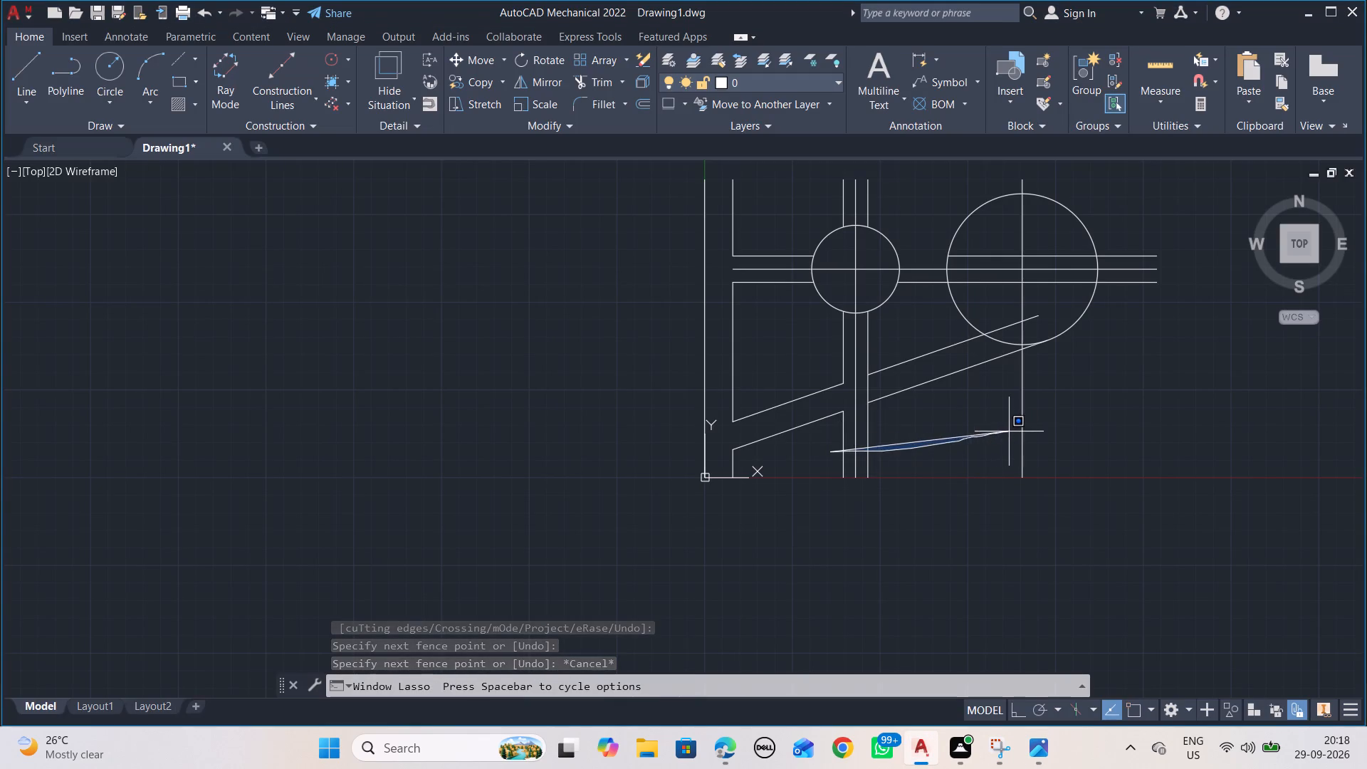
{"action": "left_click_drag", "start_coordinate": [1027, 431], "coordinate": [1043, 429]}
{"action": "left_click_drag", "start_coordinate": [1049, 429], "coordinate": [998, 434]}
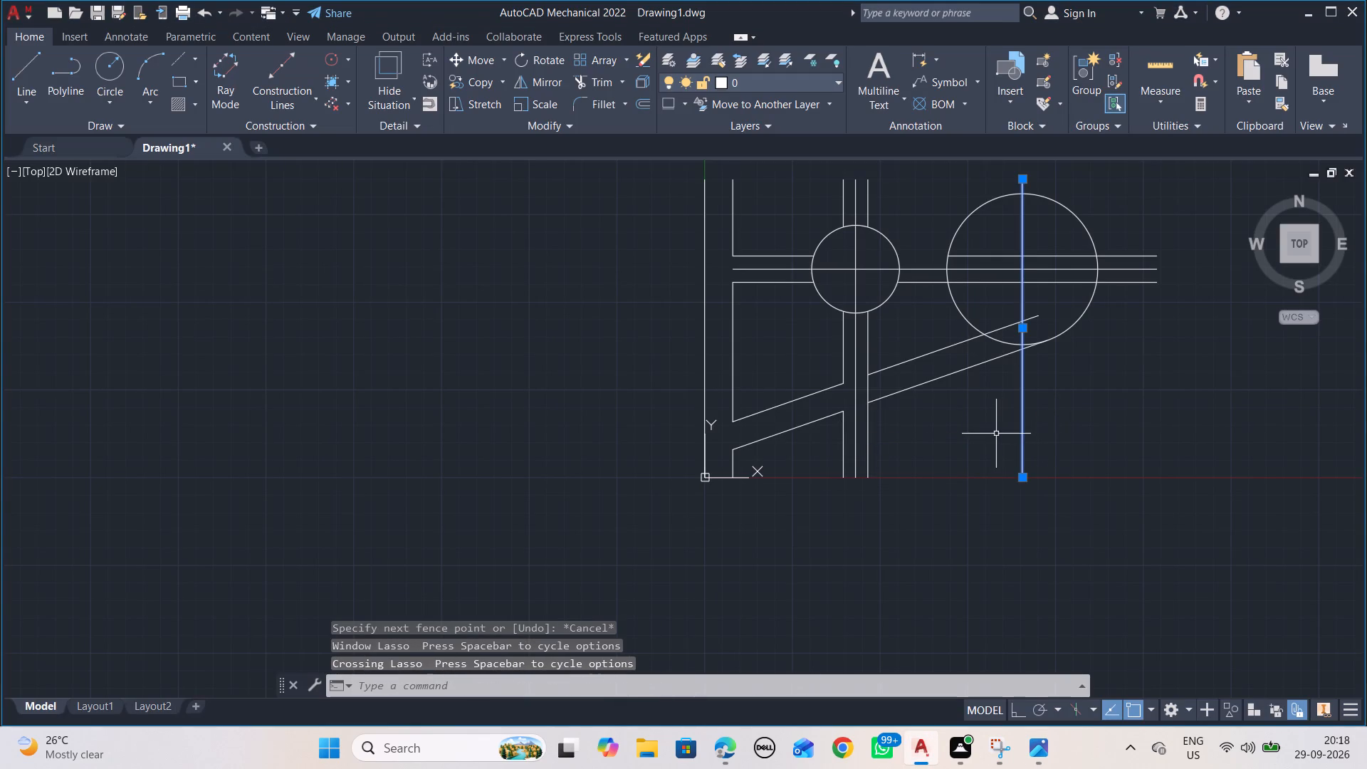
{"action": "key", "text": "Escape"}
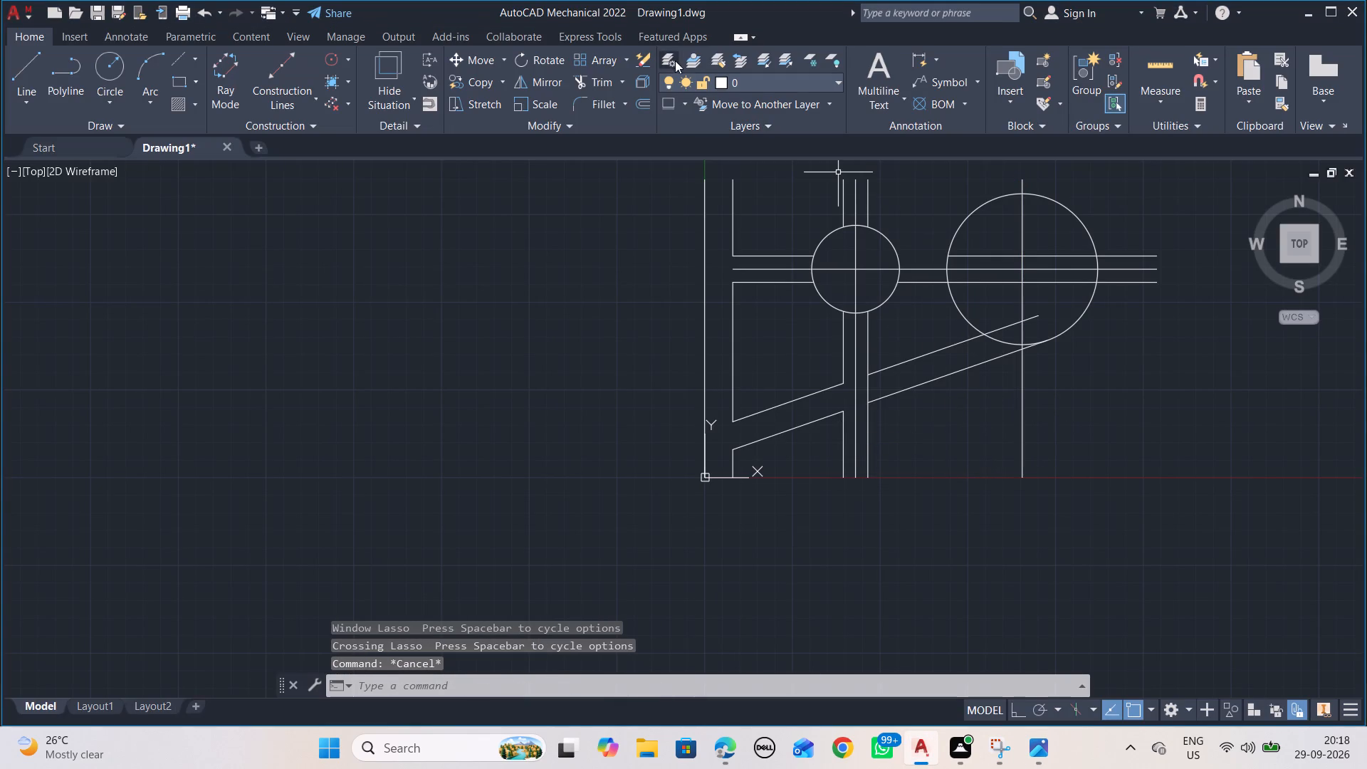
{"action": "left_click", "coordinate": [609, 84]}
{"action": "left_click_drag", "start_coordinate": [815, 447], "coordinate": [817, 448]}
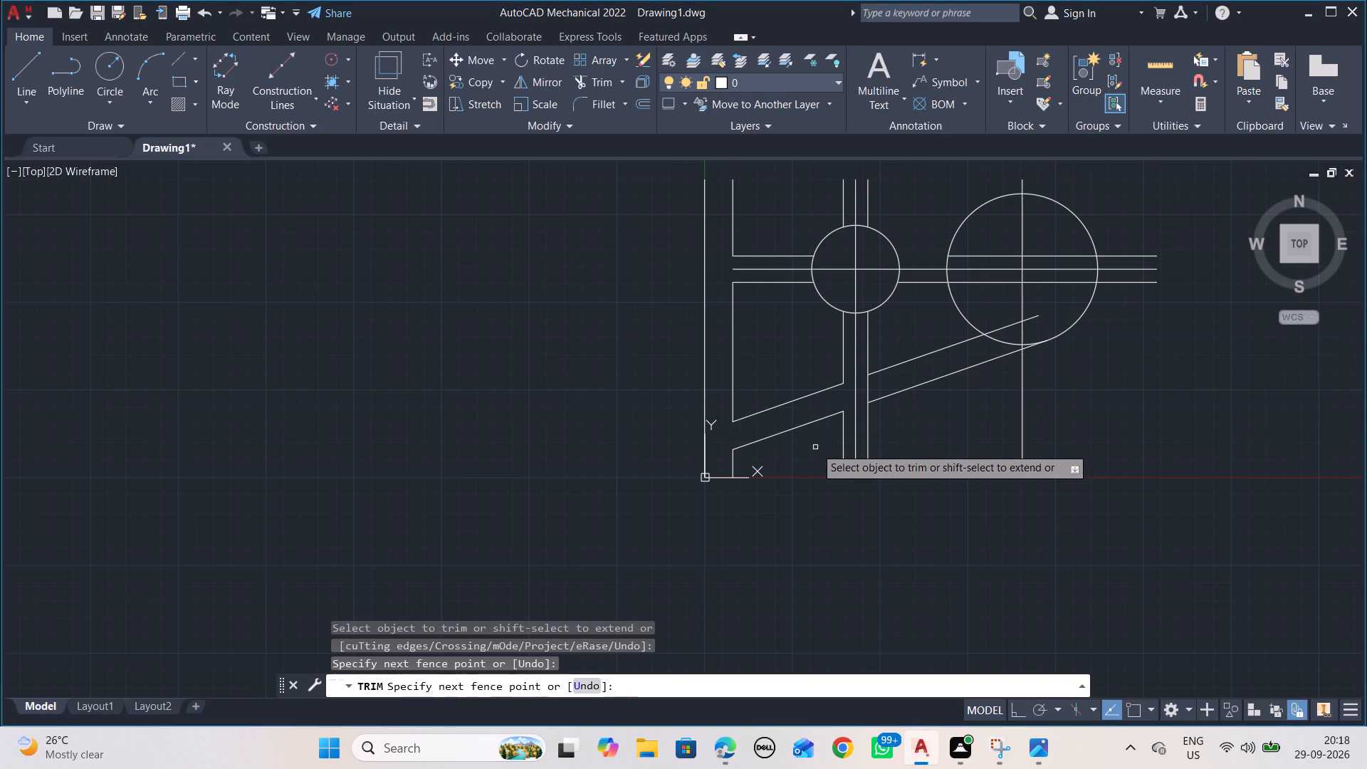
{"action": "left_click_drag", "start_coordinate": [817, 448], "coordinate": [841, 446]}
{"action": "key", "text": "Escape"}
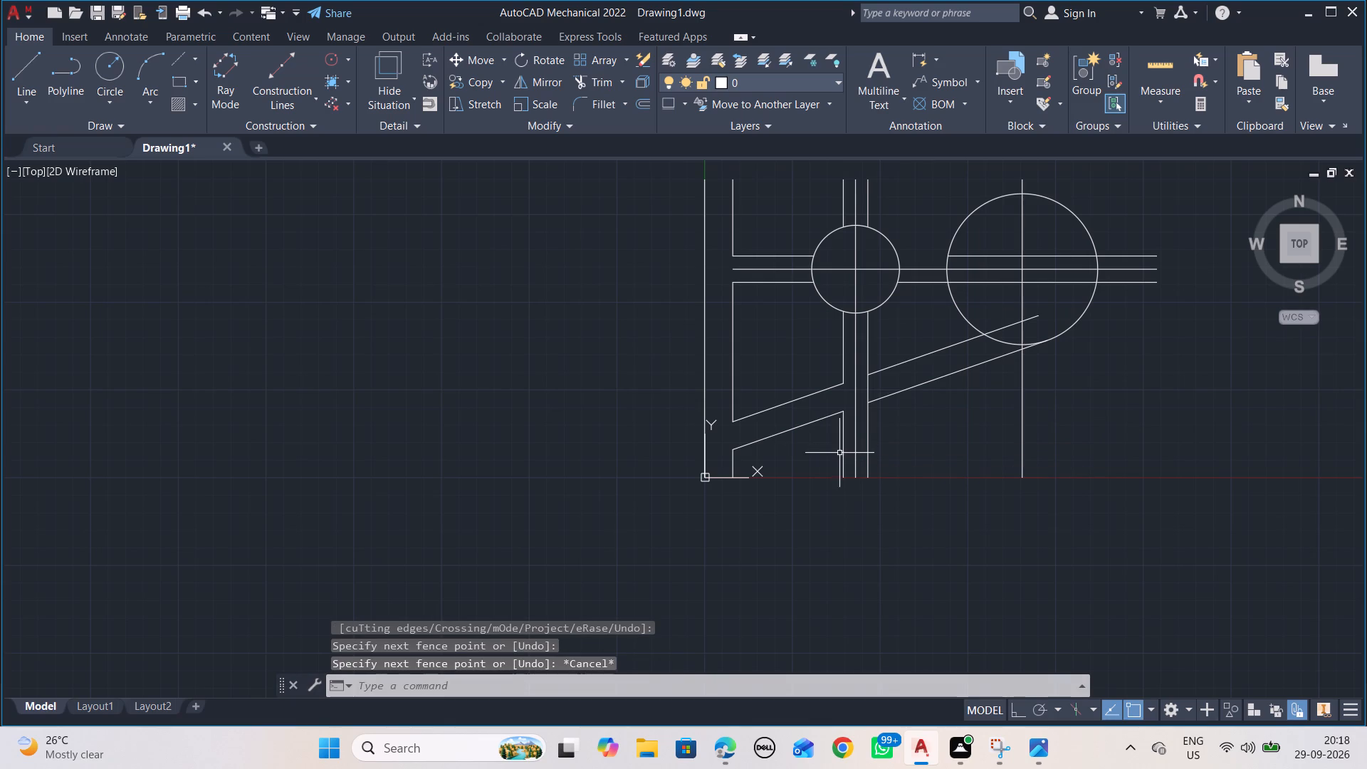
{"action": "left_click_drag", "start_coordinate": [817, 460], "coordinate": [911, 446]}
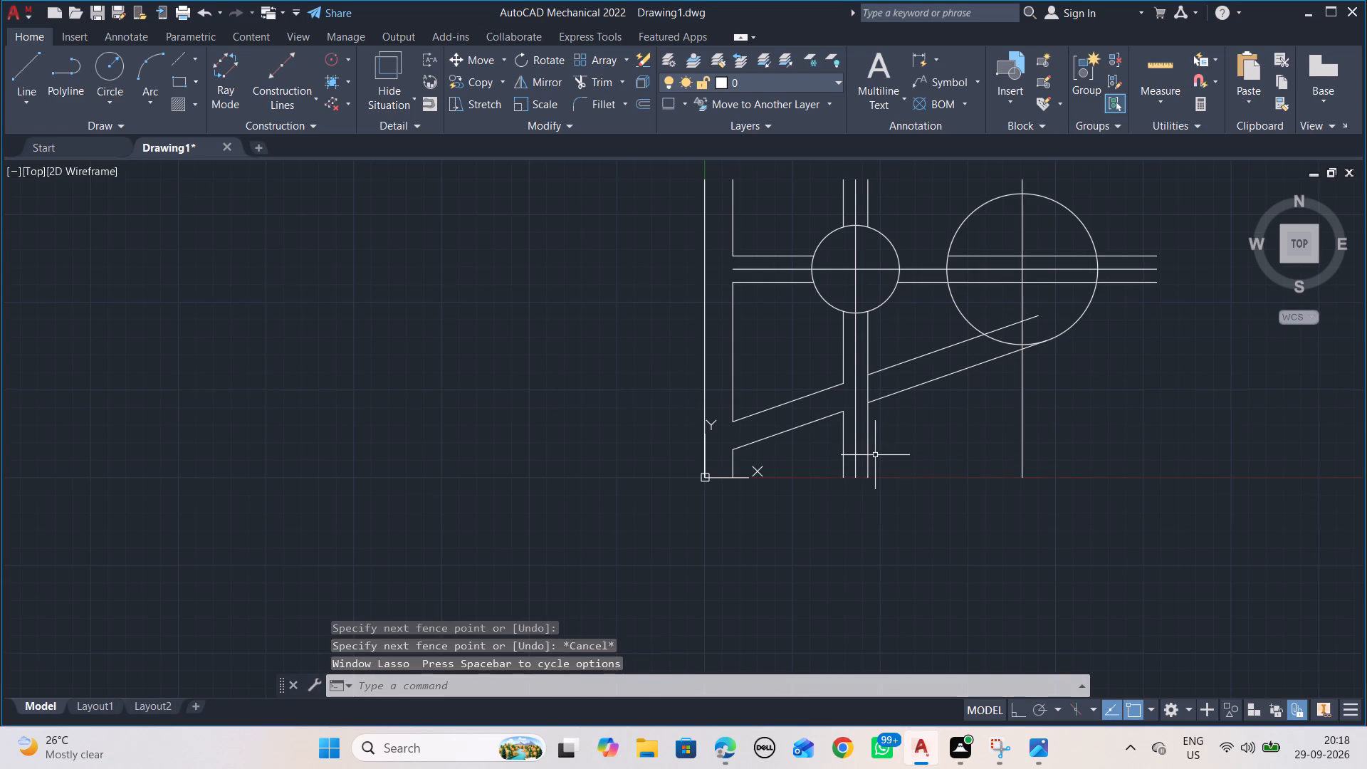
Trim the vertical rib's three lower line ends and the large hub's vertical centreline below the lower sloping edge.
{"action": "left_click", "coordinate": [595, 80]}
{"action": "left_click_drag", "start_coordinate": [830, 469], "coordinate": [899, 460]}
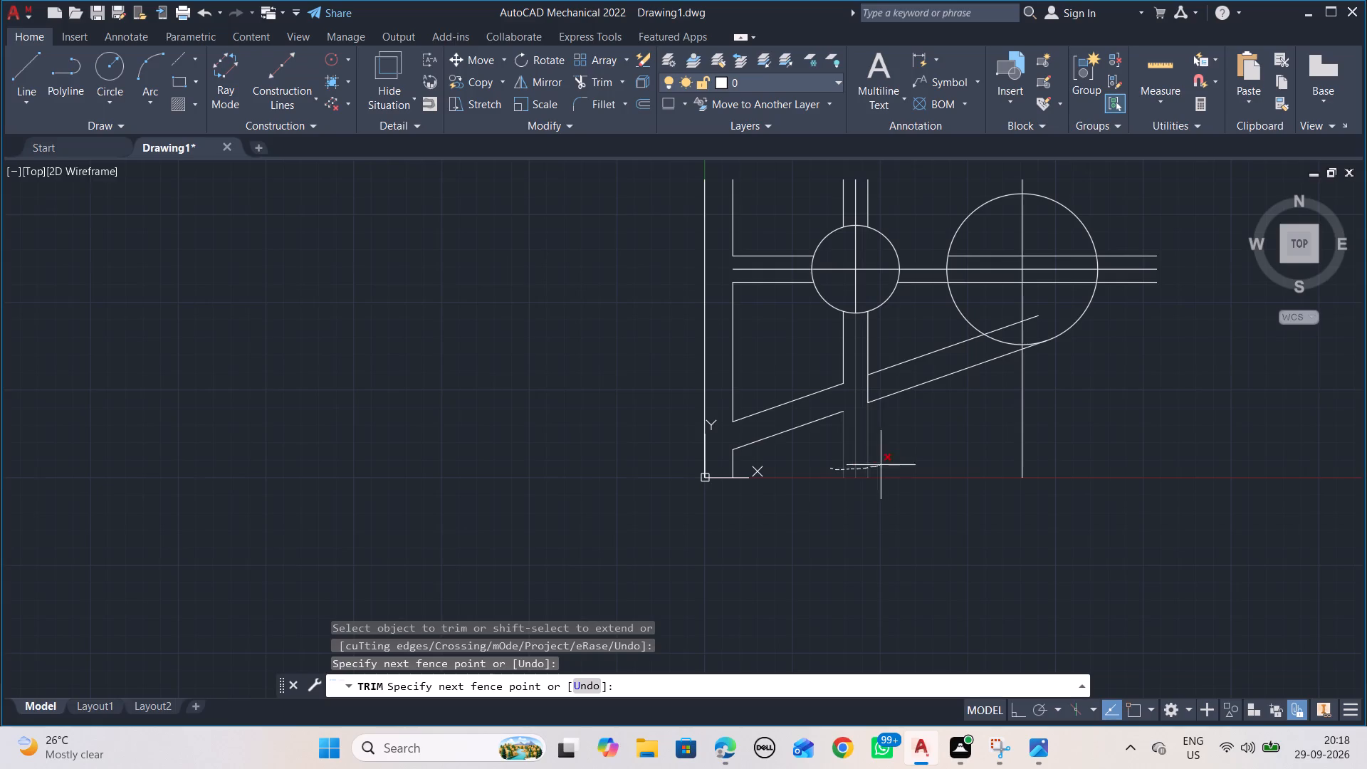
{"action": "left_click_drag", "start_coordinate": [899, 460], "coordinate": [1071, 423]}
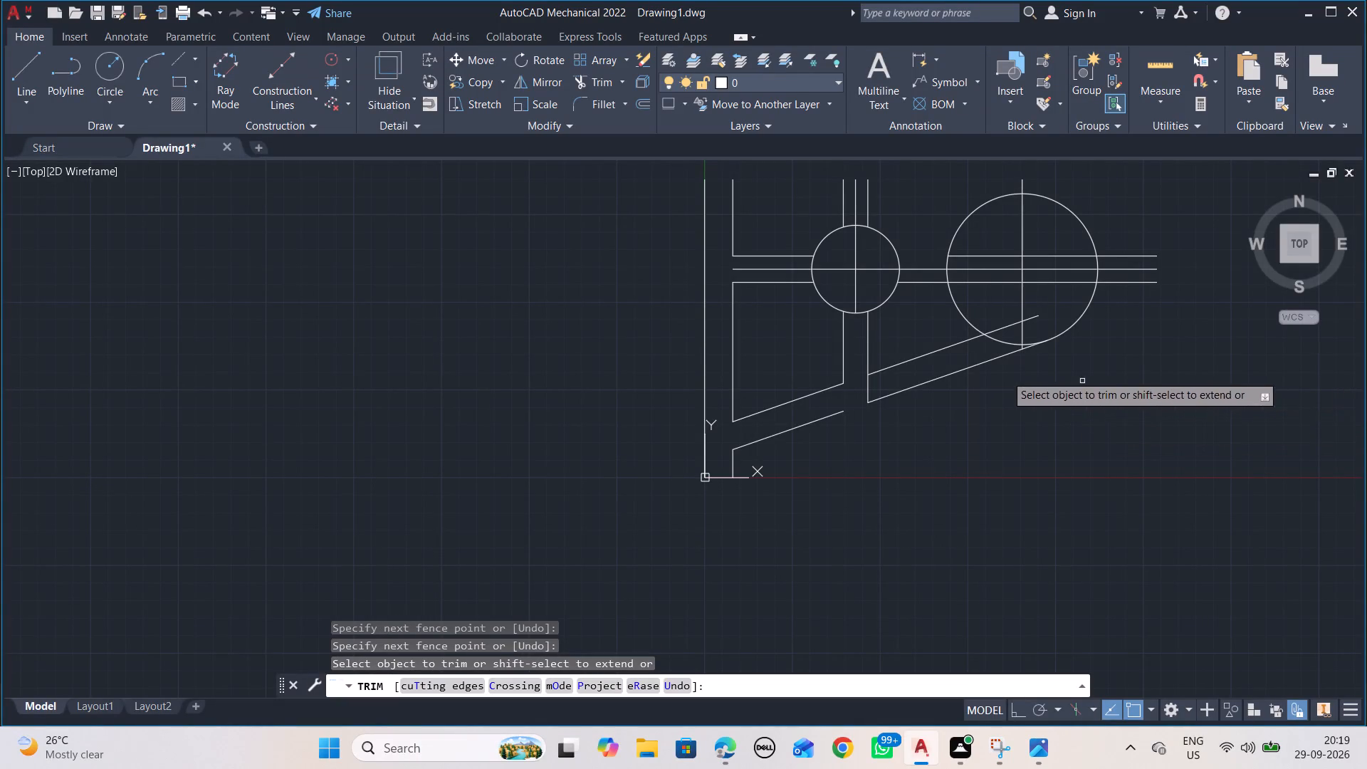
Trim the piece of the vertical rib's line nearest the large hub that lies between the two sloping lines.
{"action": "left_click_drag", "start_coordinate": [864, 387], "coordinate": [873, 387]}
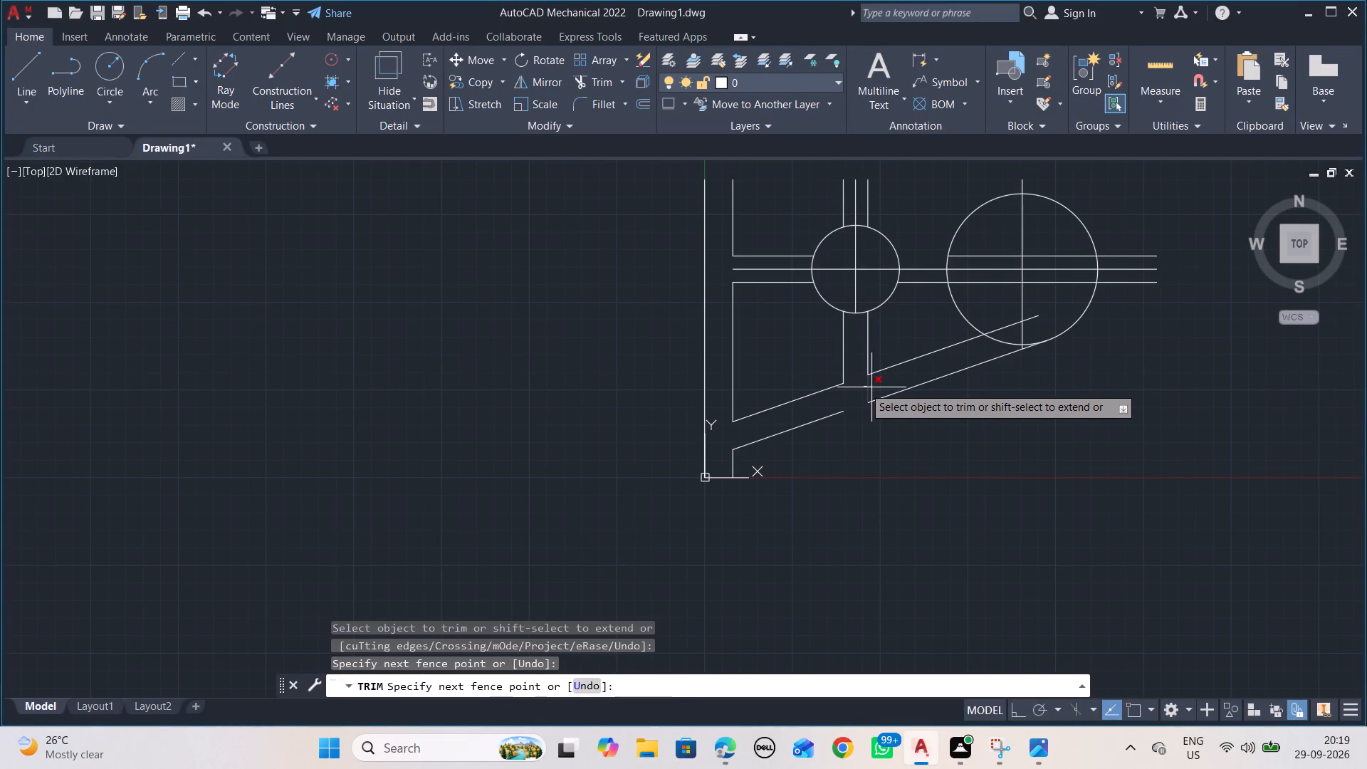
{"action": "left_click_drag", "start_coordinate": [873, 387], "coordinate": [874, 387]}
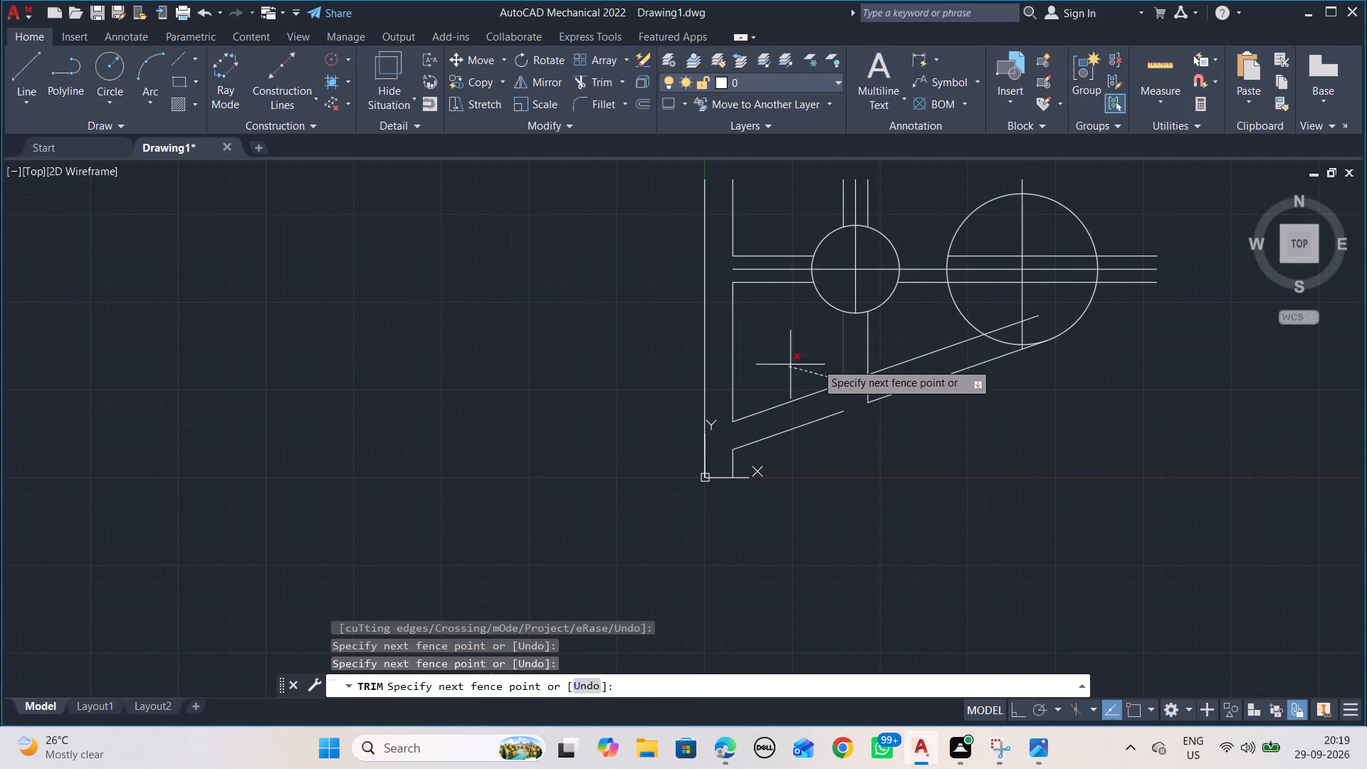
{"action": "left_click", "coordinate": [884, 386]}
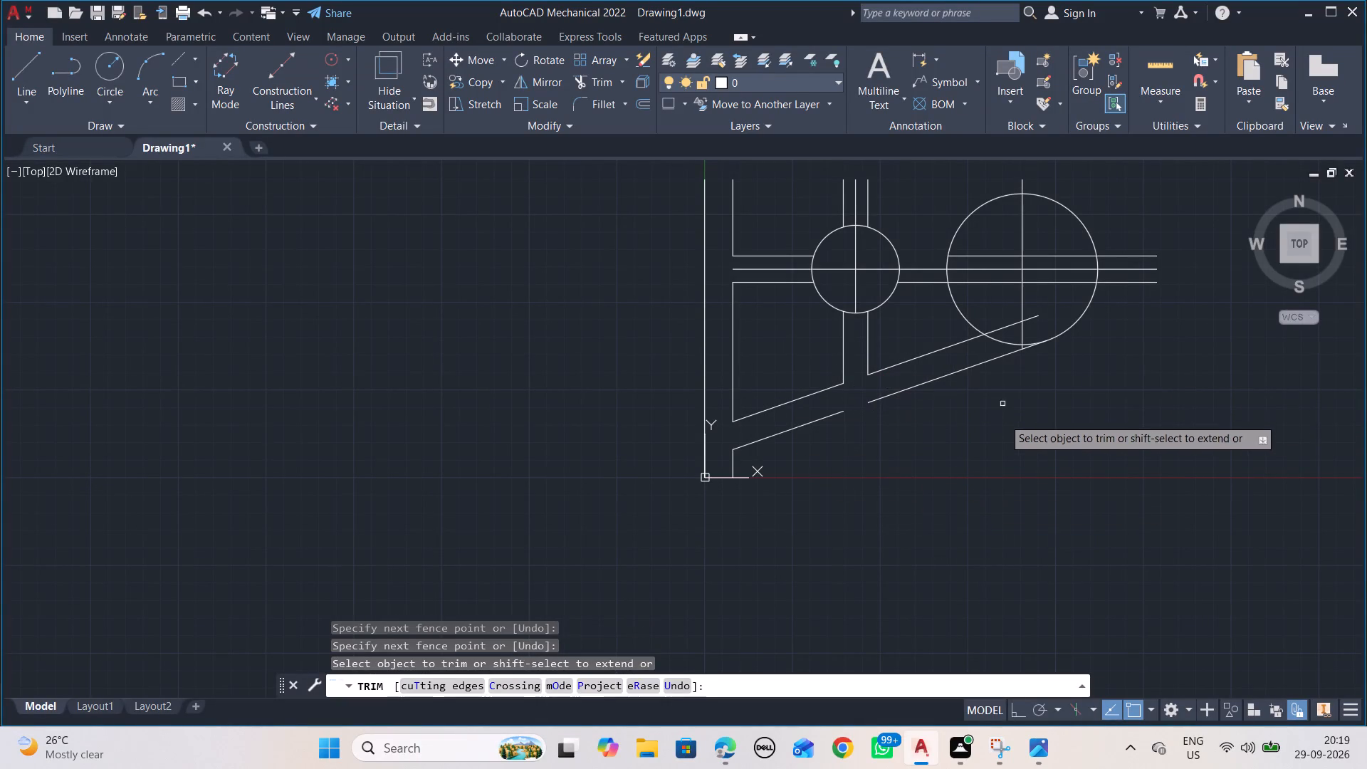
{"action": "key", "text": "Escape"}
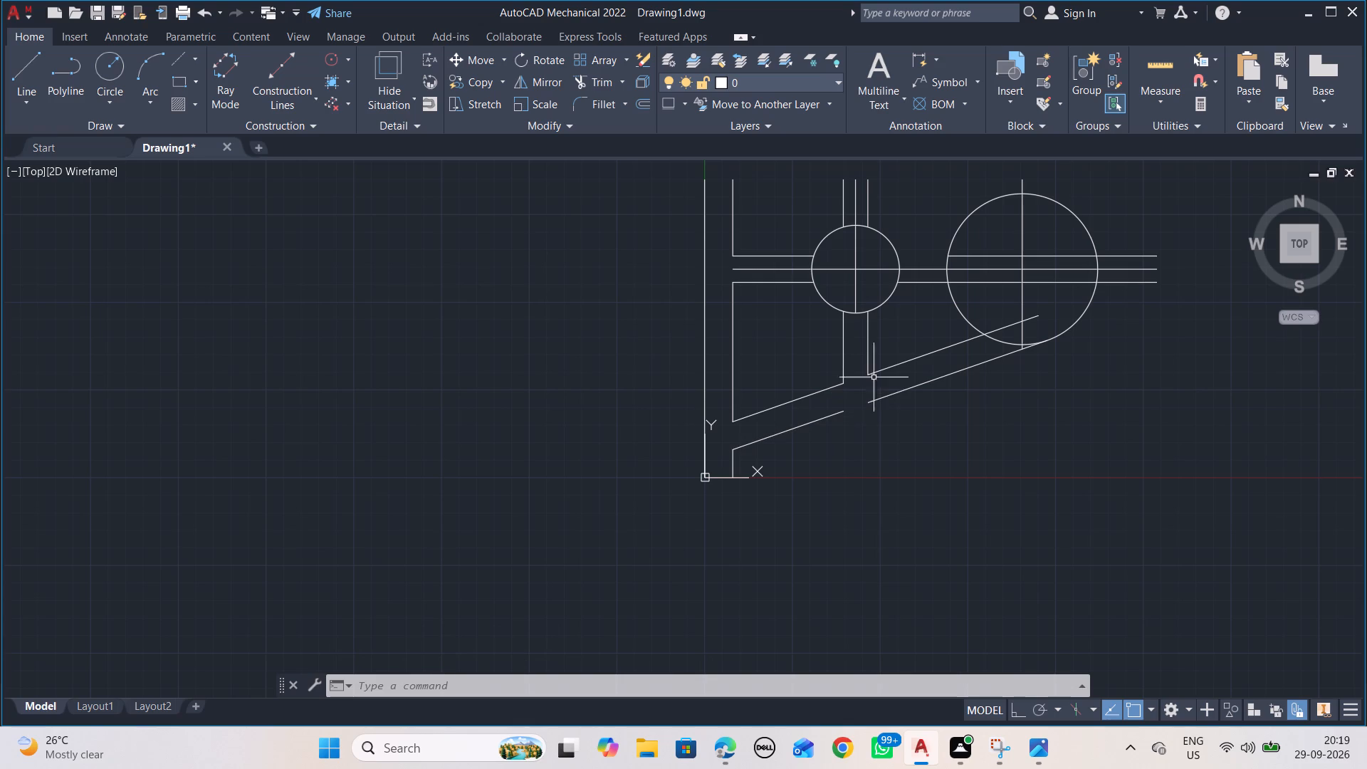
{"action": "middle_click_drag", "start_coordinate": [859, 345], "coordinate": [837, 425]}
{"action": "scroll", "coordinate": [838, 424], "scroll_direction": "up", "scroll_amount": 1}
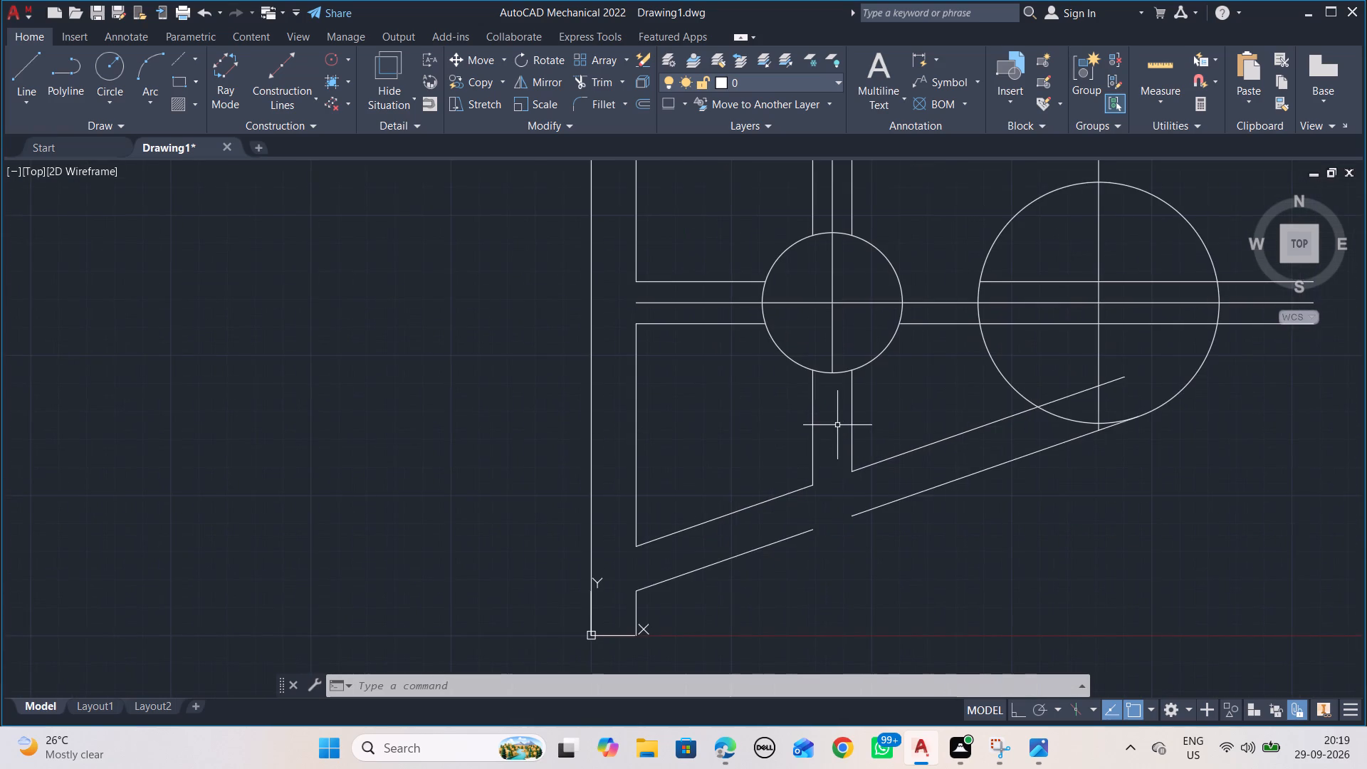
Draw the upper horizontal rib line, about 28.8 units long, from the large hub circle to the small hub circle.
{"action": "scroll", "coordinate": [837, 425], "scroll_direction": "down", "scroll_amount": 2}
{"action": "key", "text": "alt+Tab"}
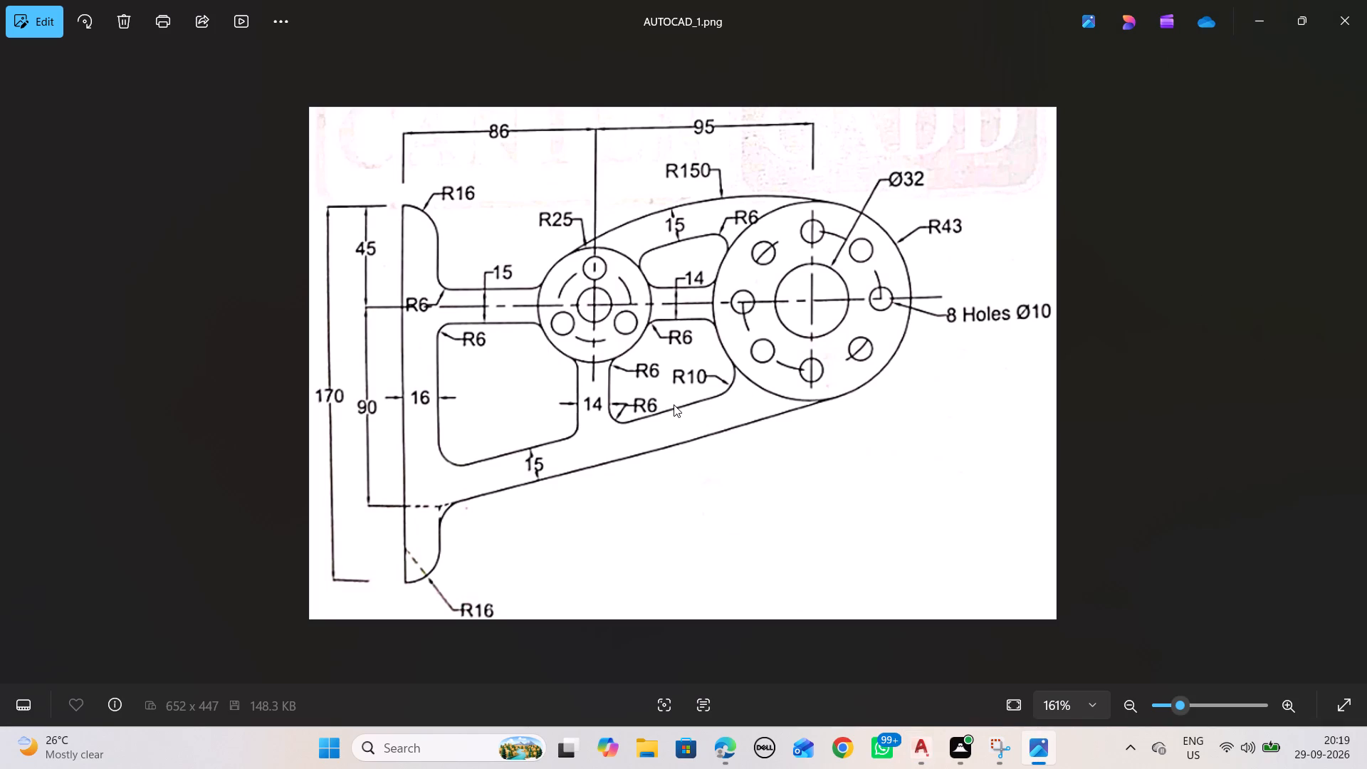
{"action": "key", "text": "alt+Tab"}
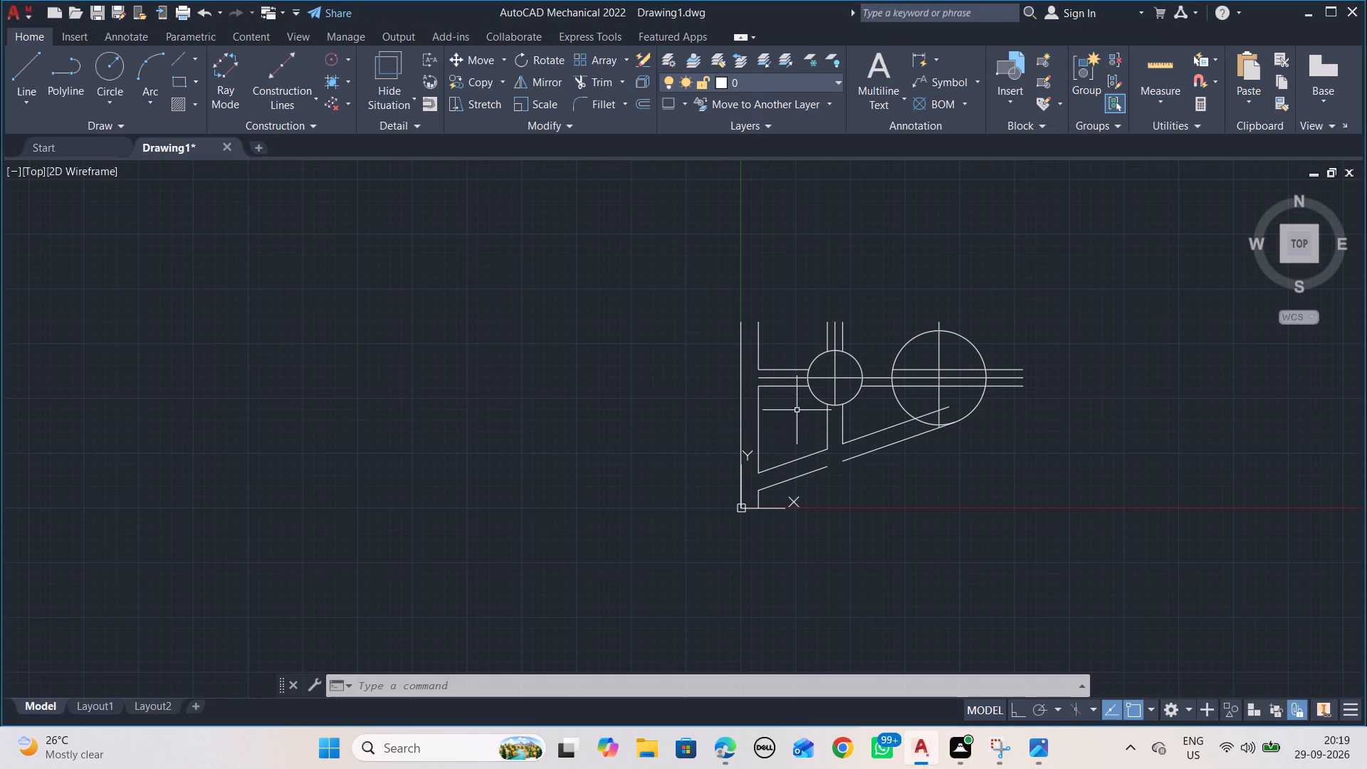
{"action": "key", "text": "alt+Tab"}
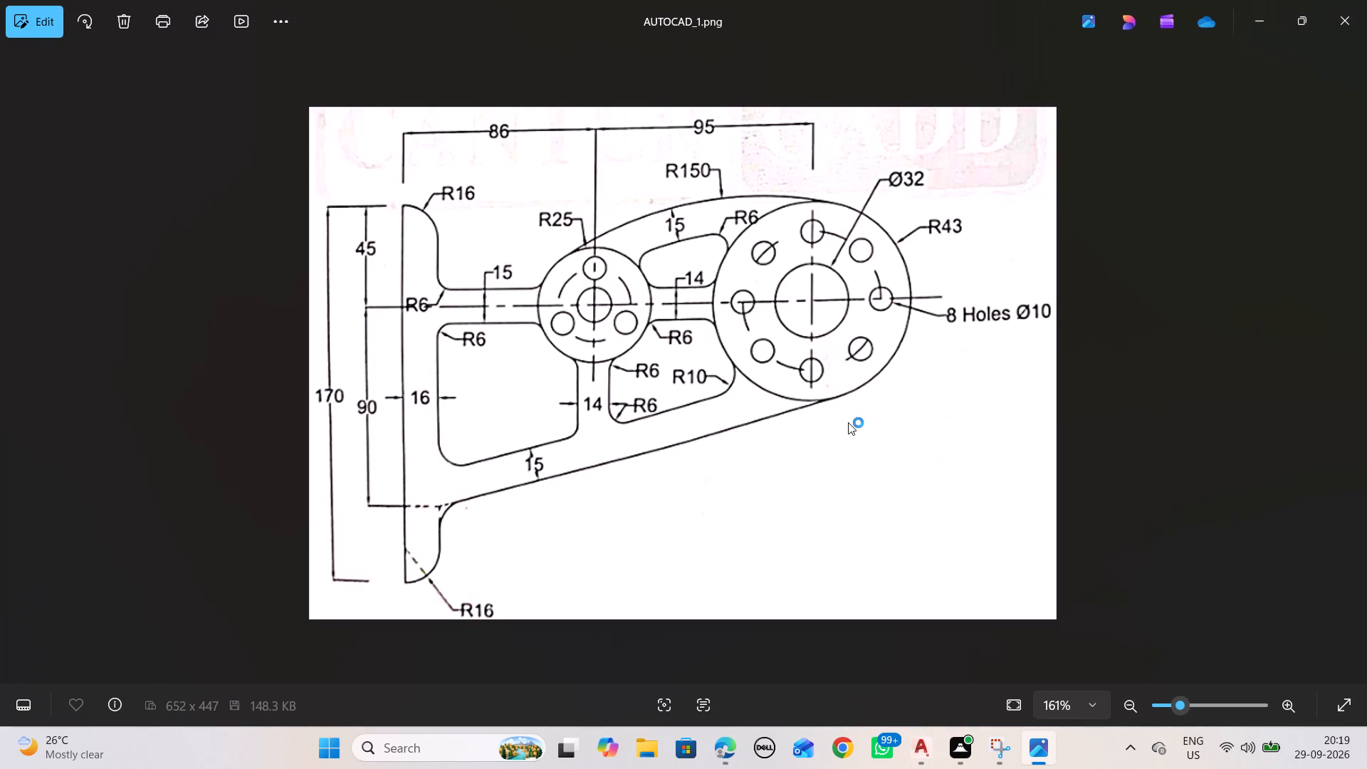
{"action": "key", "text": "alt+Tab"}
{"action": "scroll", "coordinate": [872, 383], "scroll_direction": "up", "scroll_amount": 3}
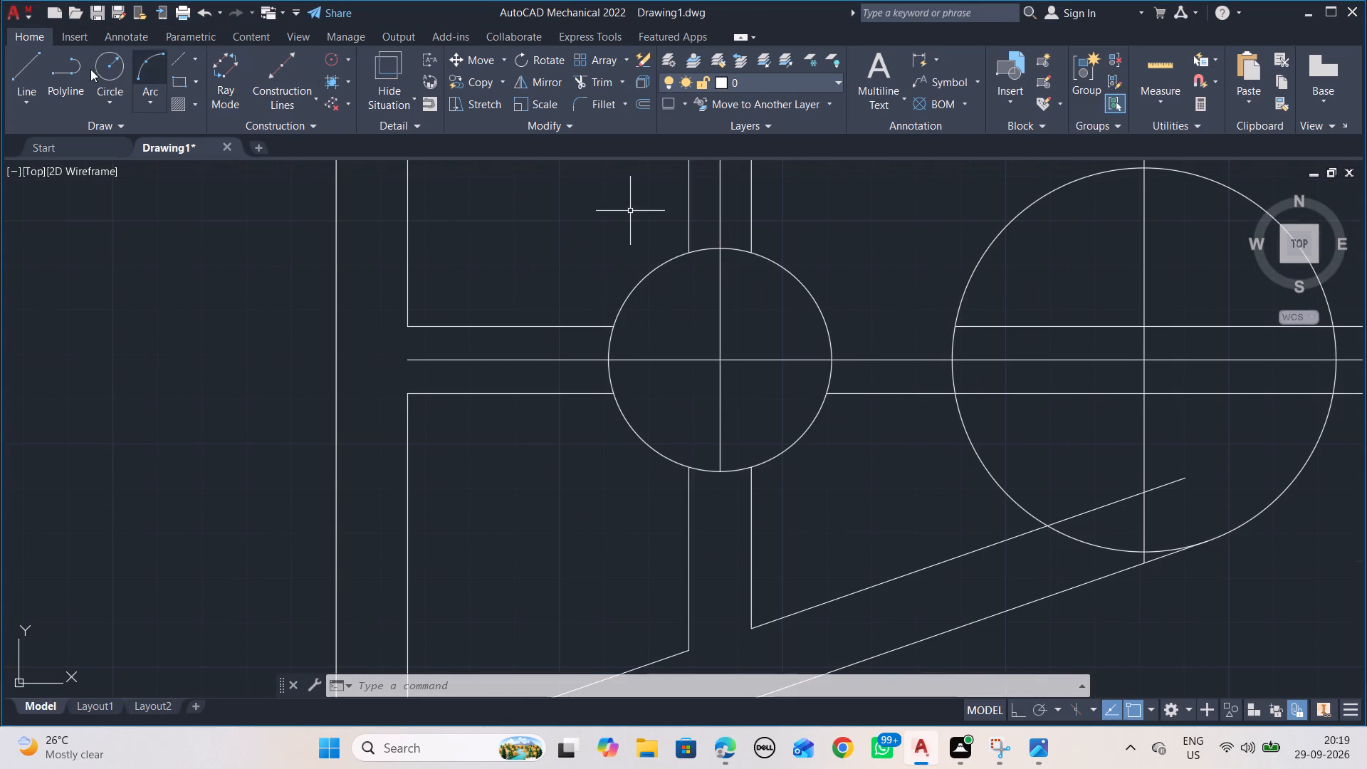
{"action": "left_click", "coordinate": [35, 62]}
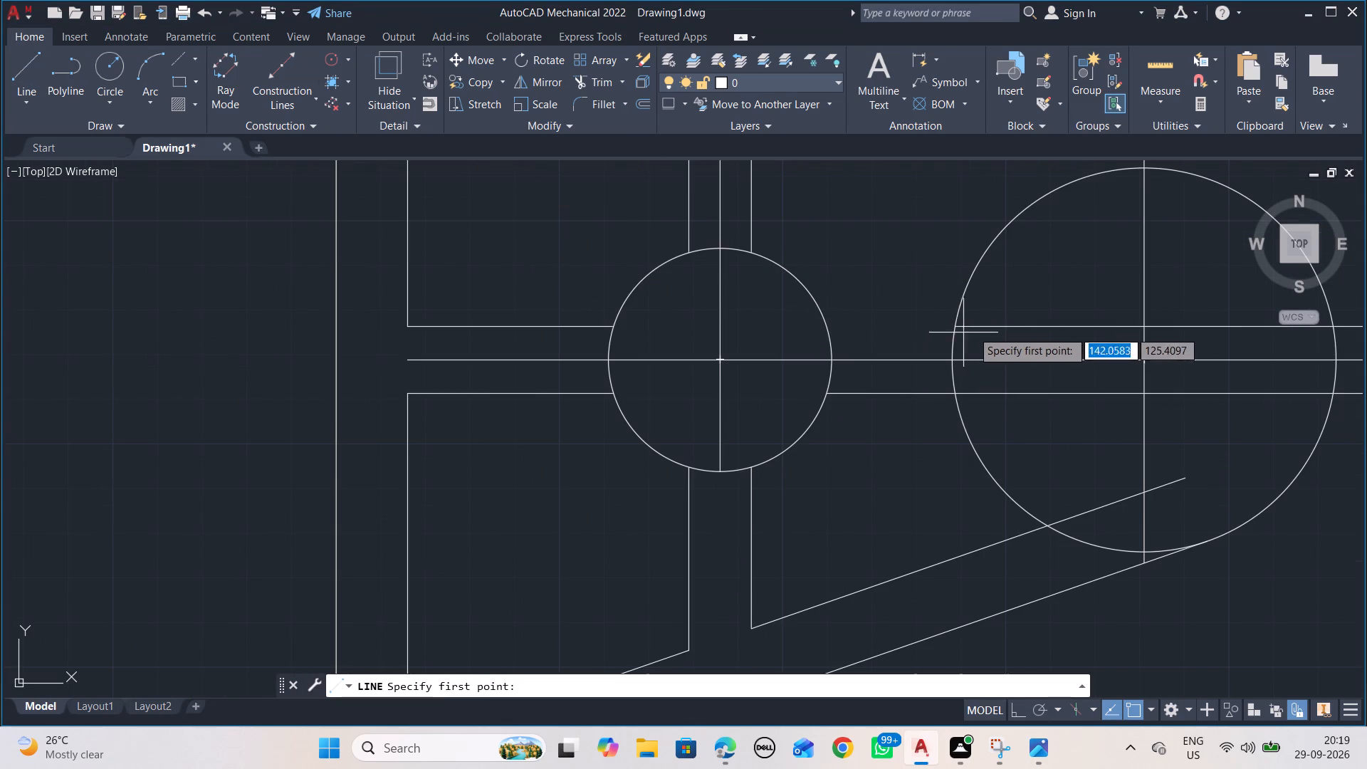
{"action": "left_click", "coordinate": [955, 325]}
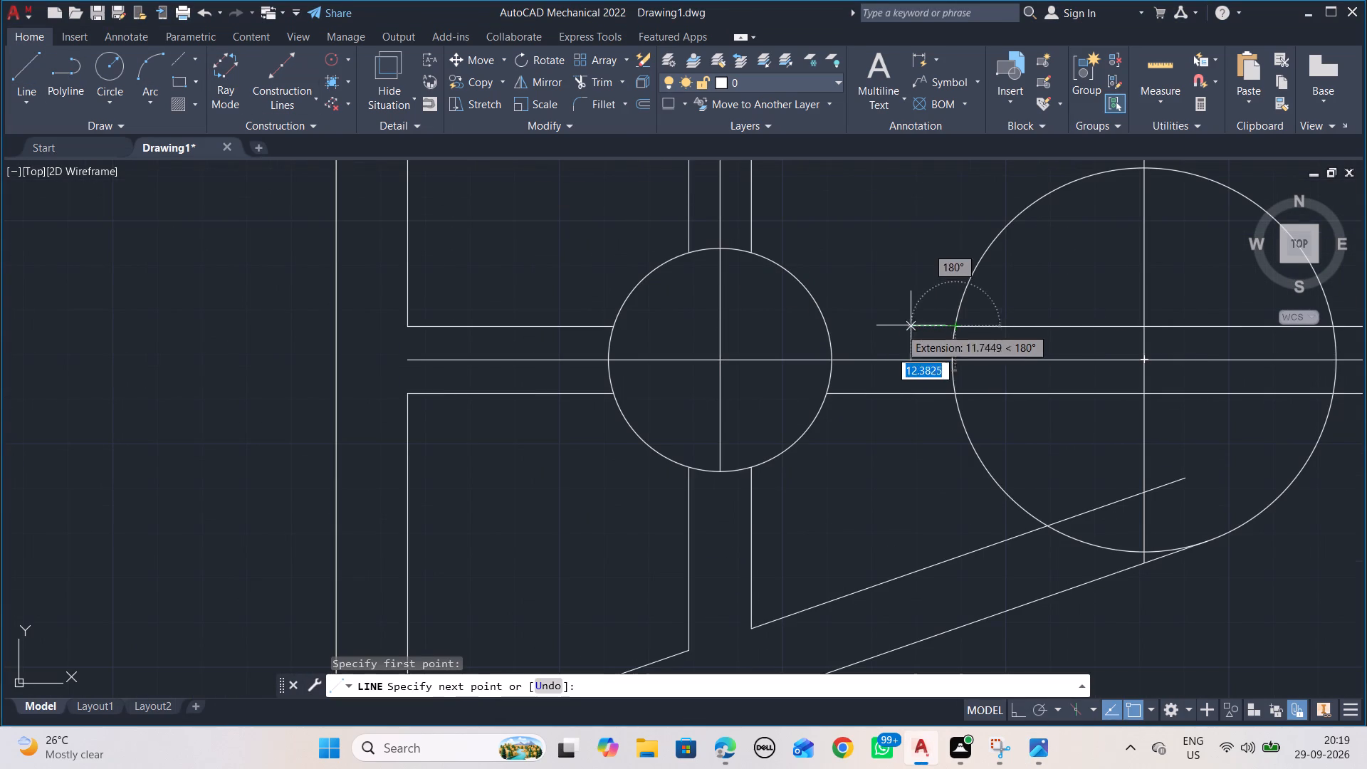
{"action": "left_click", "coordinate": [827, 331]}
{"action": "middle_click", "coordinate": [992, 414]}
{"action": "key", "text": "Escape"}
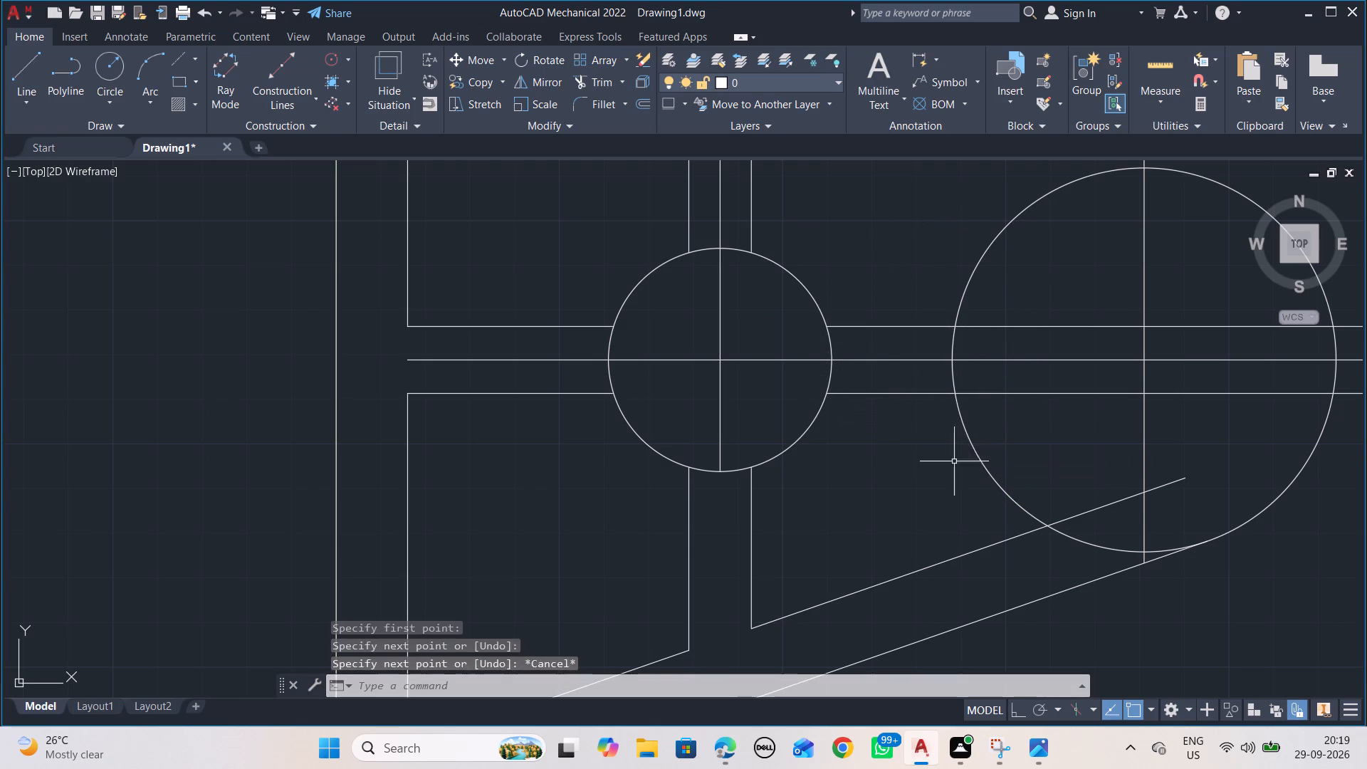
Compare the ribs and hub circles drawn so far with the AUTOCAD_1.png reference image.
{"action": "key", "text": "alt+Tab"}
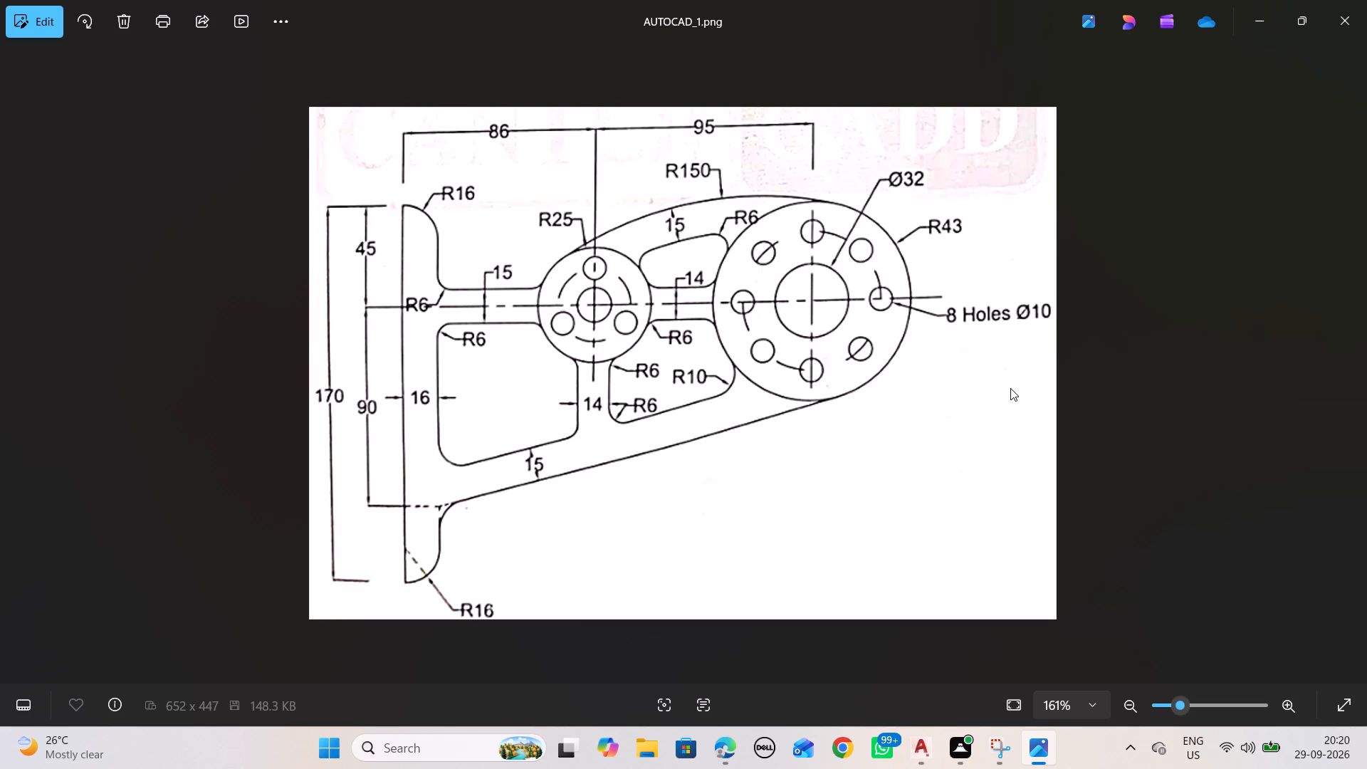
{"action": "key", "text": "alt+Tab"}
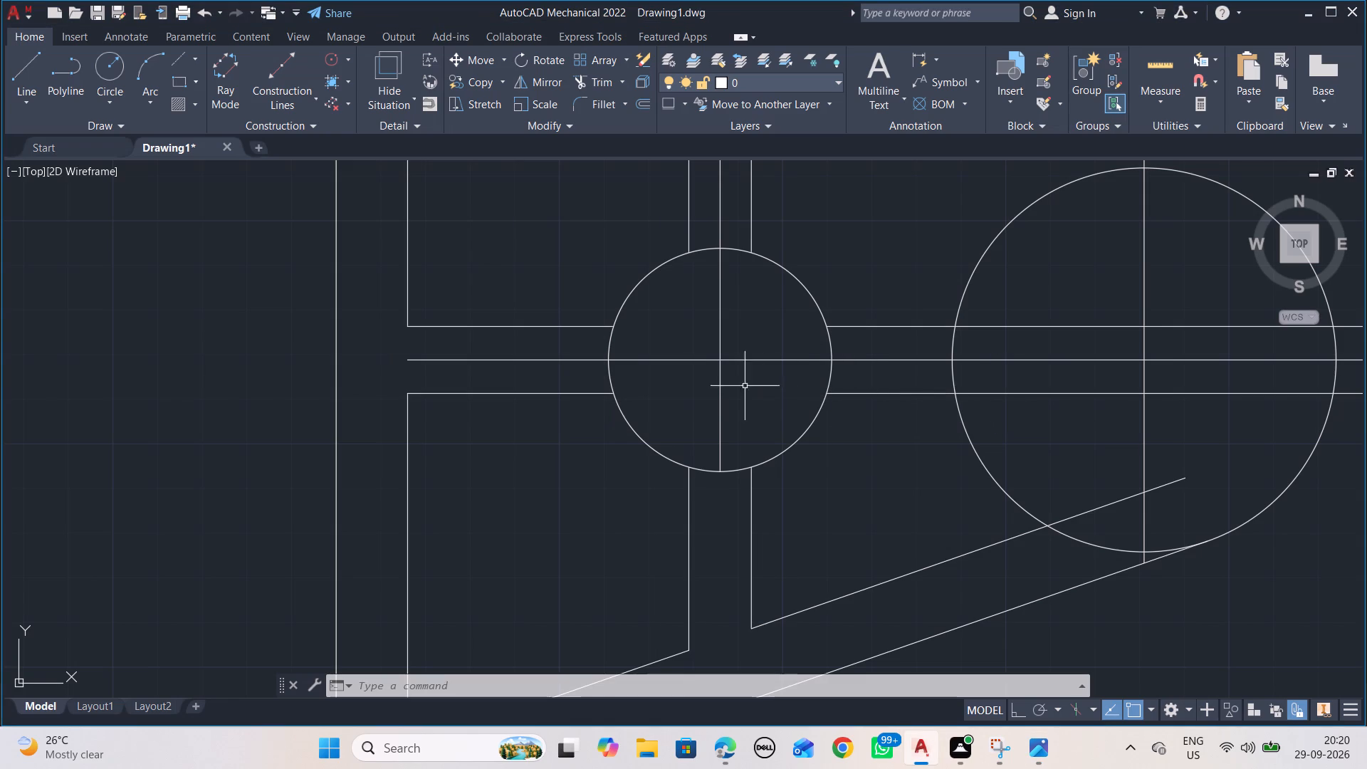
{"action": "scroll", "coordinate": [753, 362], "scroll_direction": "down", "scroll_amount": 1}
{"action": "scroll", "coordinate": [649, 316], "scroll_direction": "down", "scroll_amount": 1}
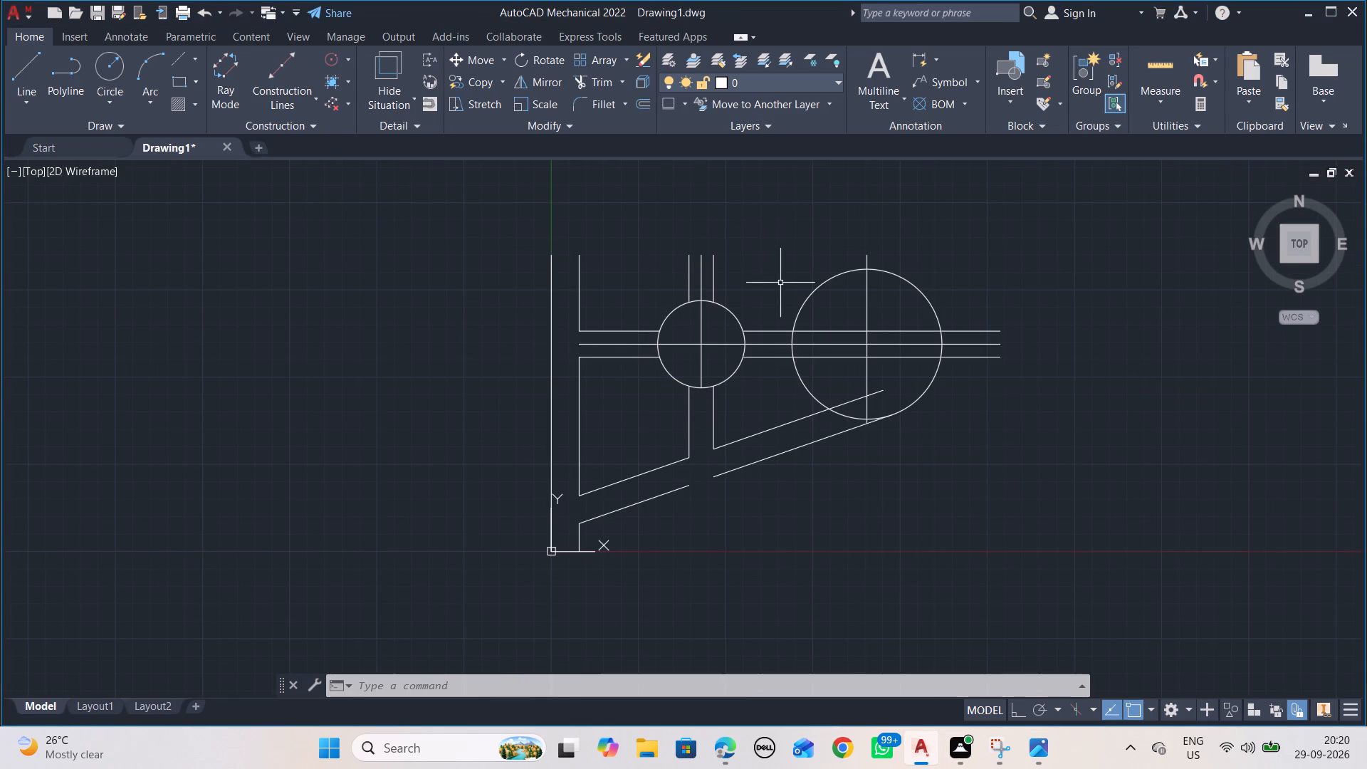
{"action": "key", "text": "alt+Tab"}
{"action": "key", "text": "alt+Tab"}
{"action": "key", "text": "alt+Tab"}
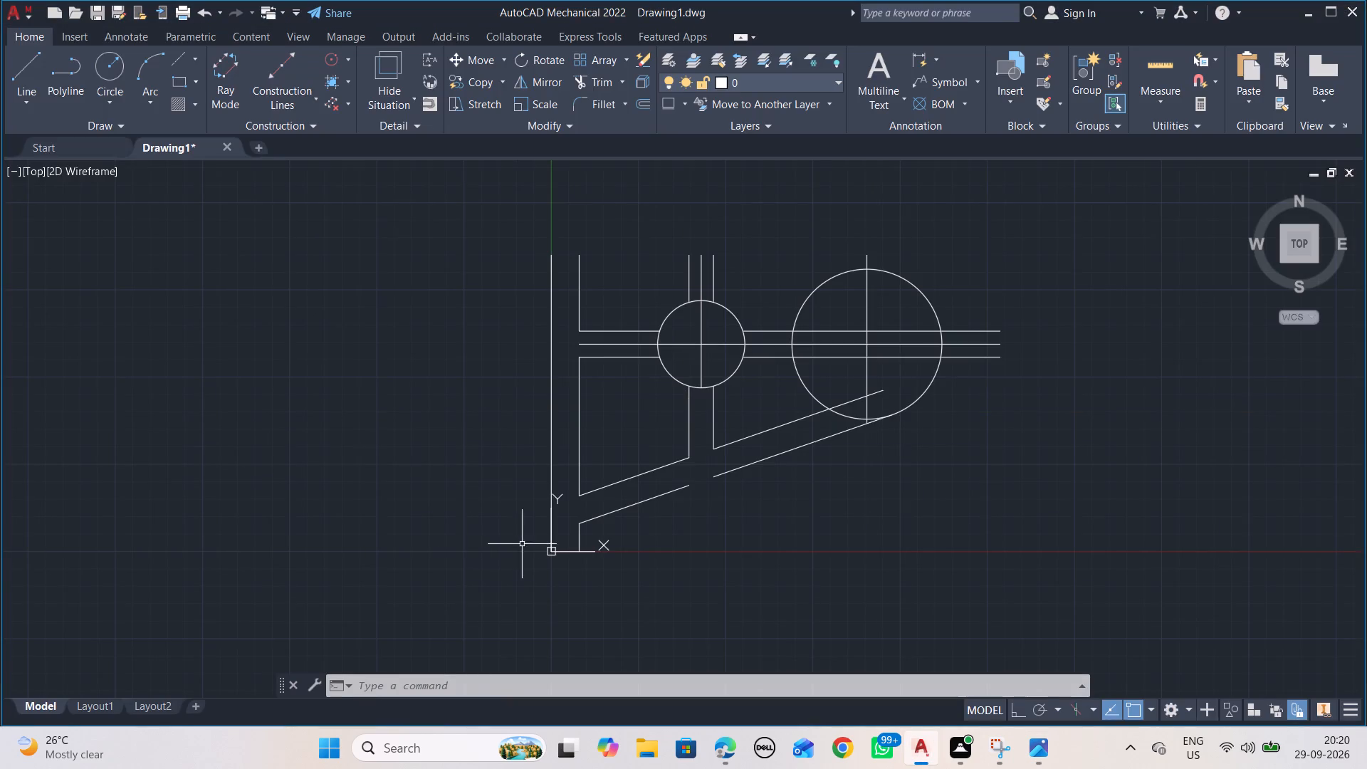
{"action": "key", "text": "alt+Tab"}
{"action": "key", "text": "alt+Tab"}
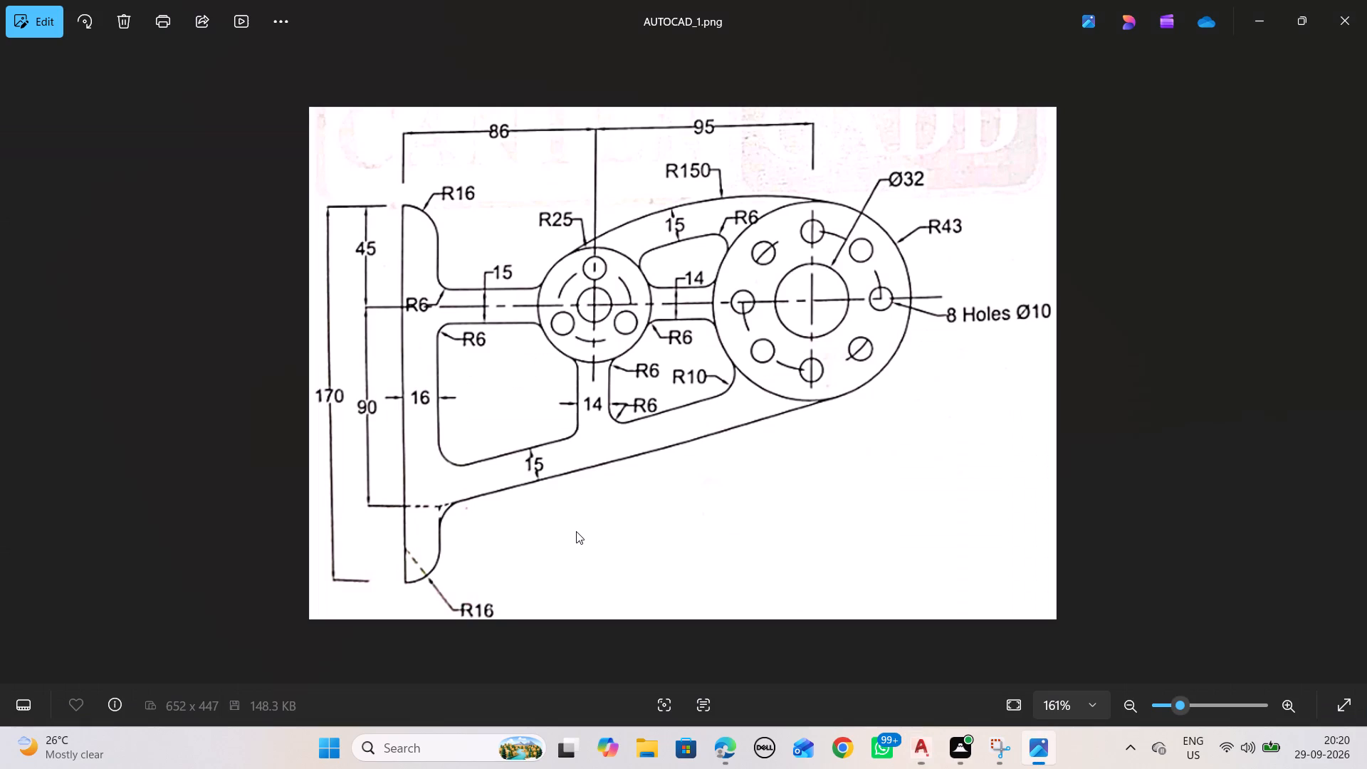
{"action": "key", "text": "alt+Tab"}
{"action": "key", "text": "alt+Tab"}
{"action": "key", "text": "alt+Tab"}
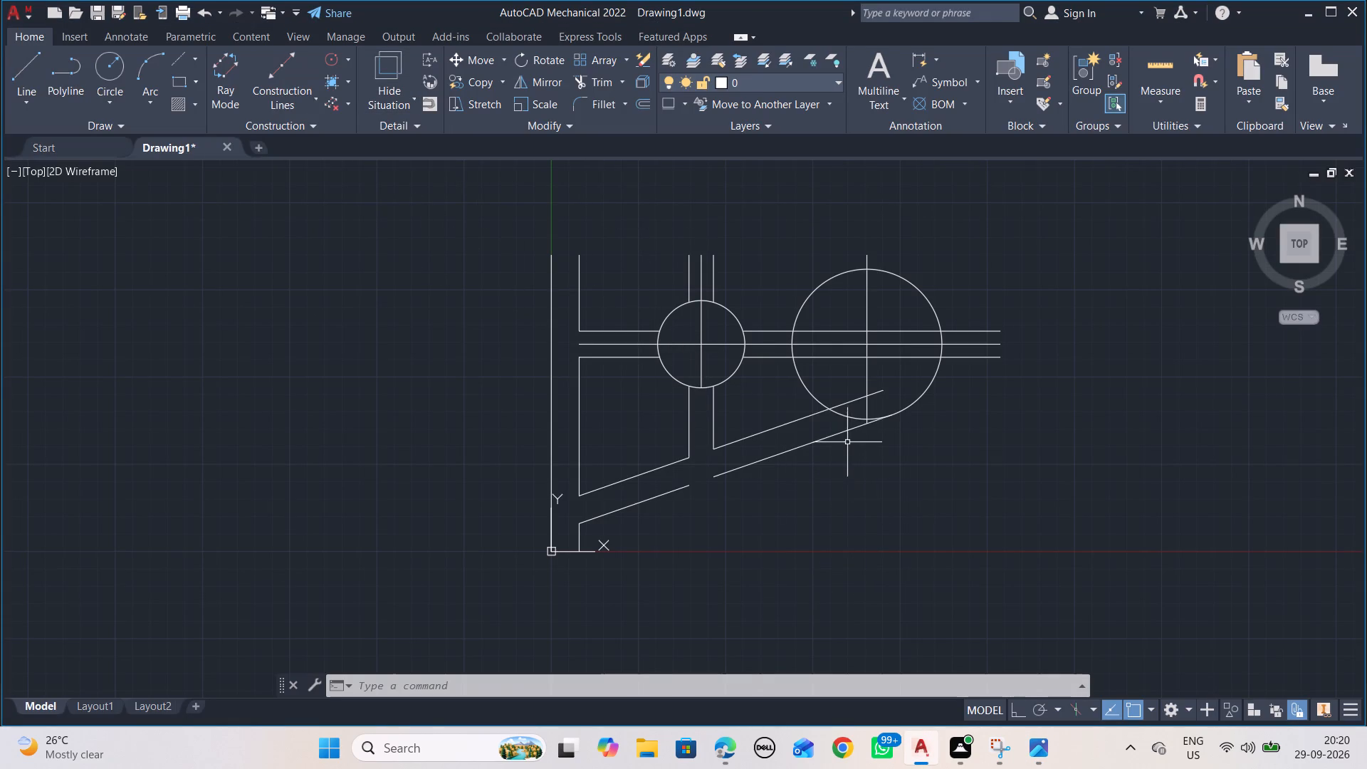
{"action": "key", "text": "alt+Tab"}
{"action": "key", "text": "alt+Tab"}
Trim the three horizontal line ends that extend beyond the large hub circle on the side away from the flange.
{"action": "left_click", "coordinate": [602, 79]}
{"action": "left_click_drag", "start_coordinate": [960, 296], "coordinate": [963, 333]}
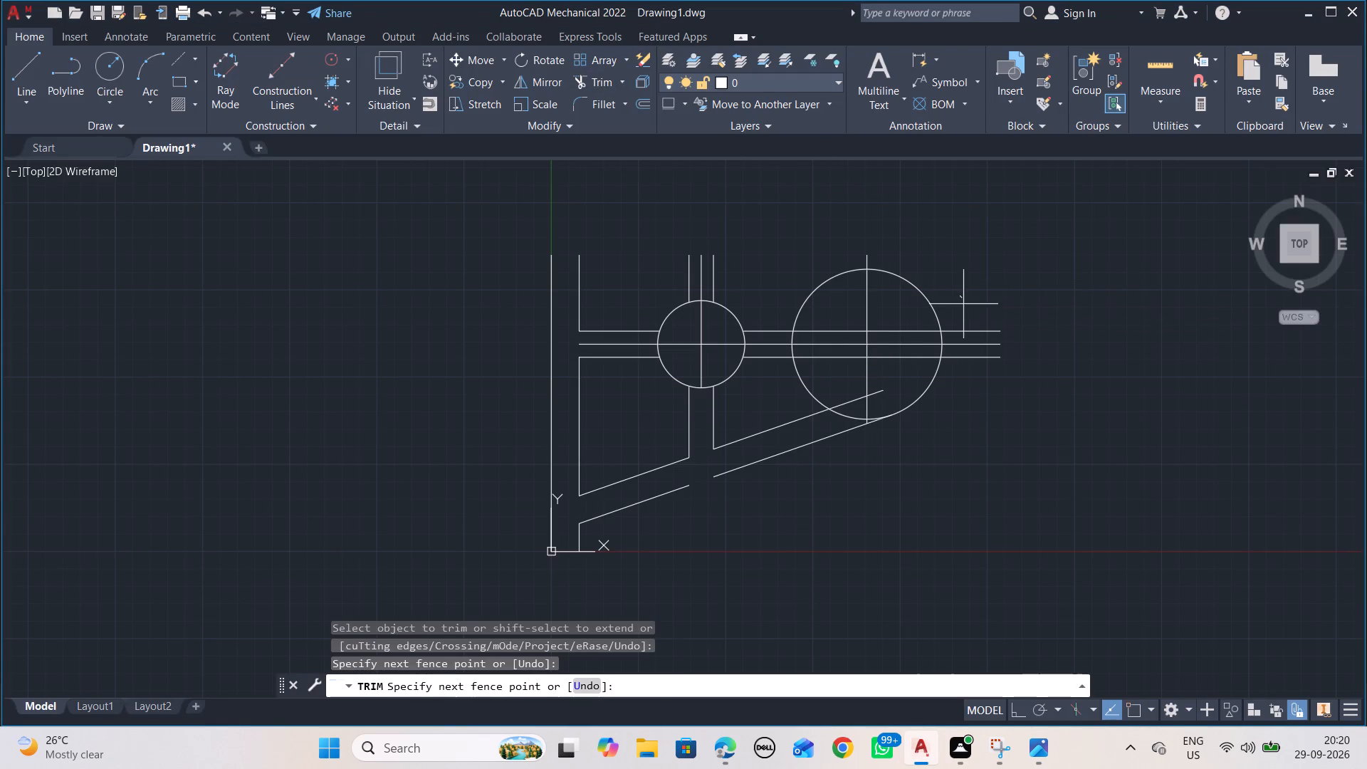
{"action": "left_click_drag", "start_coordinate": [963, 333], "coordinate": [980, 390]}
{"action": "key", "text": "Escape"}
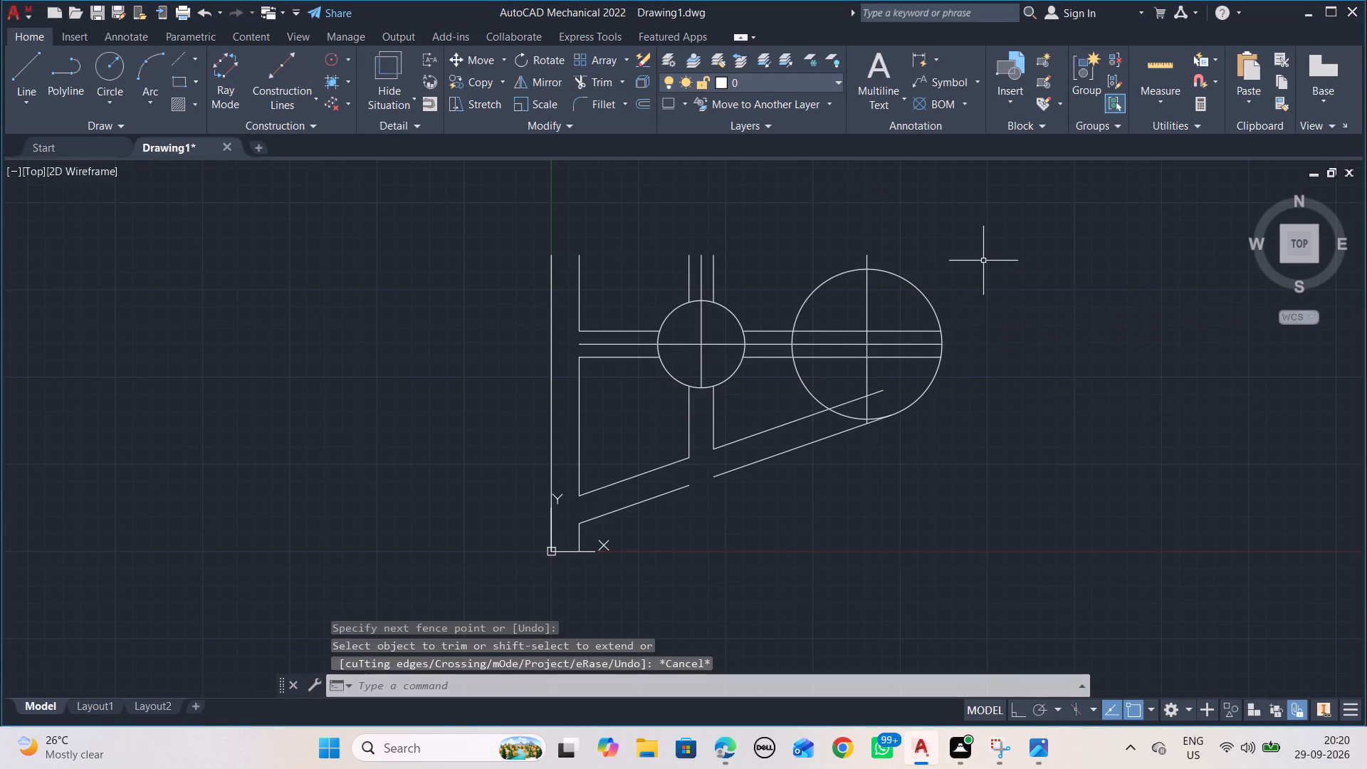
Examine the hubs and the flange's upper end in the AUTOCAD_1.png reference and compare them with the drawing.
{"action": "key", "text": "alt+Tab"}
{"action": "key", "text": "alt+Tab"}
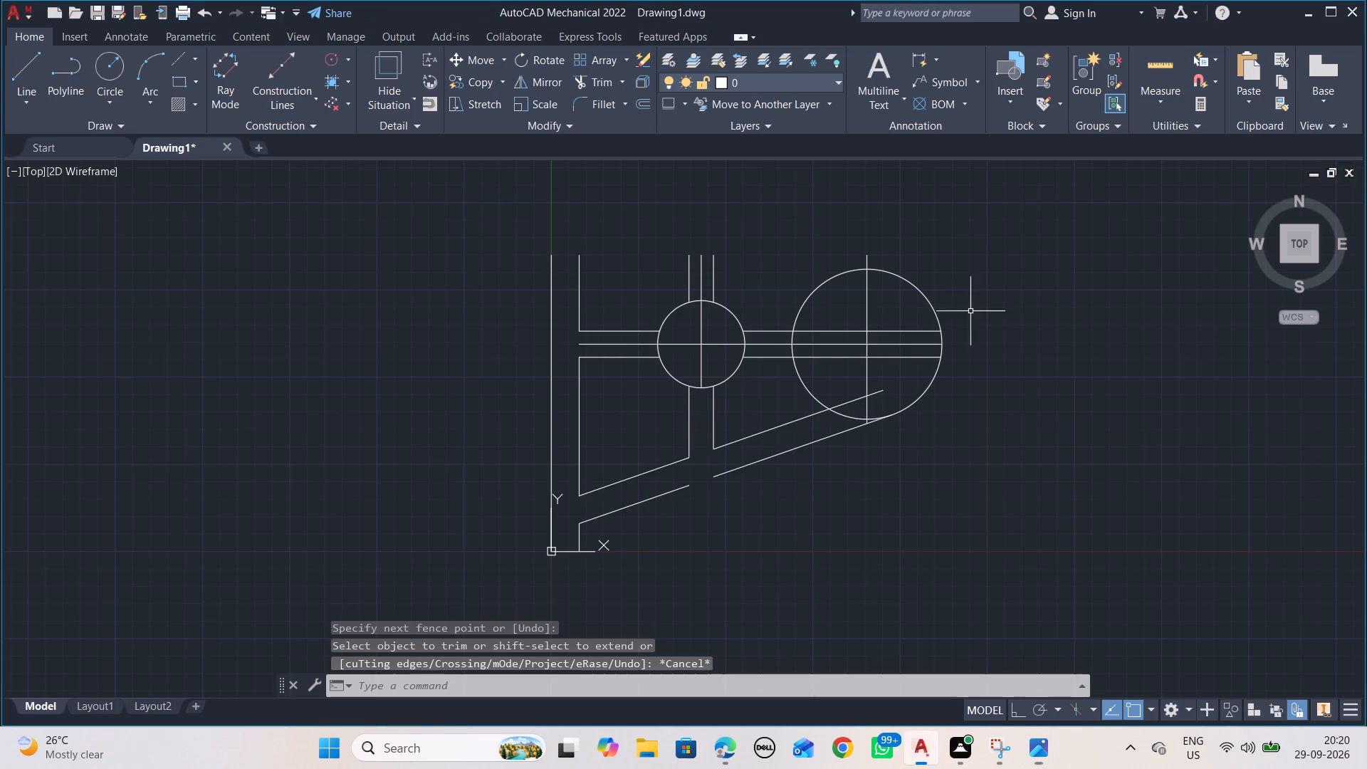
{"action": "scroll", "coordinate": [857, 355], "scroll_direction": "up", "scroll_amount": 2}
{"action": "key", "text": "alt+Tab"}
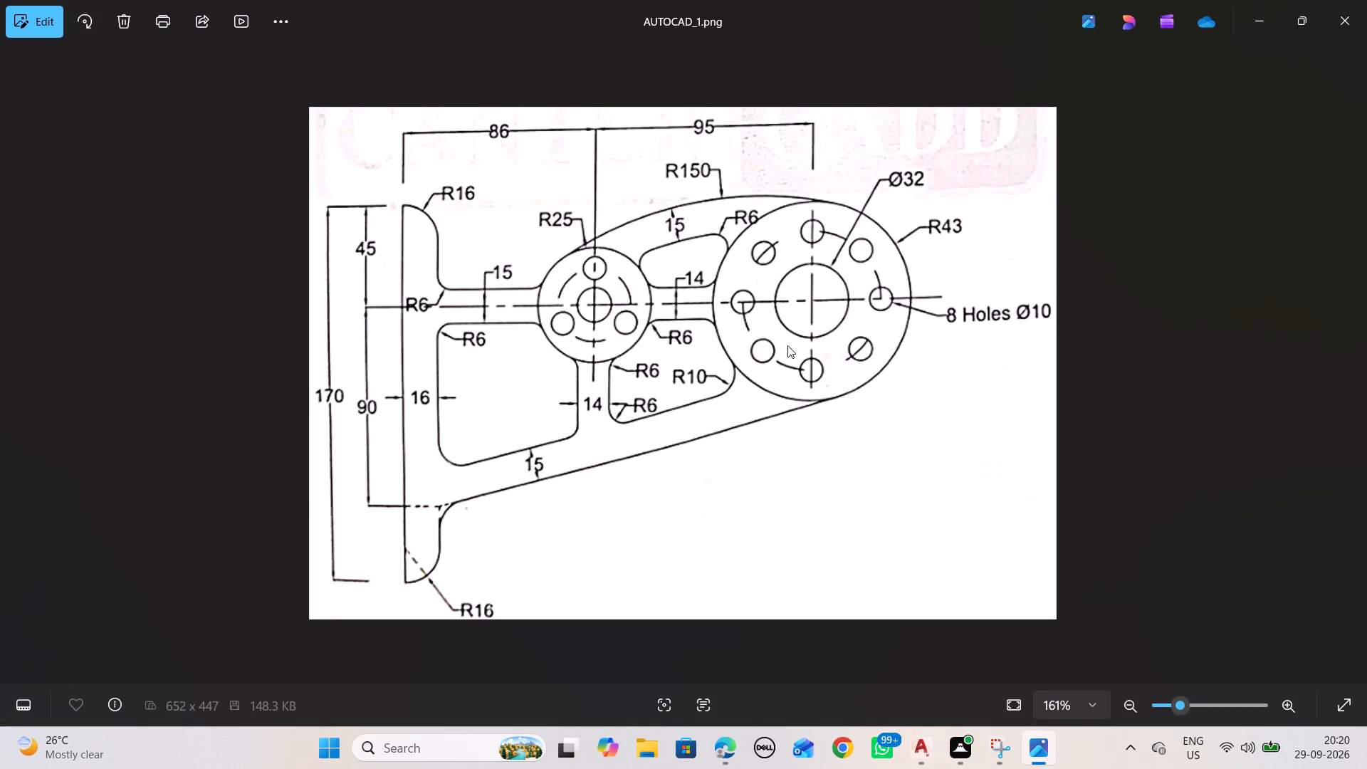
{"action": "scroll", "coordinate": [715, 329], "scroll_direction": "down", "scroll_amount": 1}
{"action": "key", "text": "alt+Tab"}
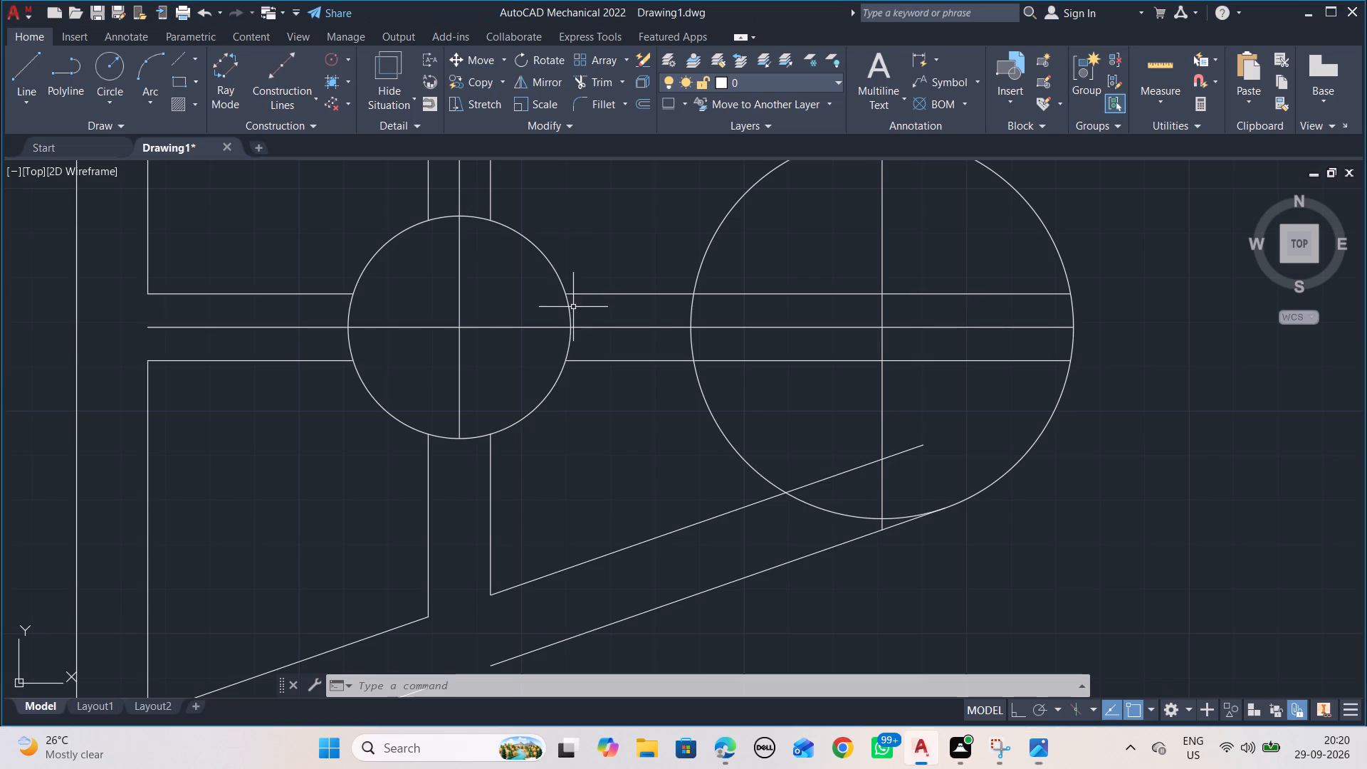
{"action": "scroll", "coordinate": [666, 323], "scroll_direction": "down", "scroll_amount": 2}
{"action": "key", "text": "alt+Tab"}
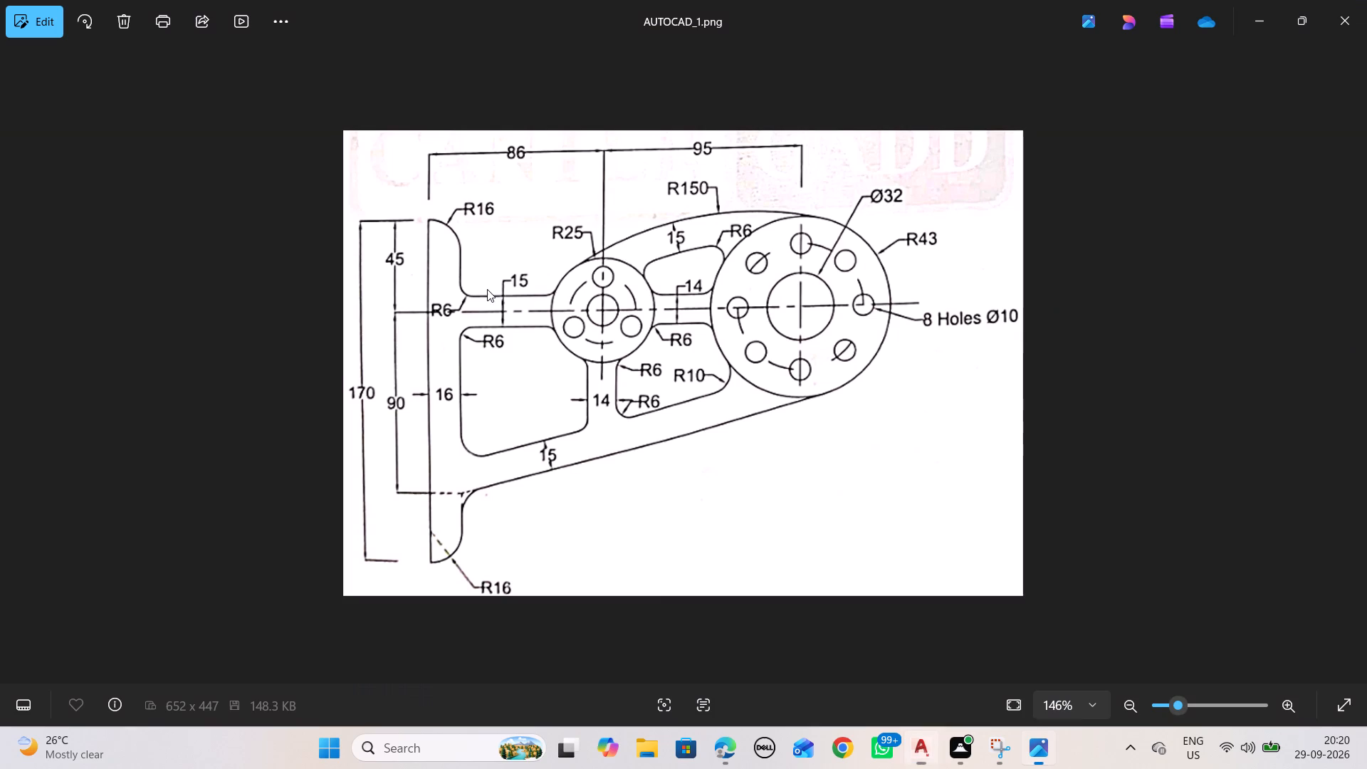
{"action": "key", "text": "alt+Tab"}
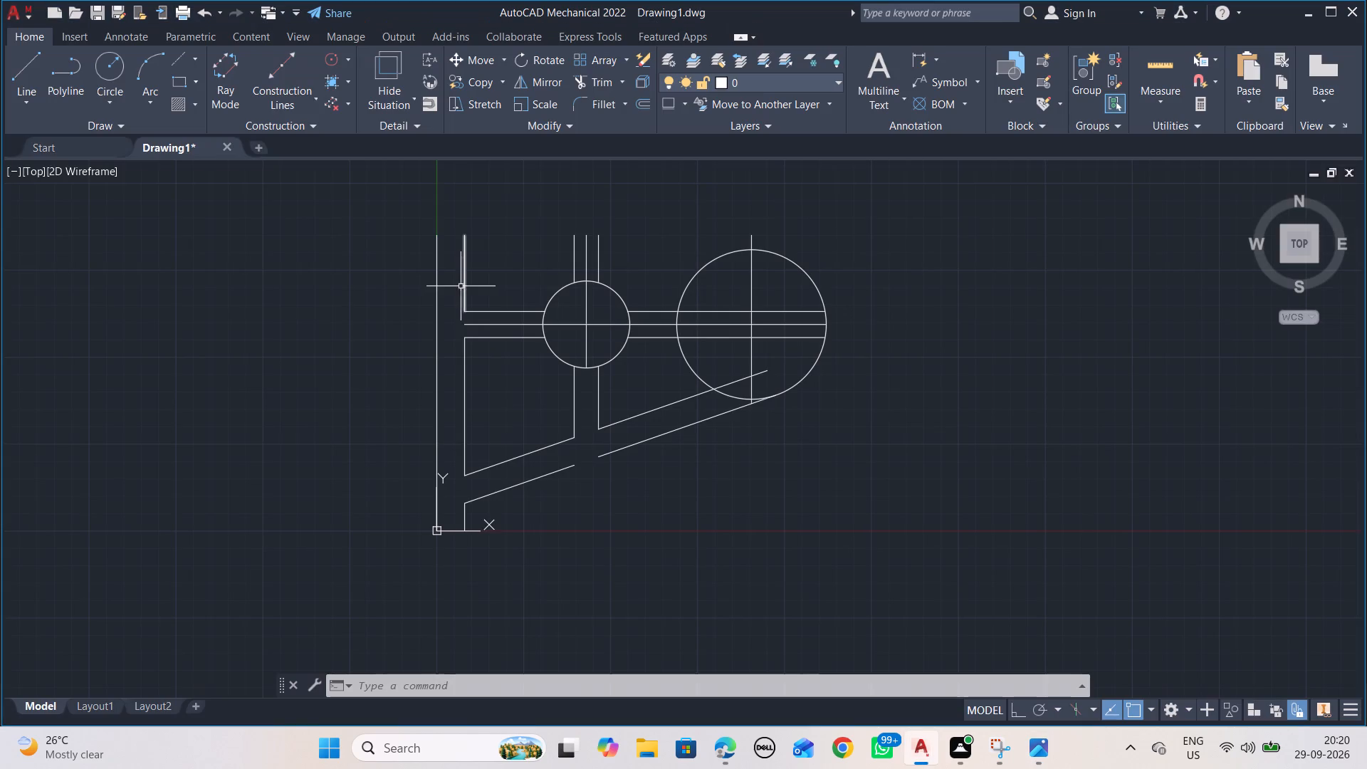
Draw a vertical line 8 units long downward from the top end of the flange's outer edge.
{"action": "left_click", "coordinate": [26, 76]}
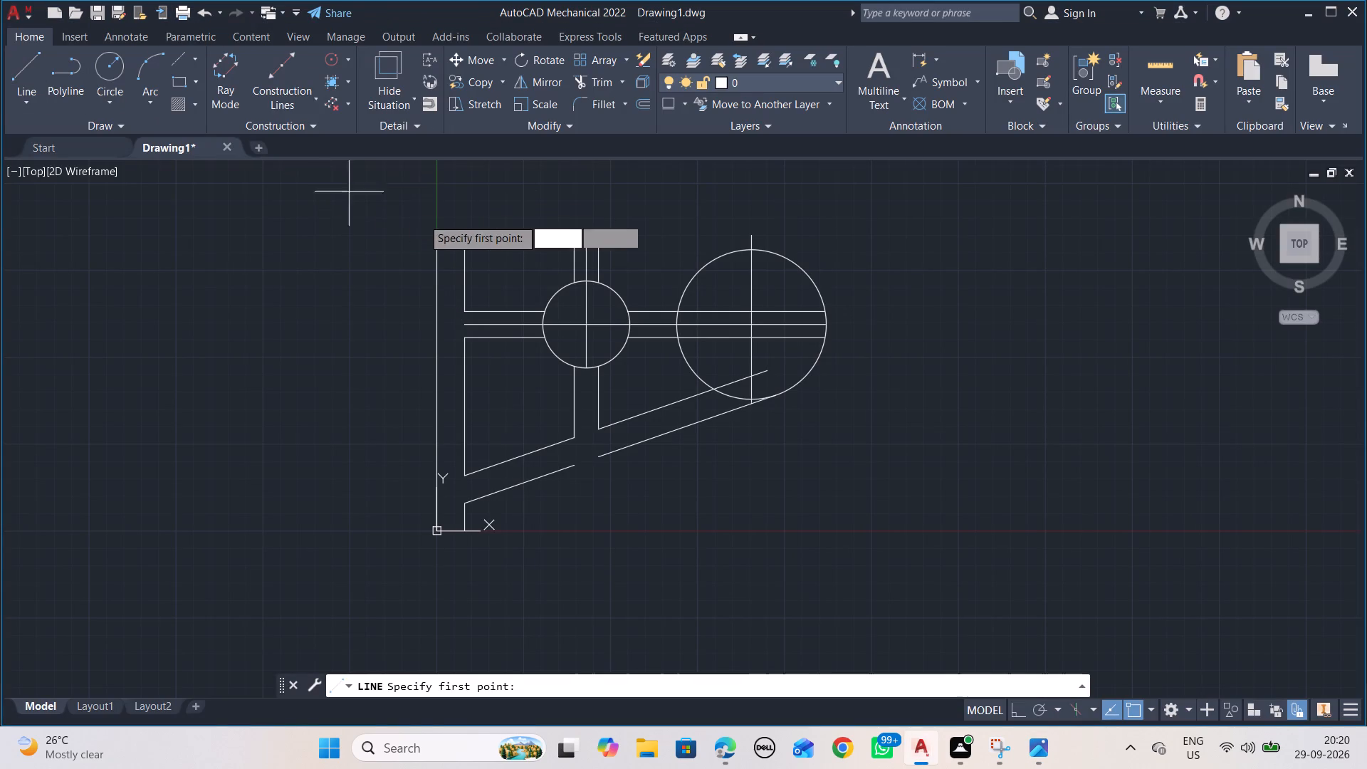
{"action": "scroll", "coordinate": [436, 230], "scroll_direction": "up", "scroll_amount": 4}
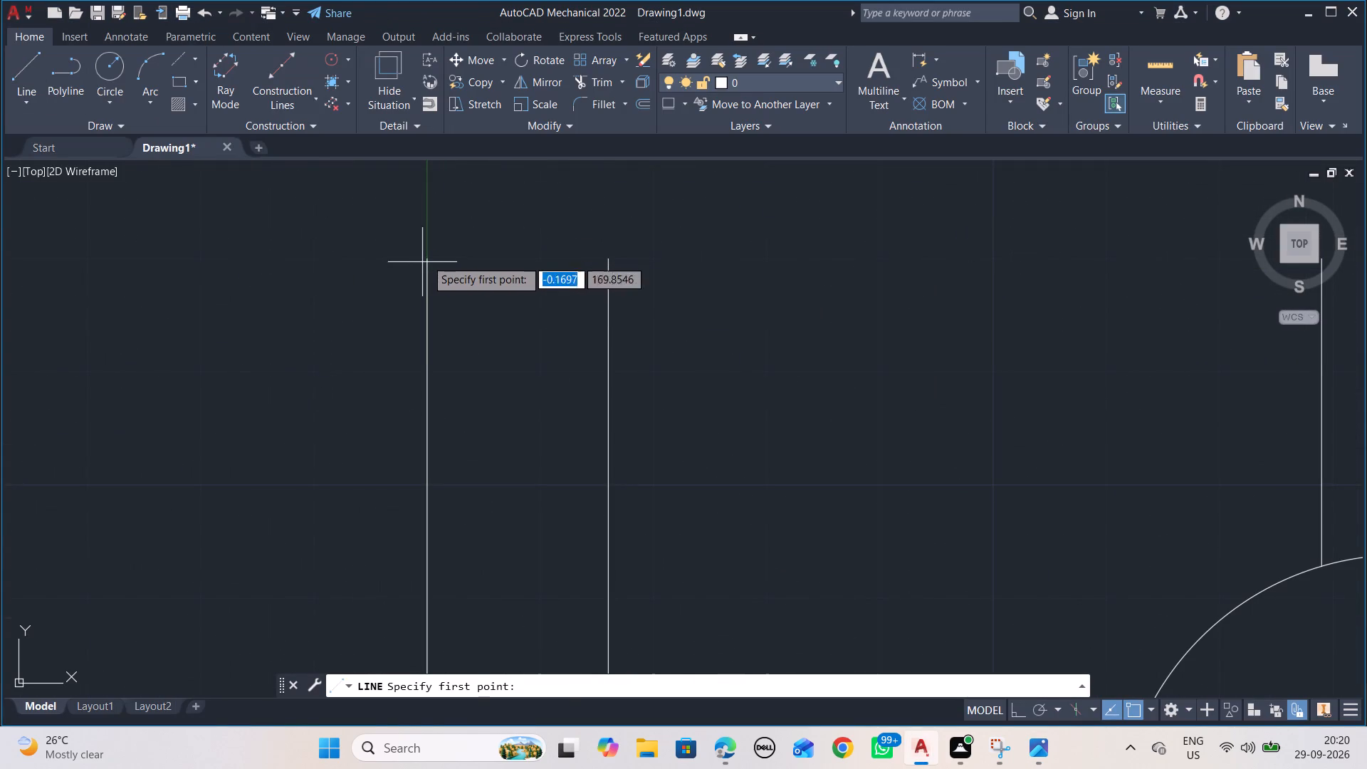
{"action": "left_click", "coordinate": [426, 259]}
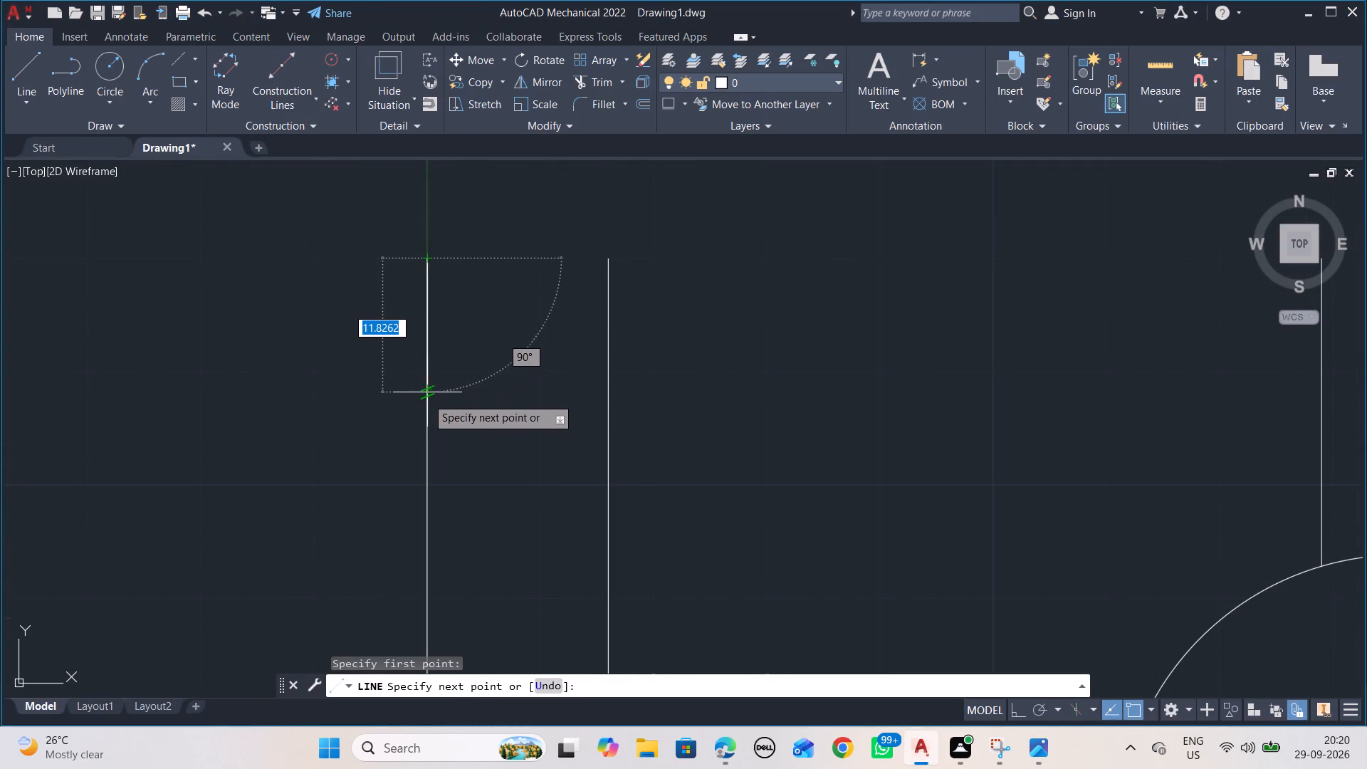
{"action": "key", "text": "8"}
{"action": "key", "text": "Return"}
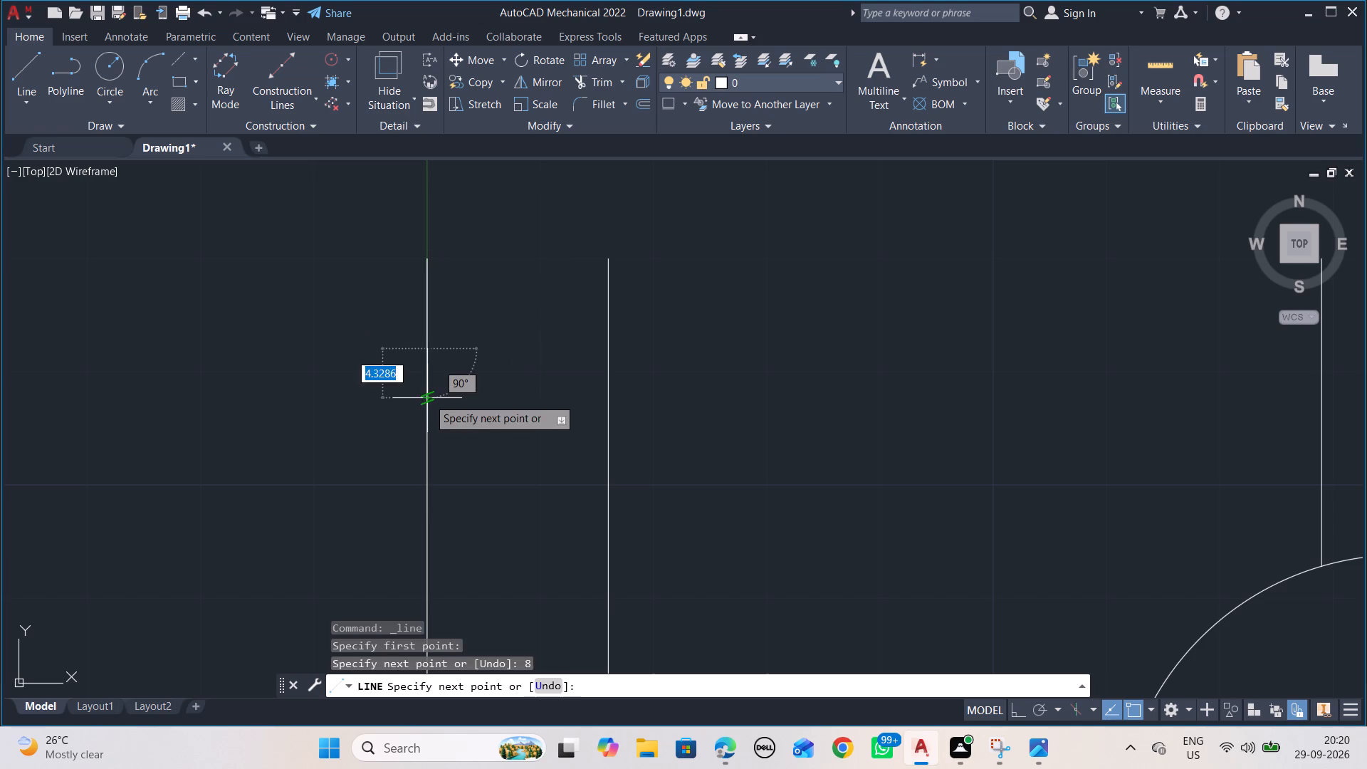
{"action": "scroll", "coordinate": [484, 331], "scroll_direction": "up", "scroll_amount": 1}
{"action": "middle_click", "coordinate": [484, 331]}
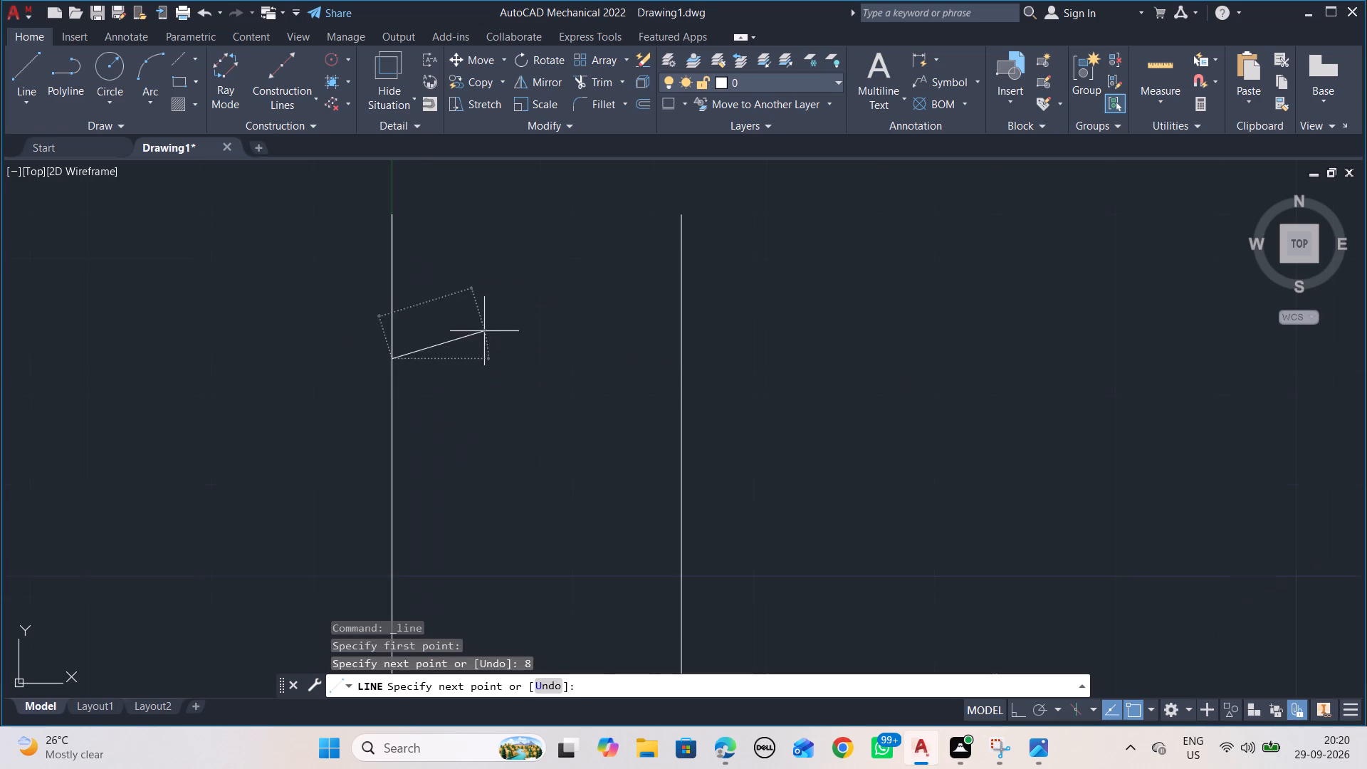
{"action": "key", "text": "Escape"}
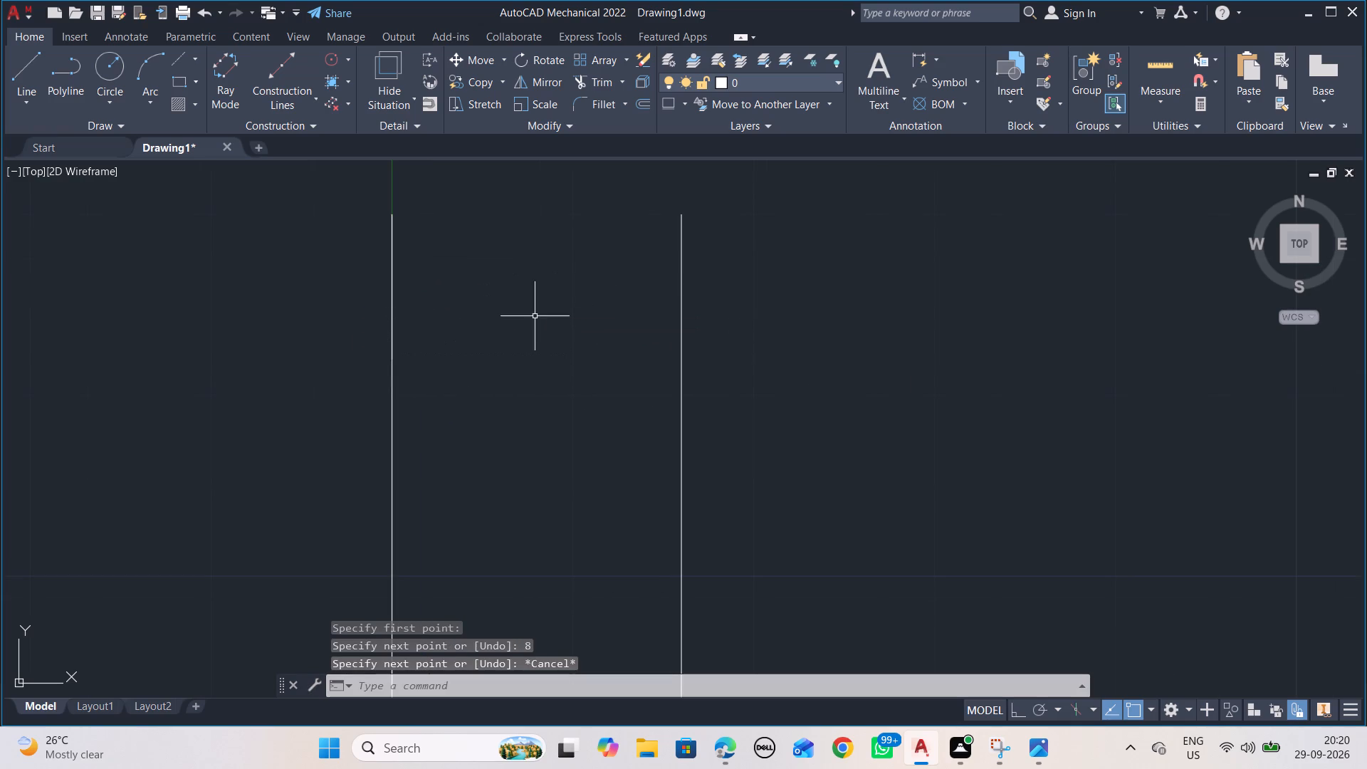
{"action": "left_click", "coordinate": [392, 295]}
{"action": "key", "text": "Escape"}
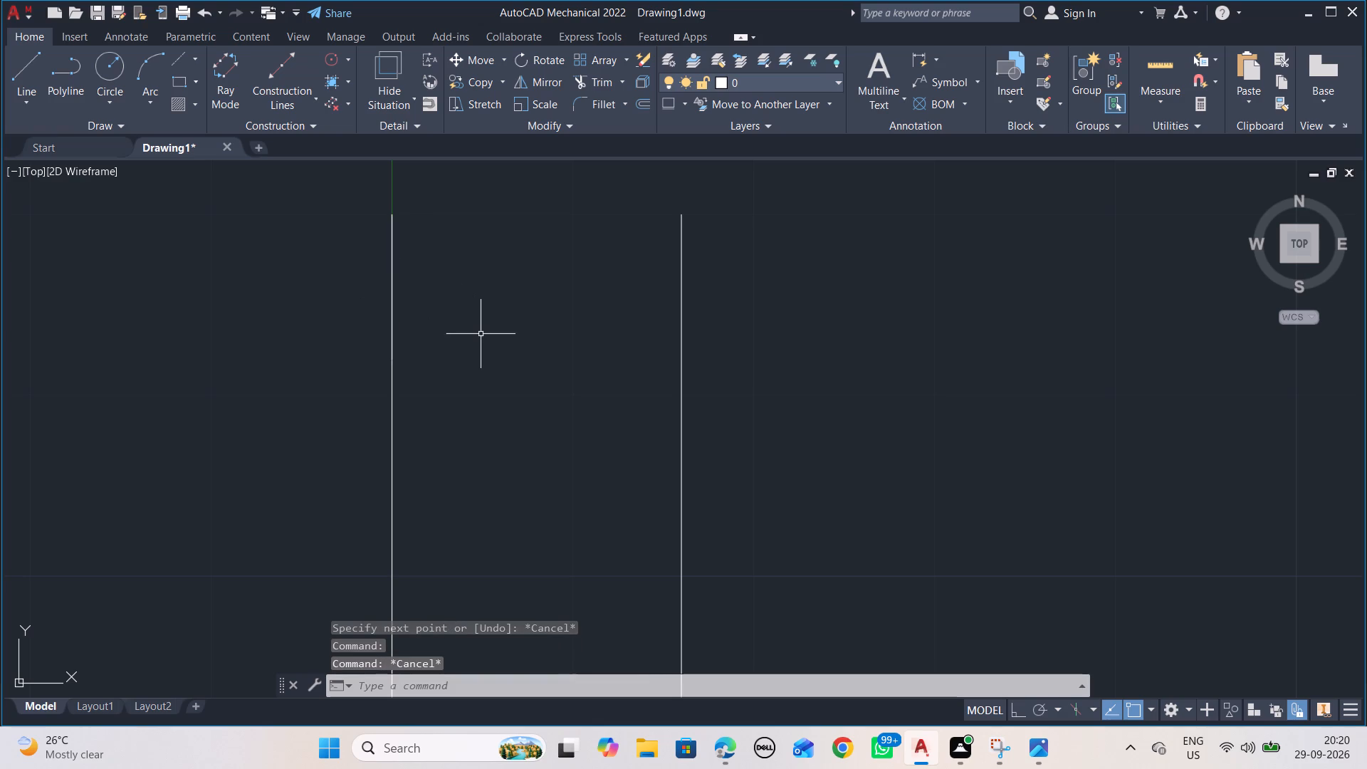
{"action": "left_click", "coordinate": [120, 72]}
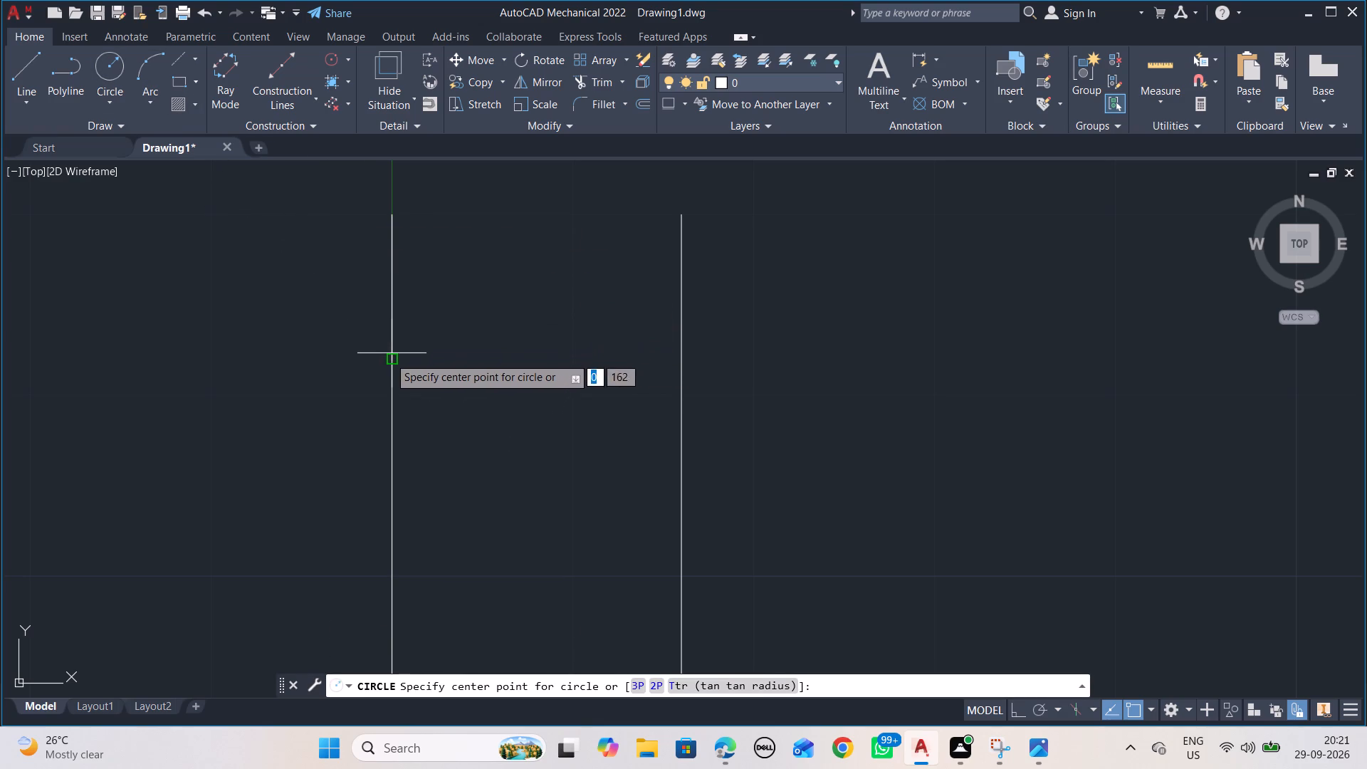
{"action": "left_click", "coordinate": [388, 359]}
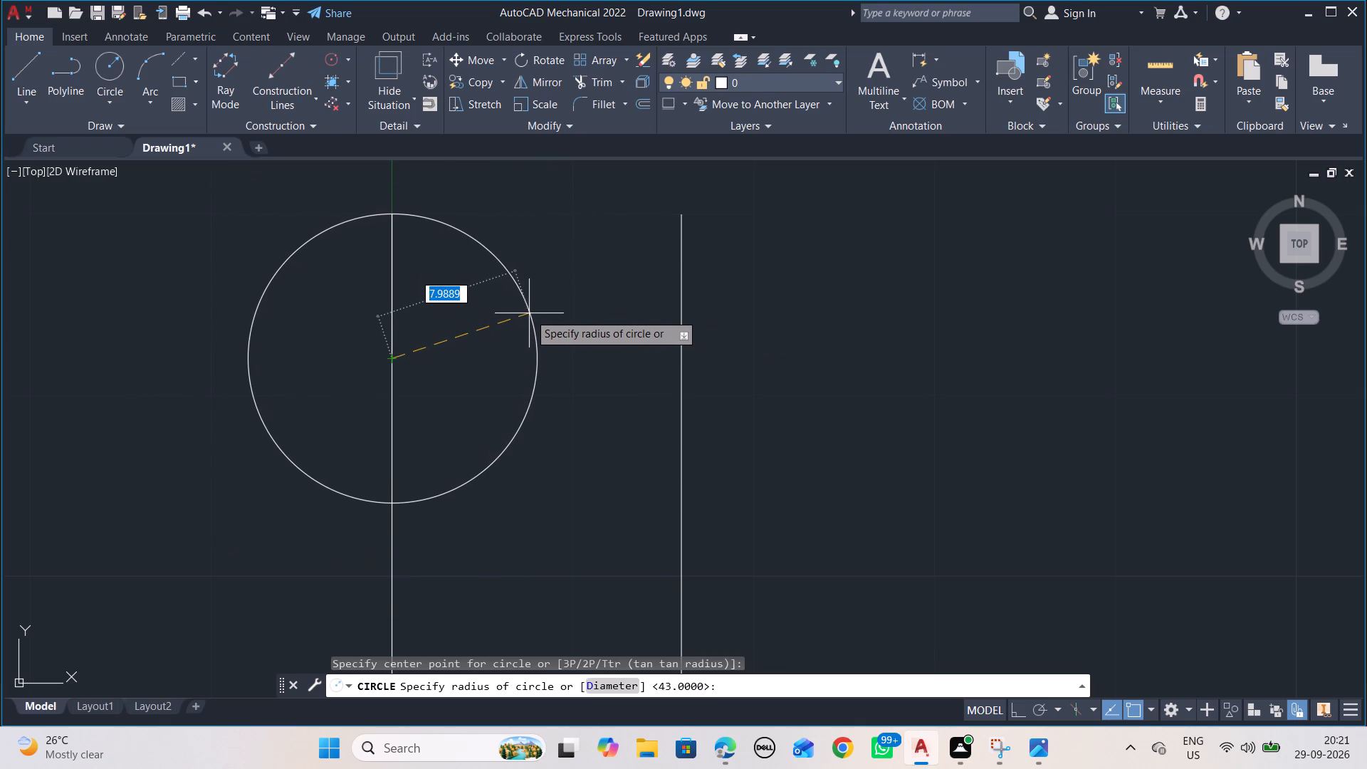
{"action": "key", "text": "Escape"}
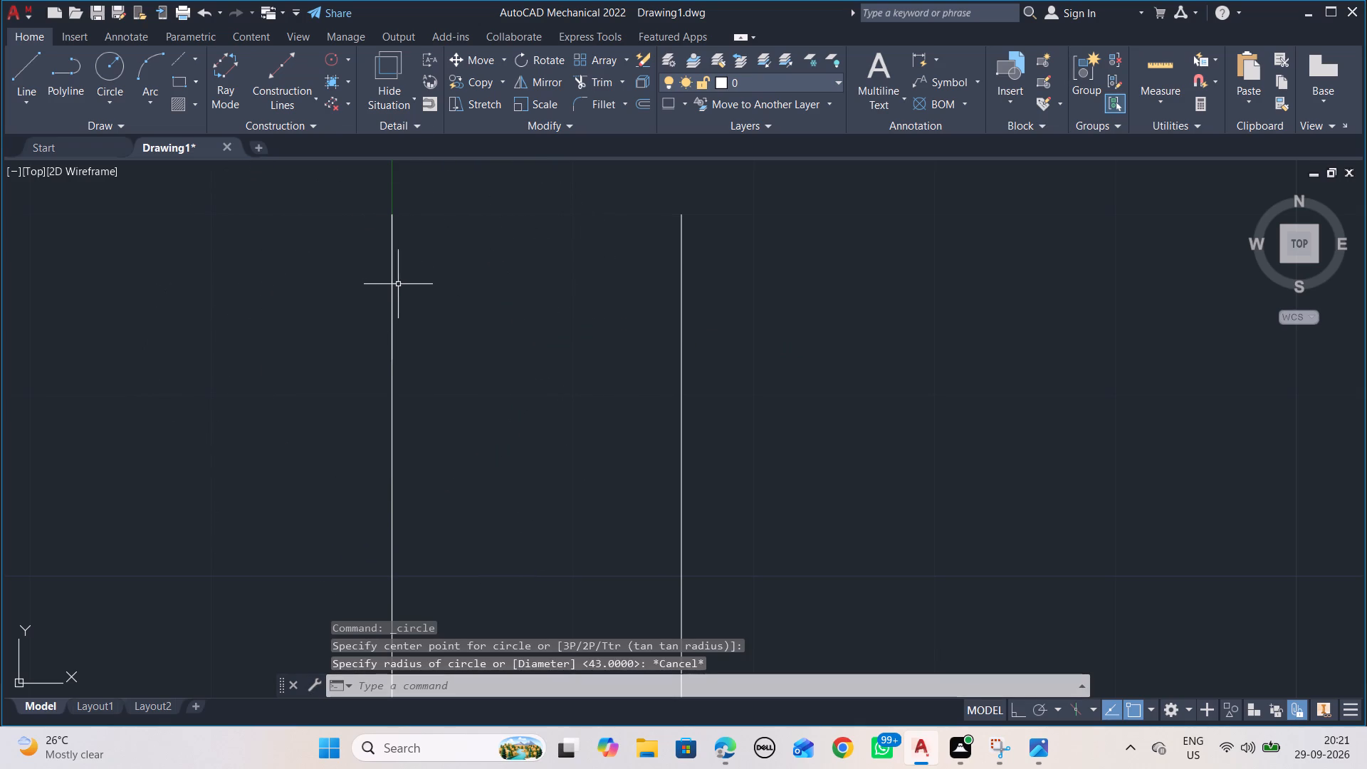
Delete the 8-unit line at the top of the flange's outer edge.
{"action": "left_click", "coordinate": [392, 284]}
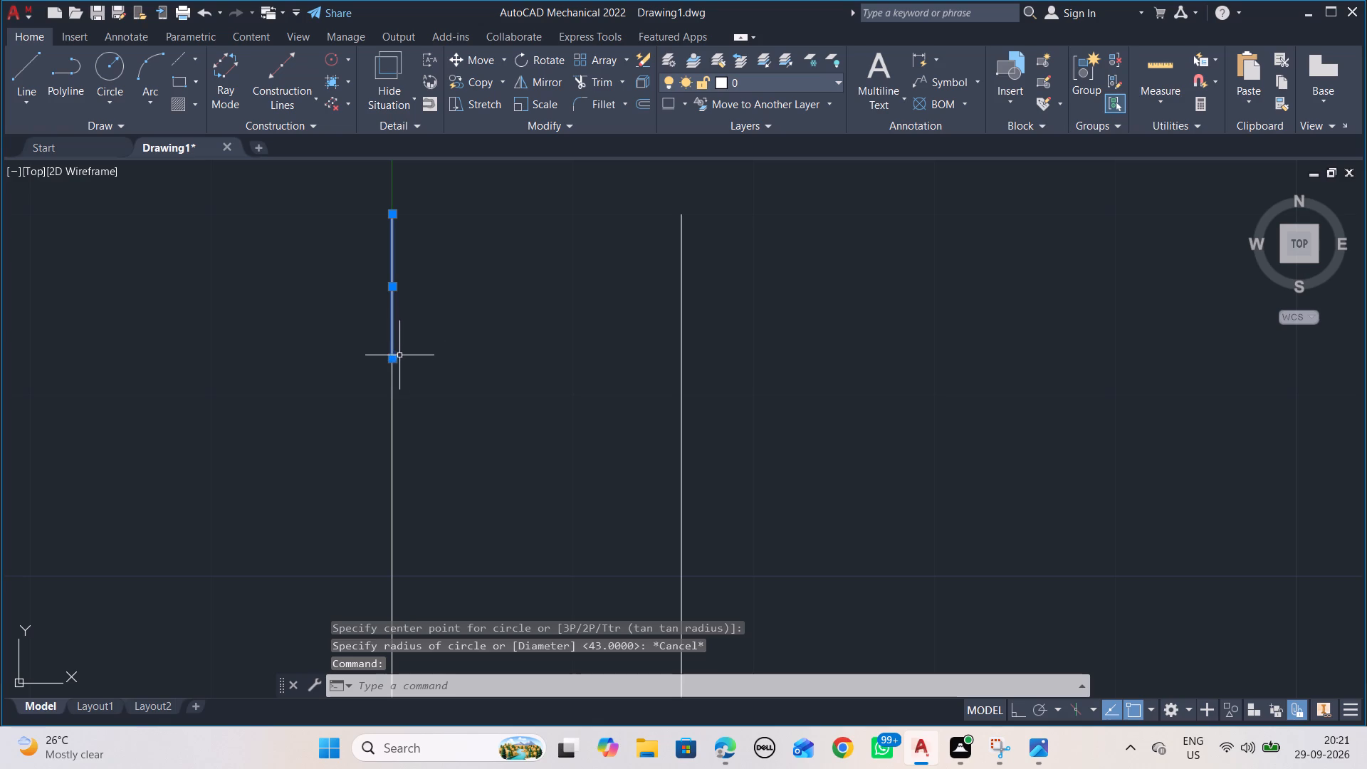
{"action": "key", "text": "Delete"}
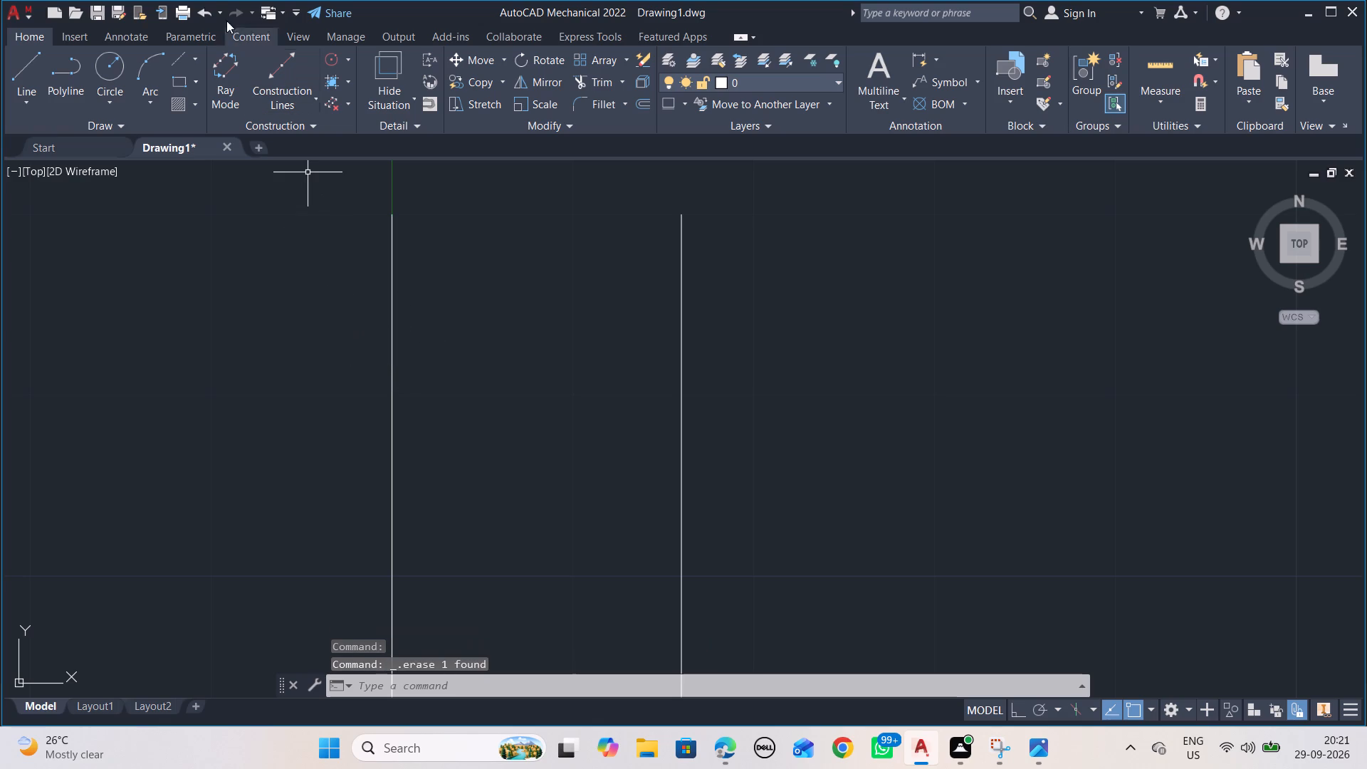
Draw a vertical helper line 16 units long downward from the top end of the flange's outer edge.
{"action": "left_click", "coordinate": [30, 67]}
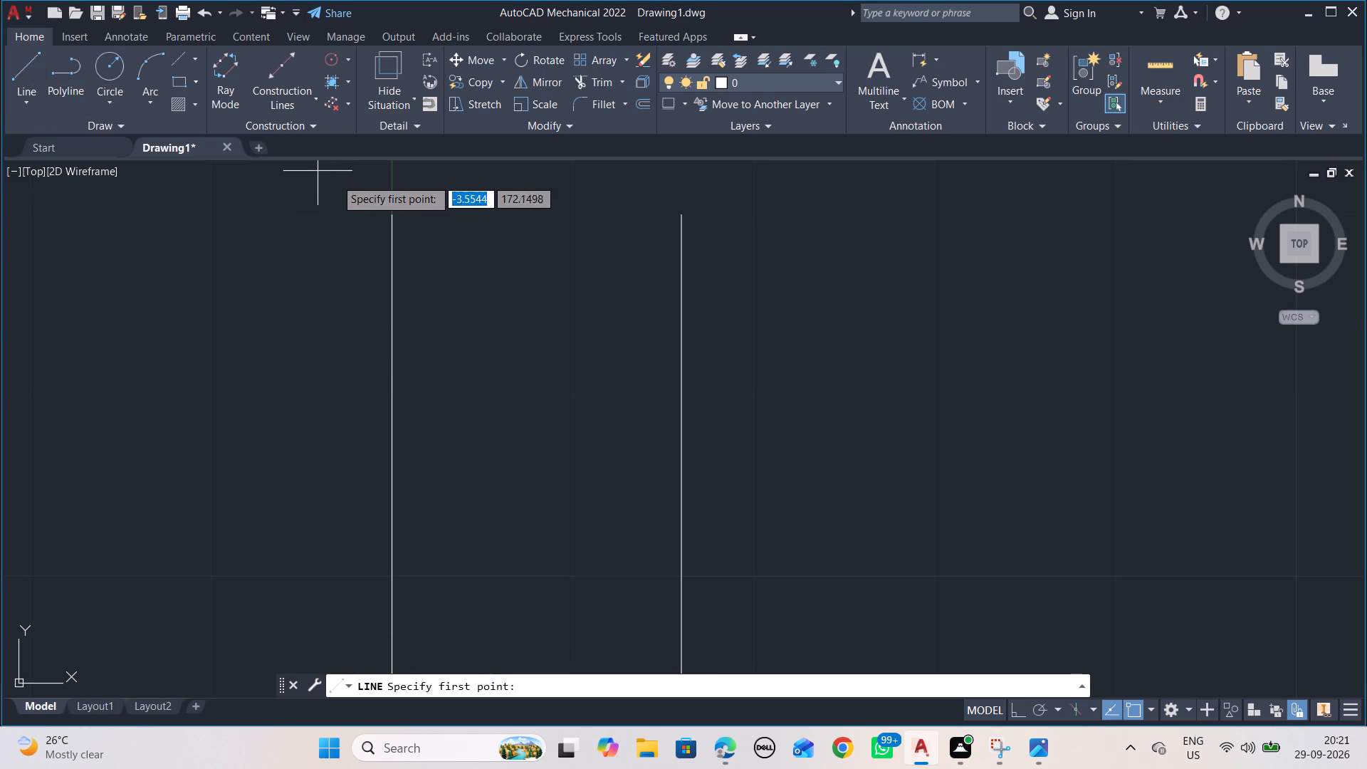
{"action": "left_click", "coordinate": [391, 215]}
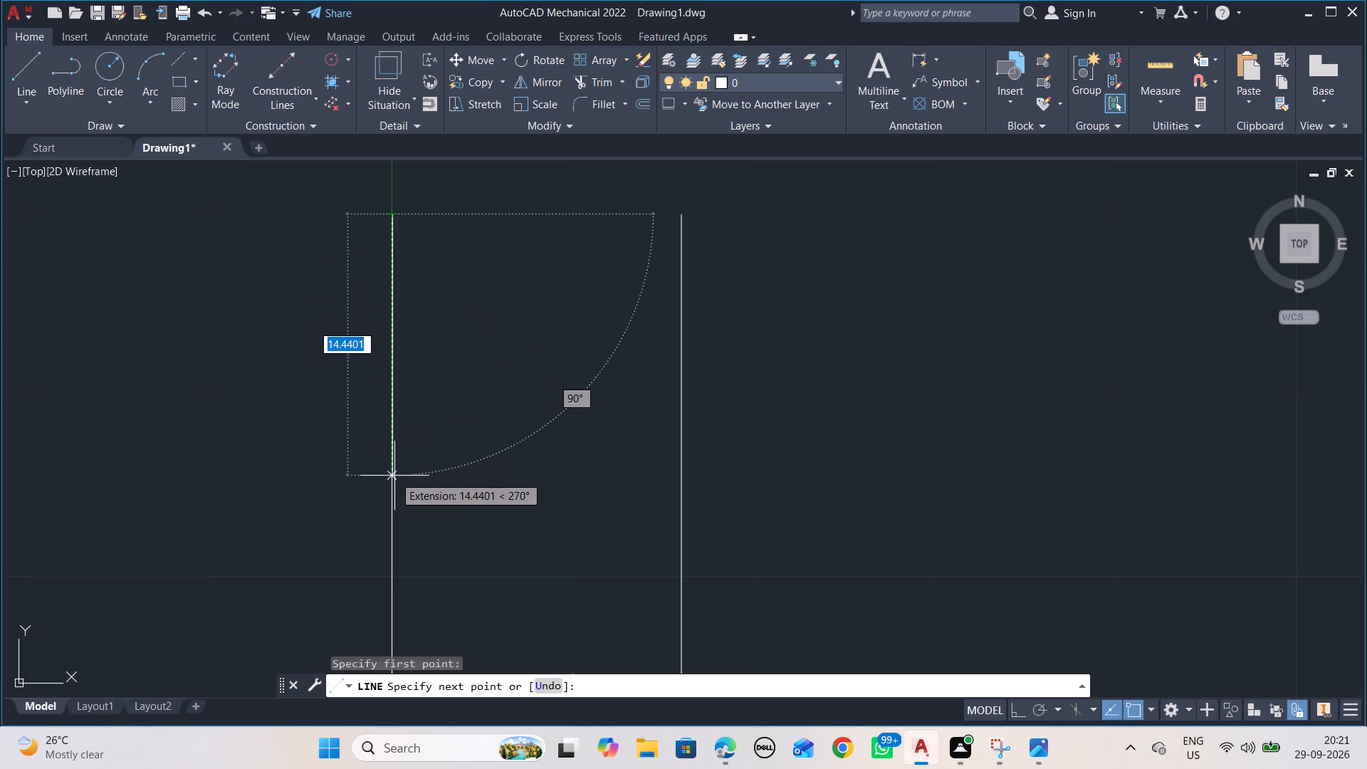
{"action": "type", "text": "16"}
{"action": "key", "text": "Return"}
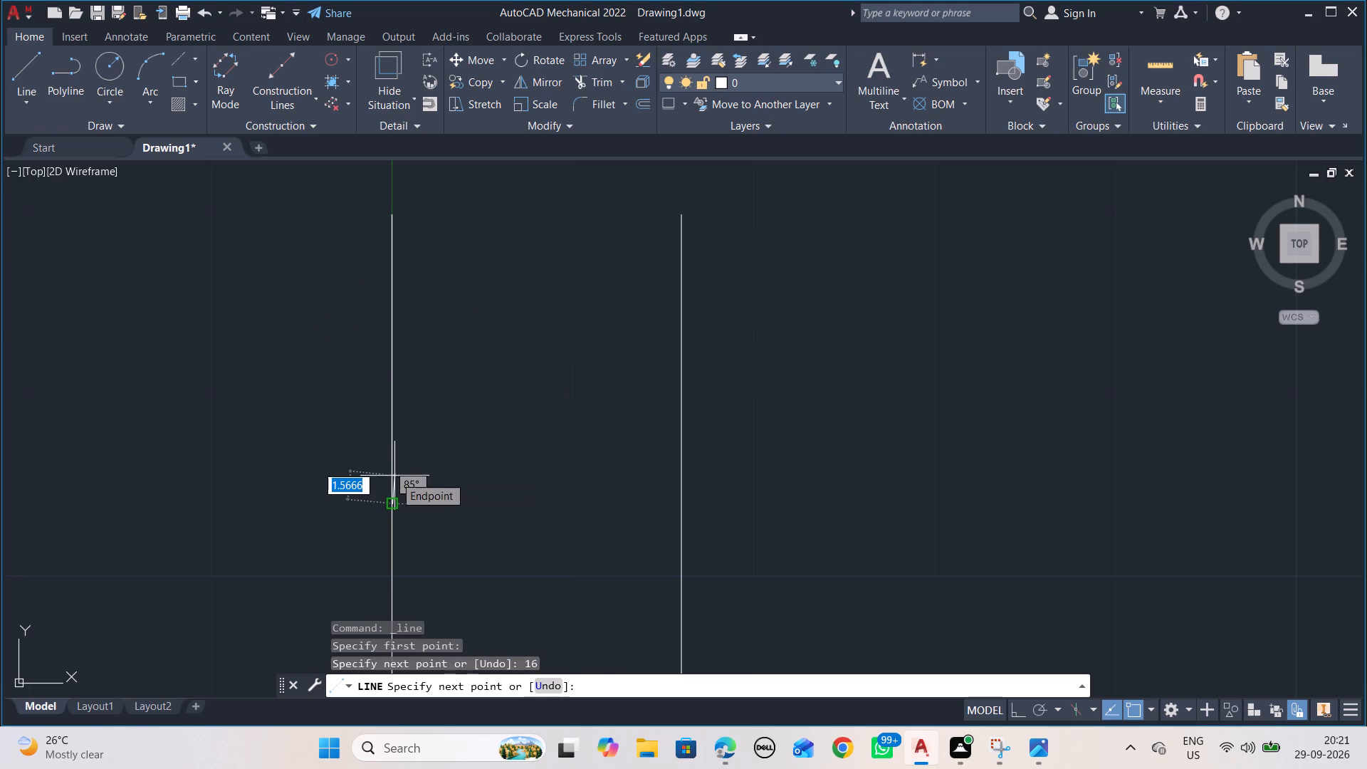
{"action": "left_click", "coordinate": [394, 476]}
{"action": "key", "text": "Escape"}
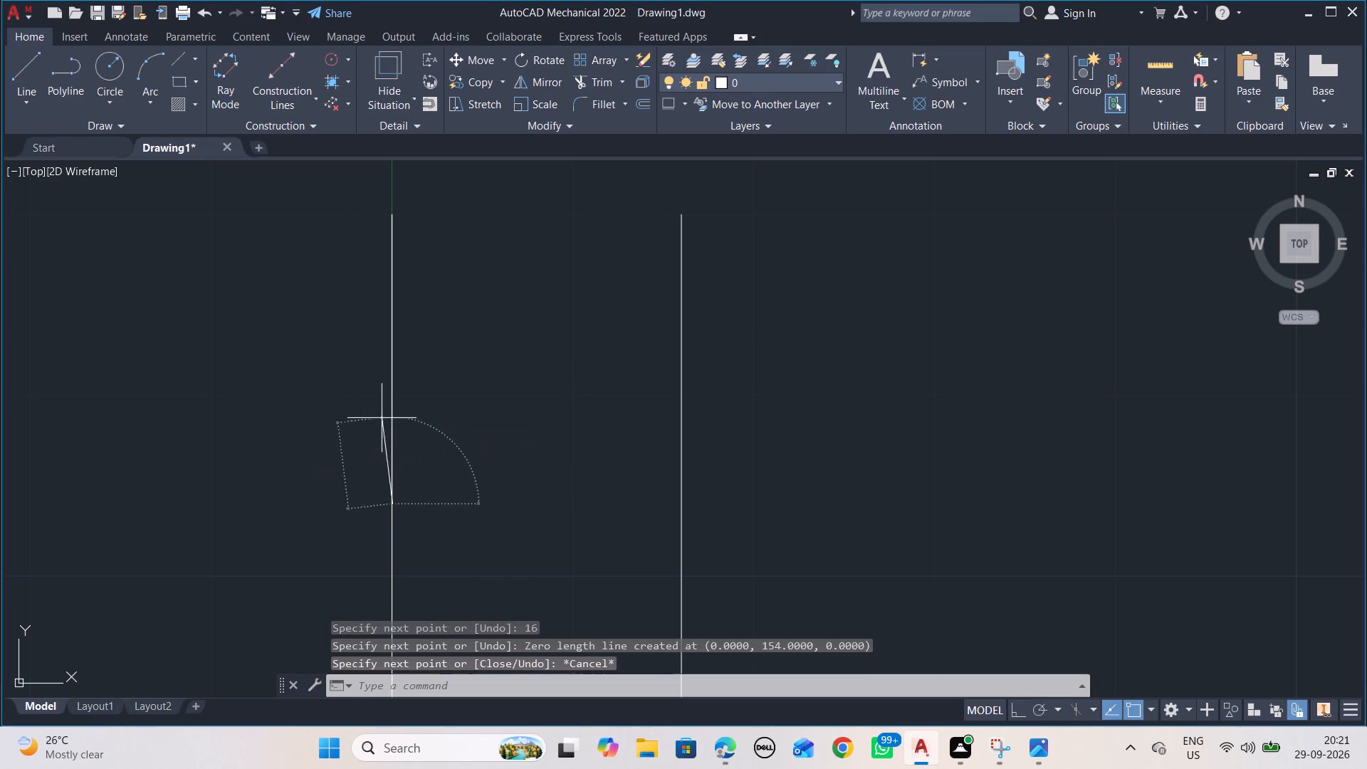
Draw a circle of radius 16 centred on the lower end of the 16-unit helper line.
{"action": "left_click", "coordinate": [103, 71]}
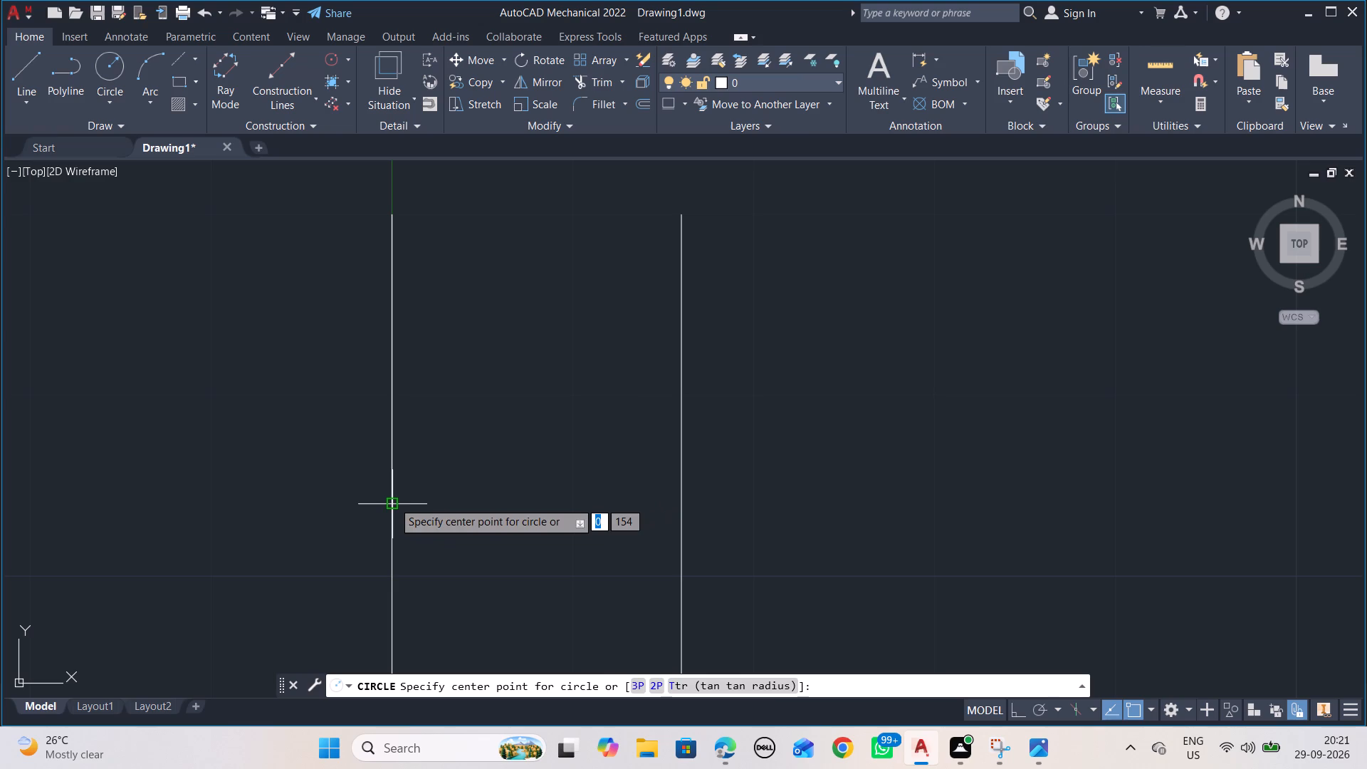
{"action": "left_click", "coordinate": [393, 502]}
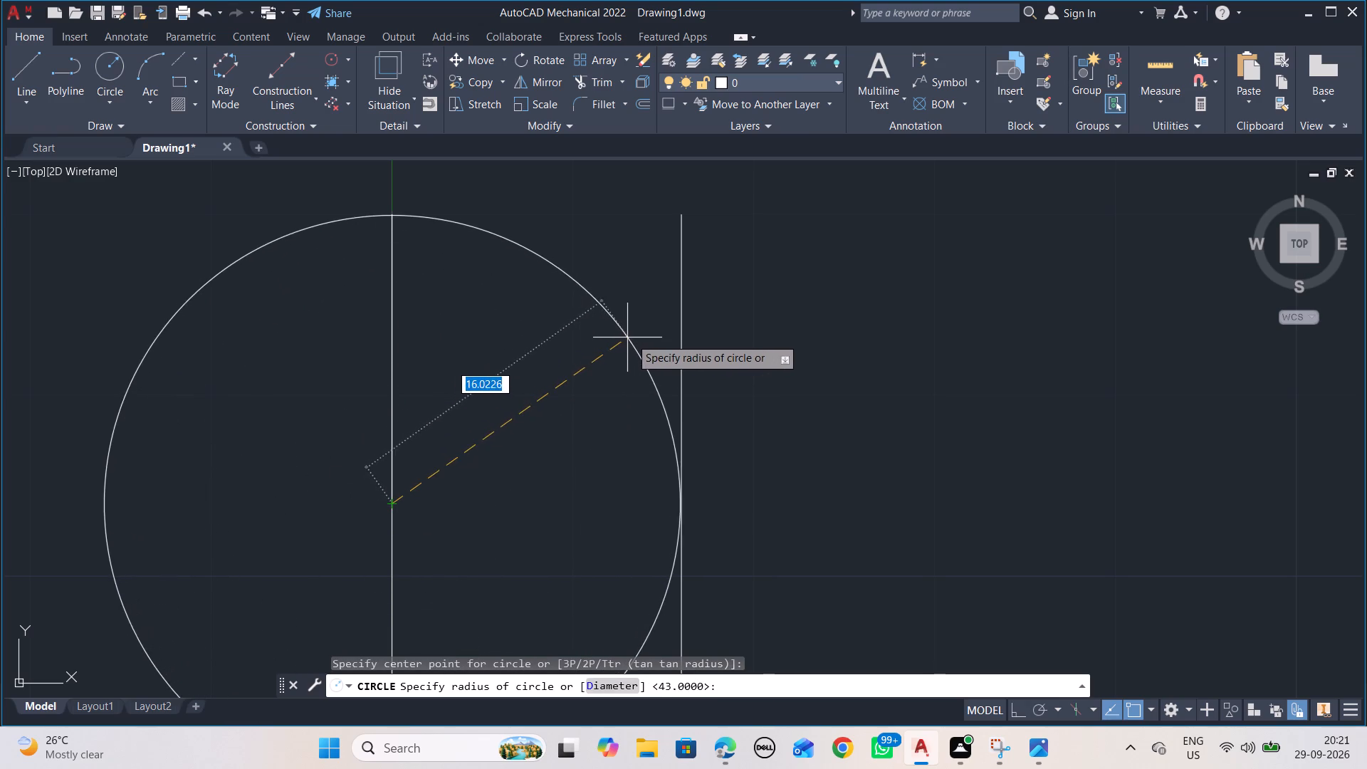
{"action": "left_click", "coordinate": [394, 216]}
{"action": "key", "text": "Escape"}
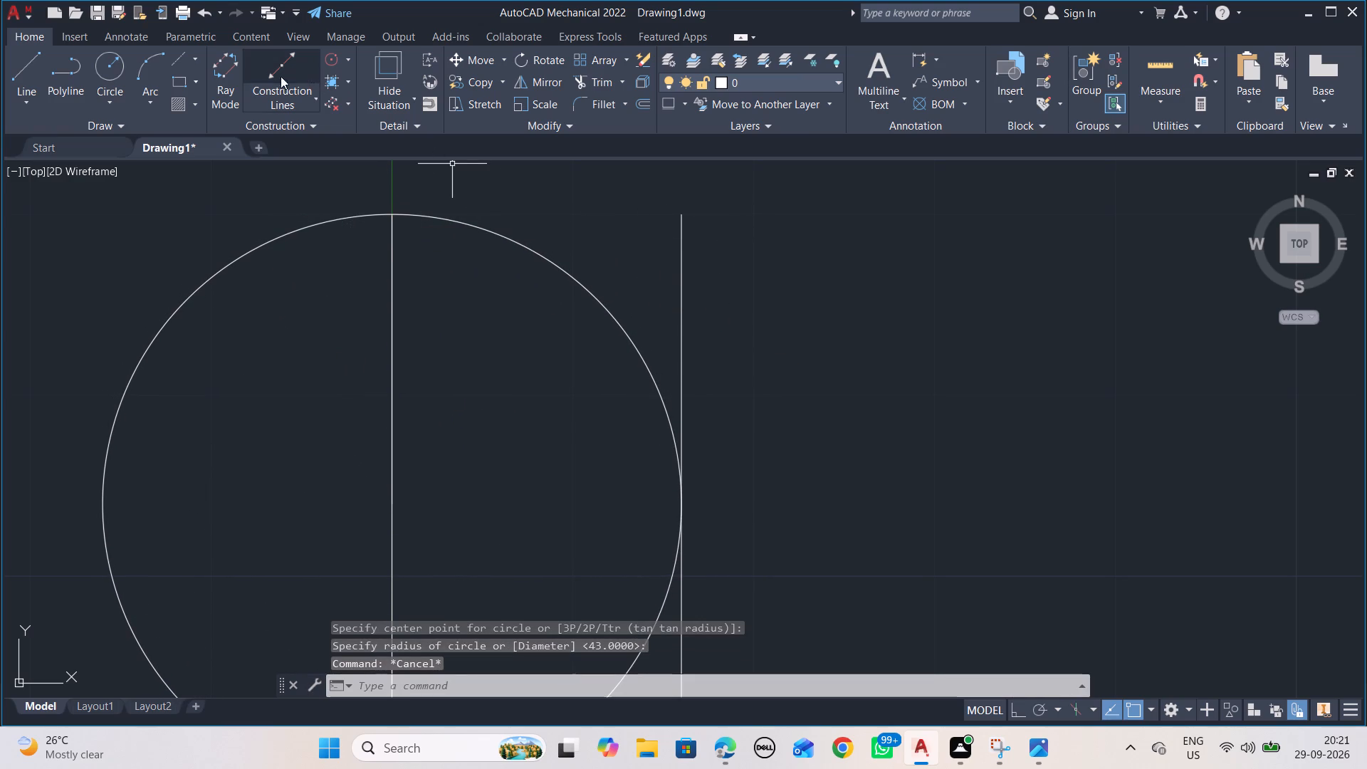
Trim the flange's inner edge above the tangent point and the radius 16 circle, keeping only the quarter arc that rounds the flange's upper end.
{"action": "left_click", "coordinate": [599, 77]}
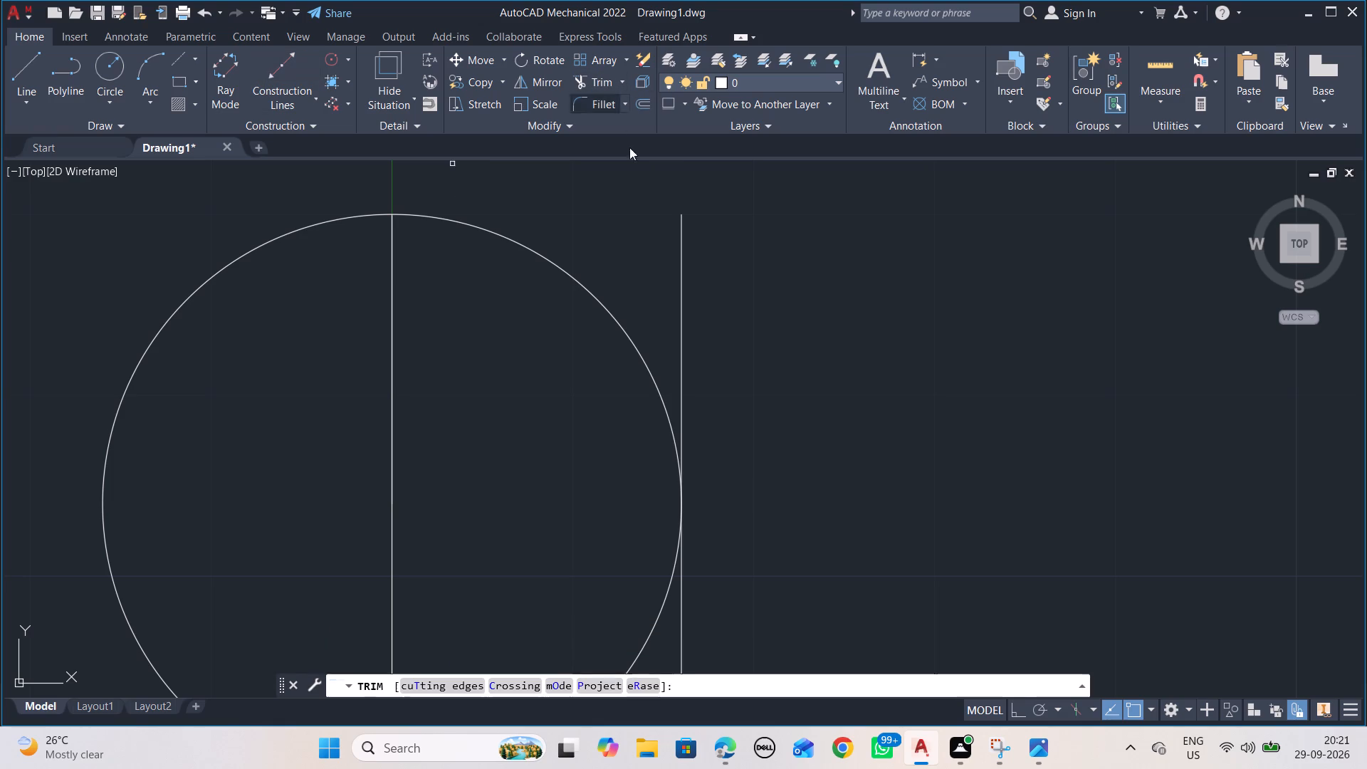
{"action": "left_click_drag", "start_coordinate": [671, 239], "coordinate": [717, 288]}
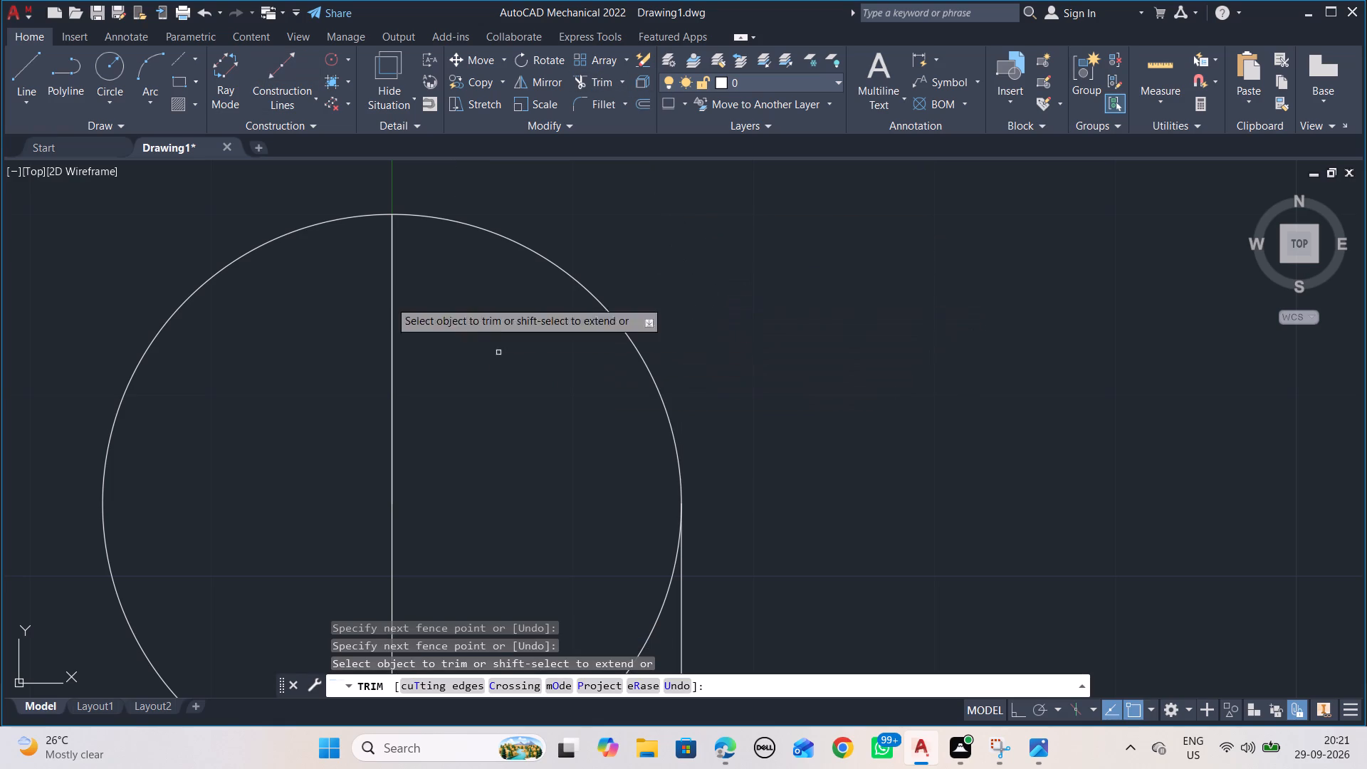
{"action": "left_click_drag", "start_coordinate": [328, 206], "coordinate": [325, 241]}
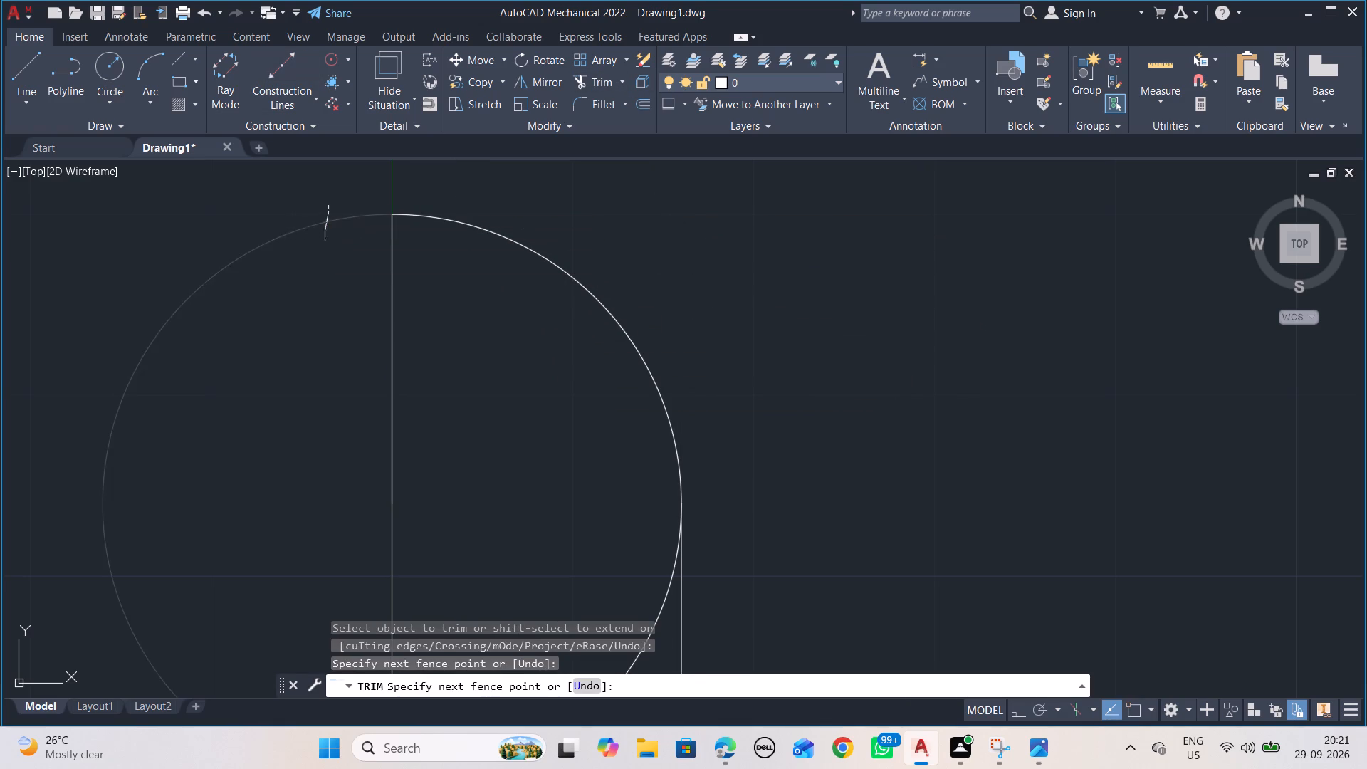
{"action": "scroll", "coordinate": [515, 307], "scroll_direction": "up", "scroll_amount": 1}
{"action": "middle_click_drag", "start_coordinate": [515, 307], "coordinate": [503, 209]}
{"action": "scroll", "coordinate": [502, 211], "scroll_direction": "down", "scroll_amount": 3}
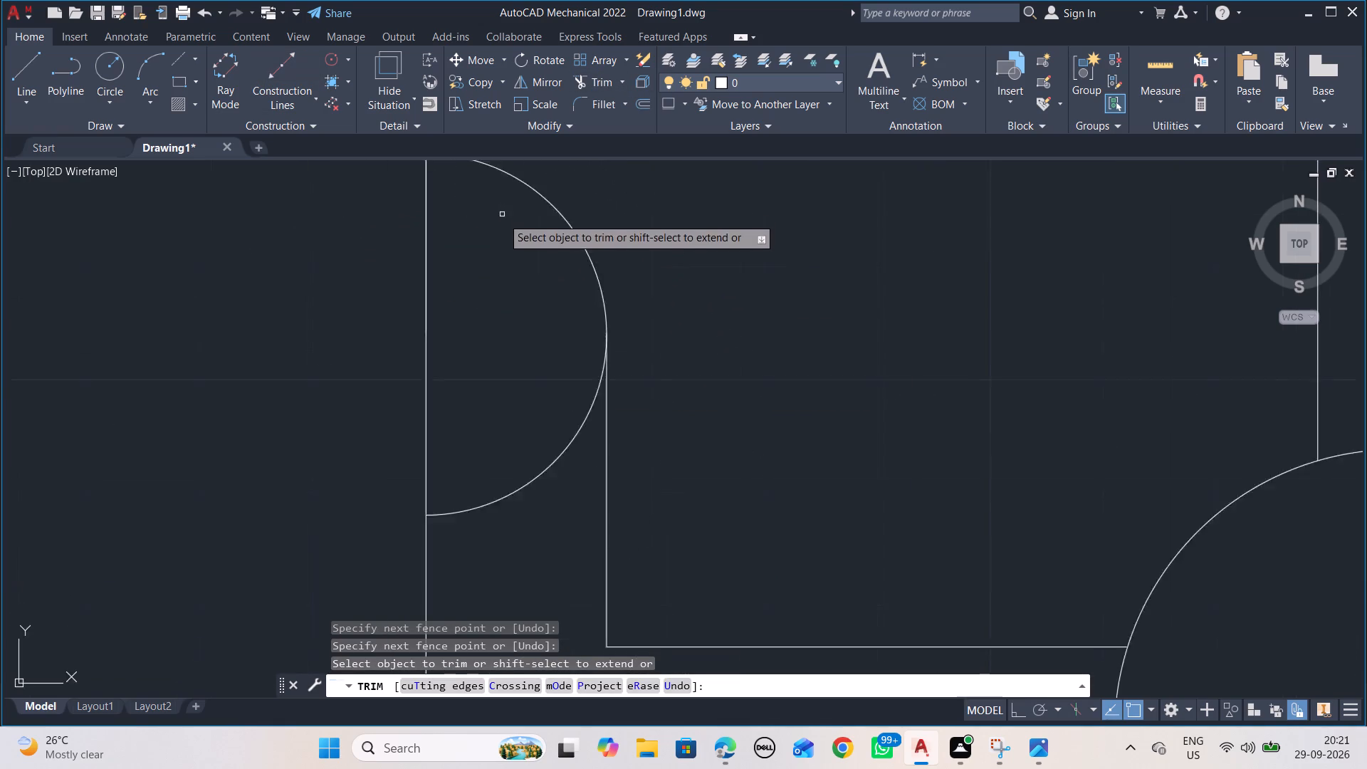
{"action": "left_click_drag", "start_coordinate": [519, 352], "coordinate": [521, 386]}
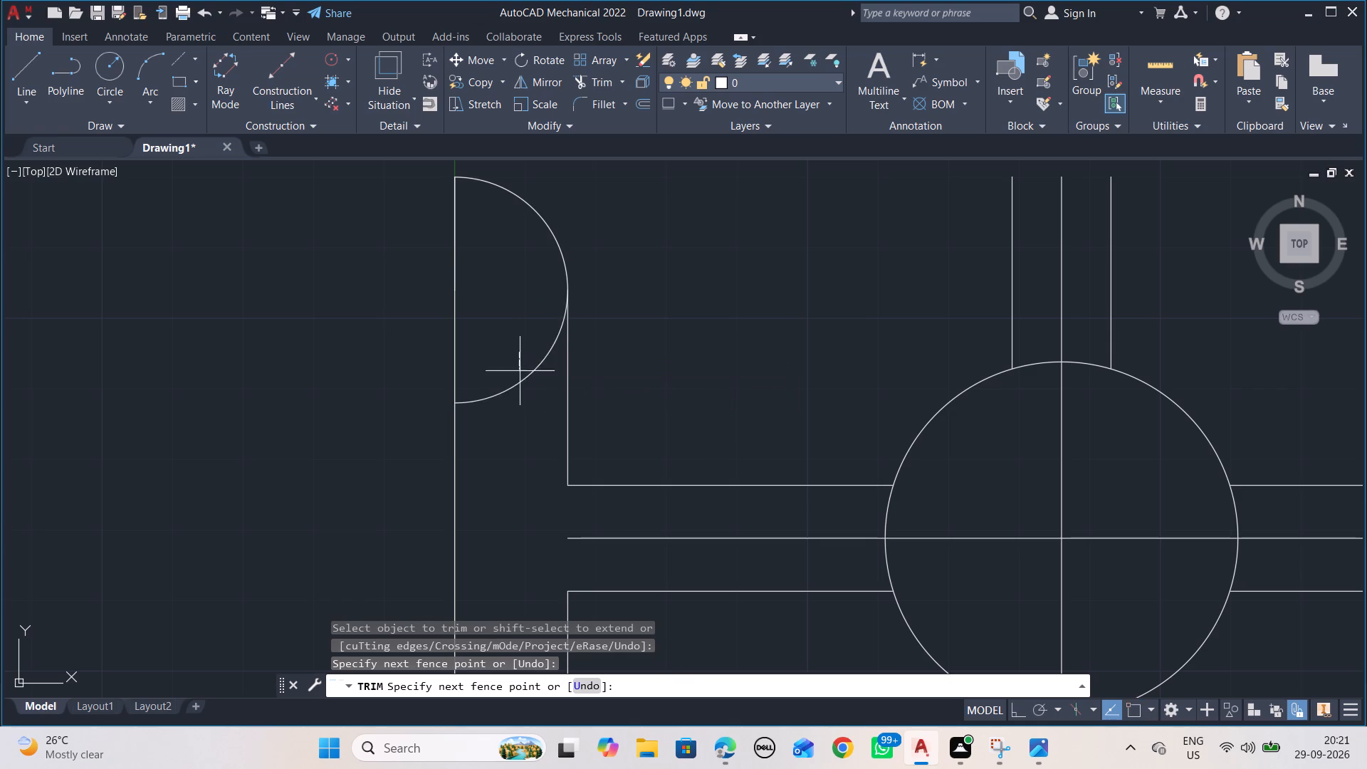
{"action": "left_click_drag", "start_coordinate": [521, 386], "coordinate": [522, 394]}
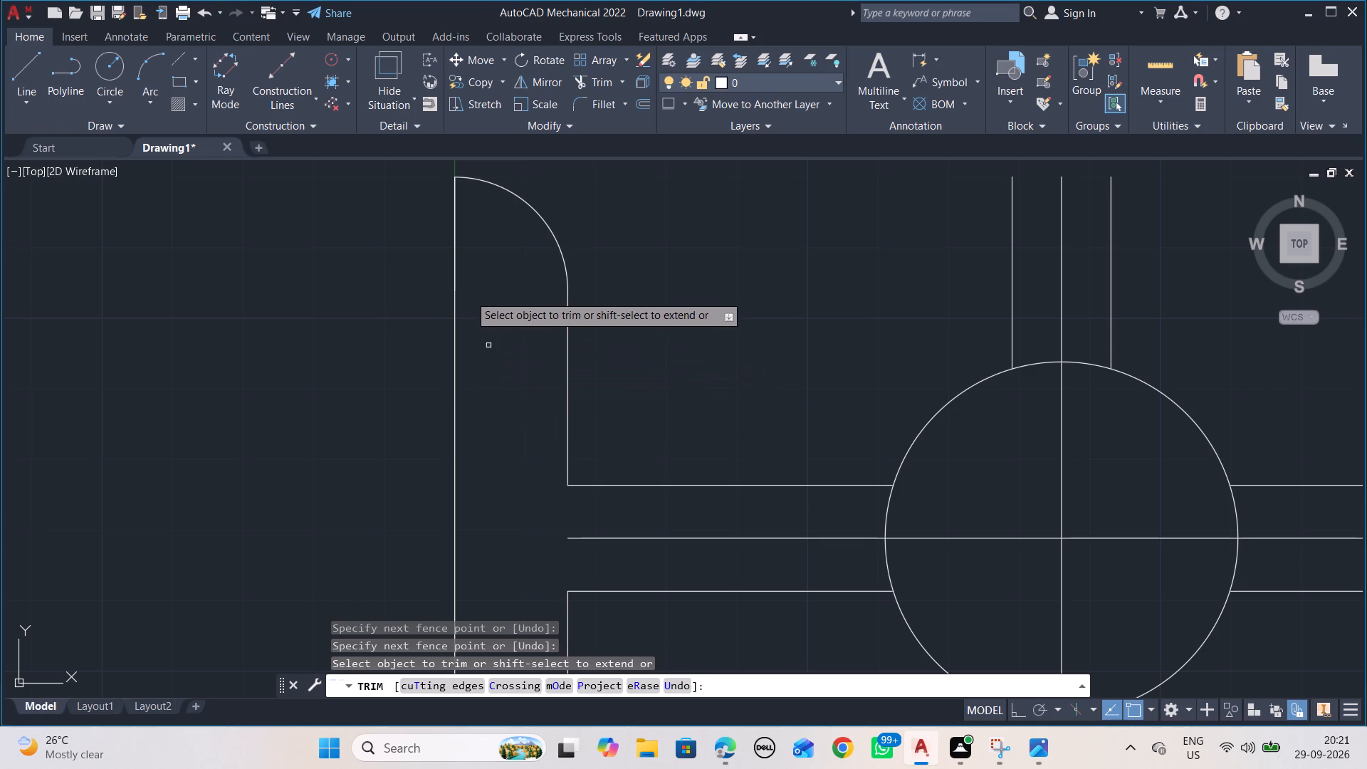
{"action": "middle_click", "coordinate": [471, 233]}
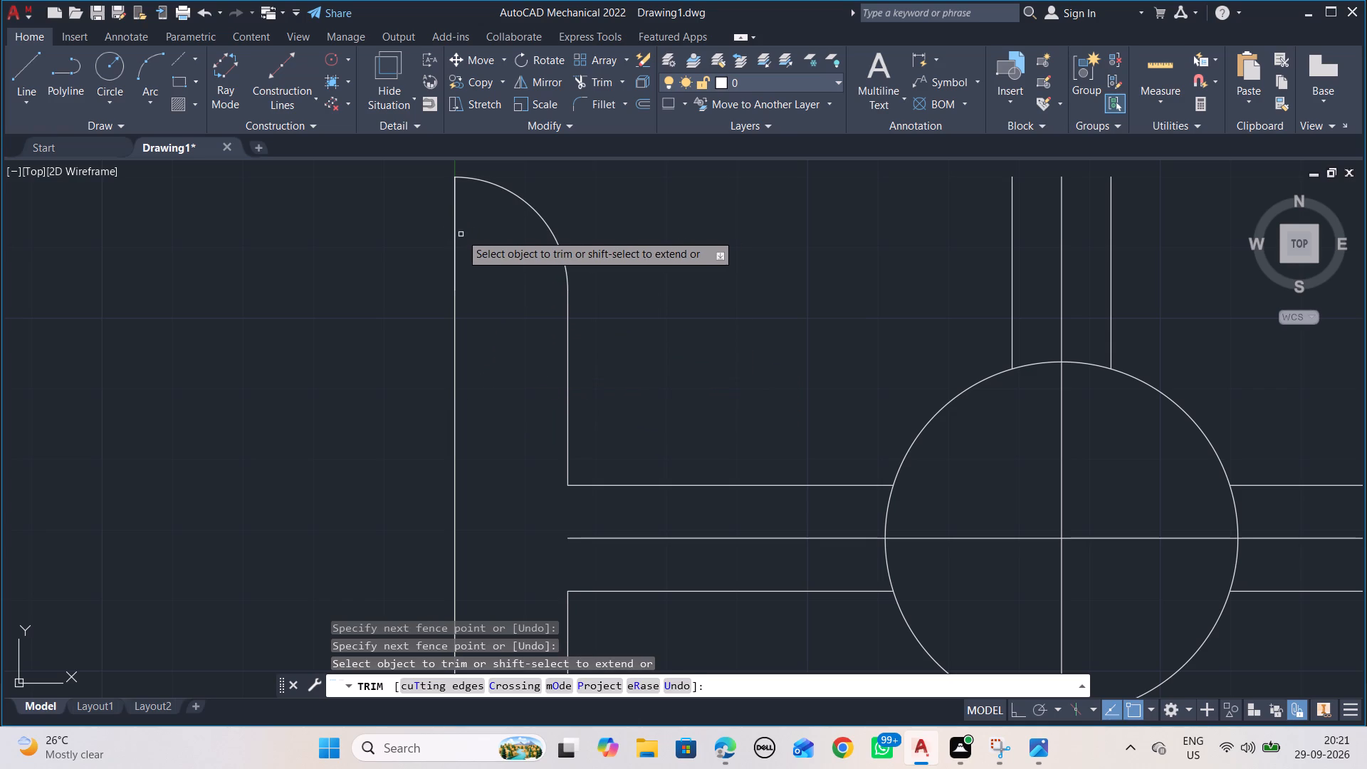
{"action": "middle_click", "coordinate": [495, 247]}
{"action": "key", "text": "Escape"}
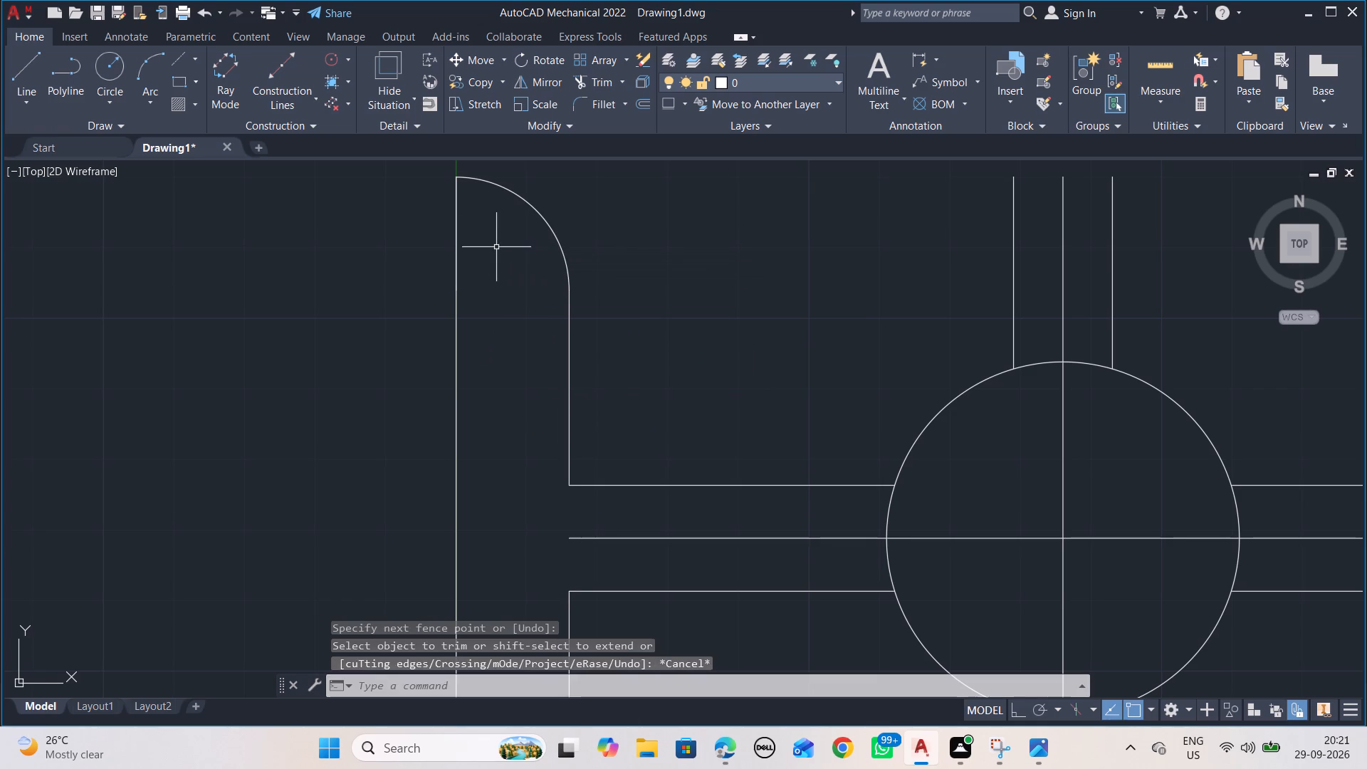
{"action": "key", "text": "Escape"}
Delete the 16-unit helper line at the top of the flange's outer edge.
{"action": "left_click", "coordinate": [456, 234]}
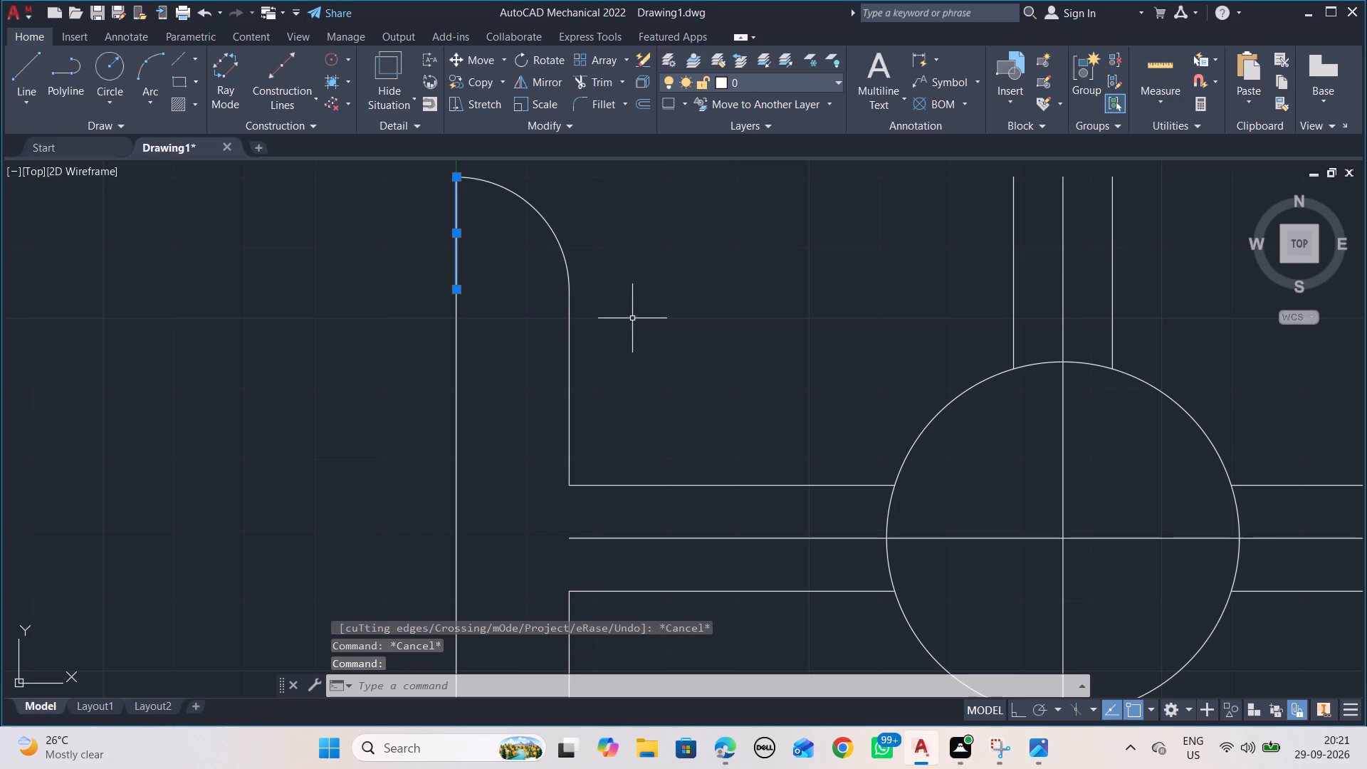
{"action": "key", "text": "Delete"}
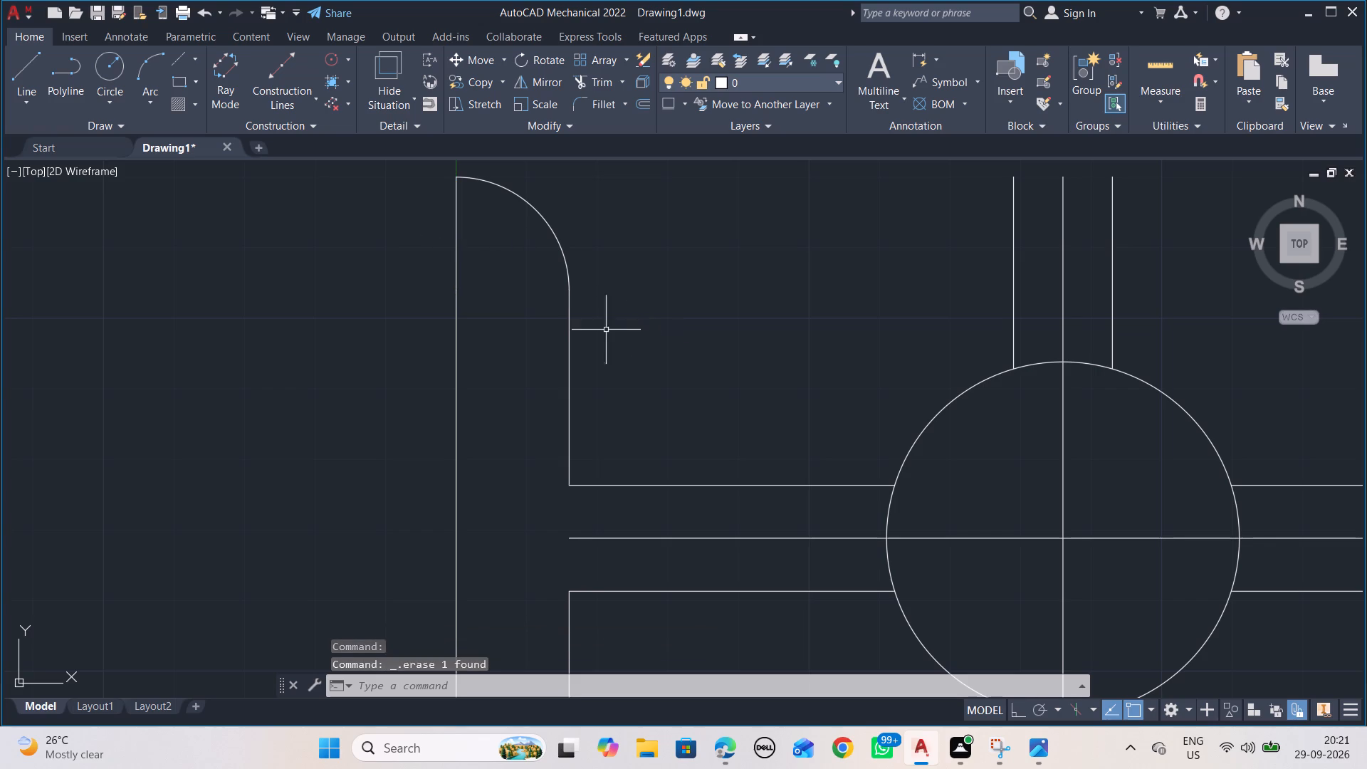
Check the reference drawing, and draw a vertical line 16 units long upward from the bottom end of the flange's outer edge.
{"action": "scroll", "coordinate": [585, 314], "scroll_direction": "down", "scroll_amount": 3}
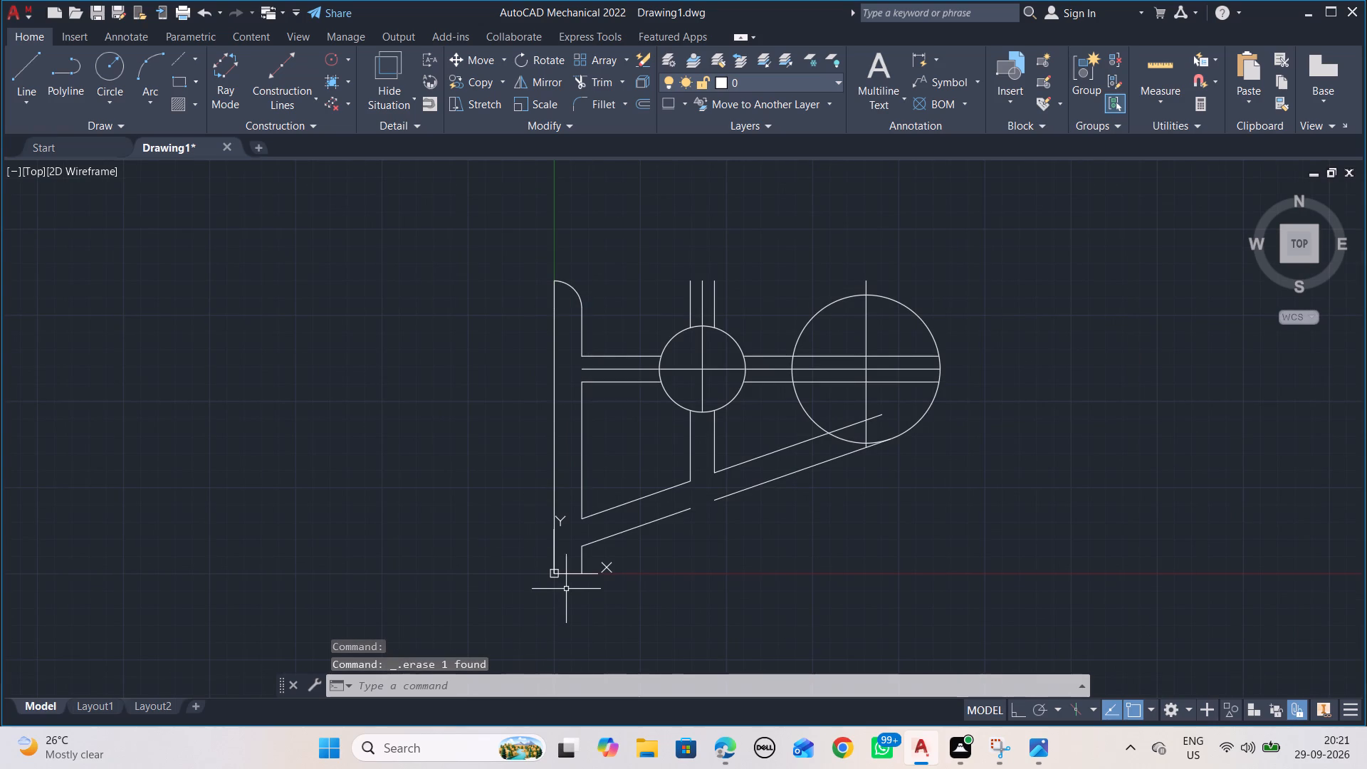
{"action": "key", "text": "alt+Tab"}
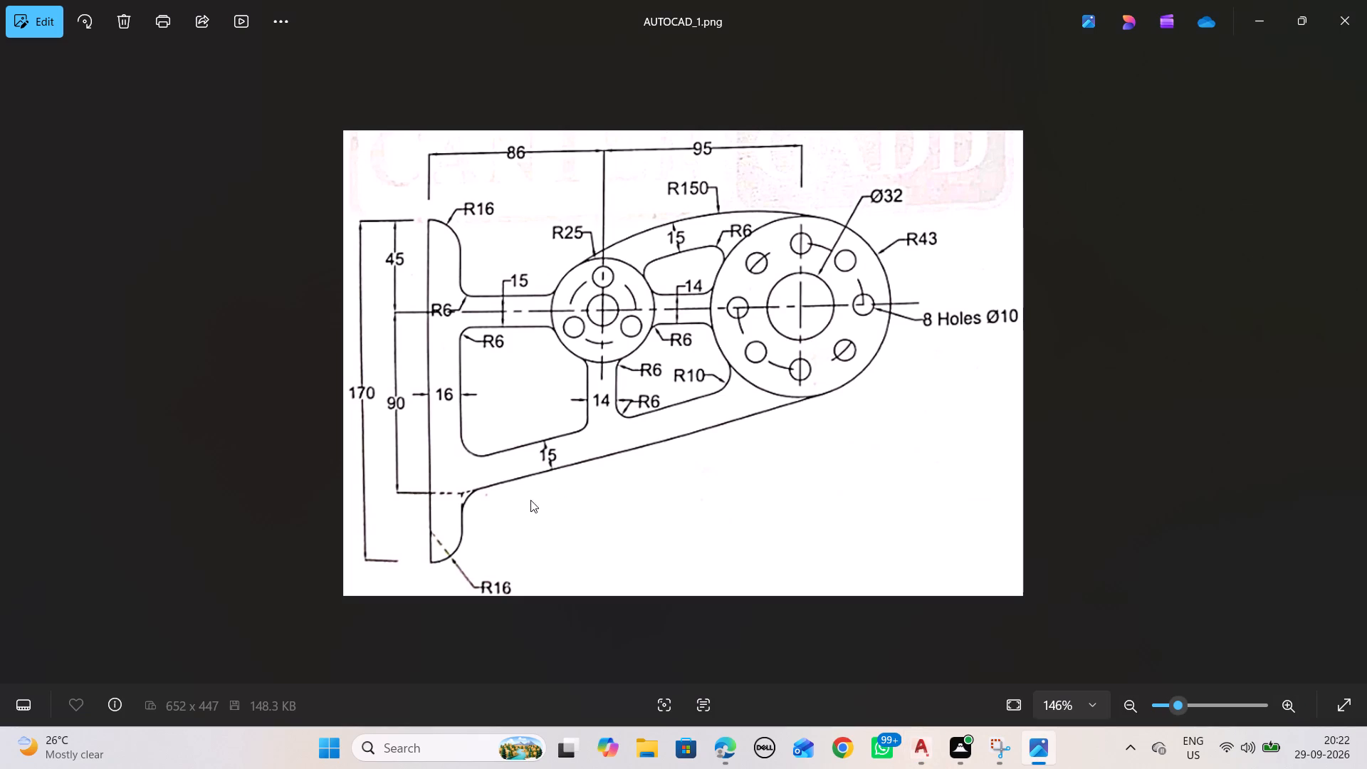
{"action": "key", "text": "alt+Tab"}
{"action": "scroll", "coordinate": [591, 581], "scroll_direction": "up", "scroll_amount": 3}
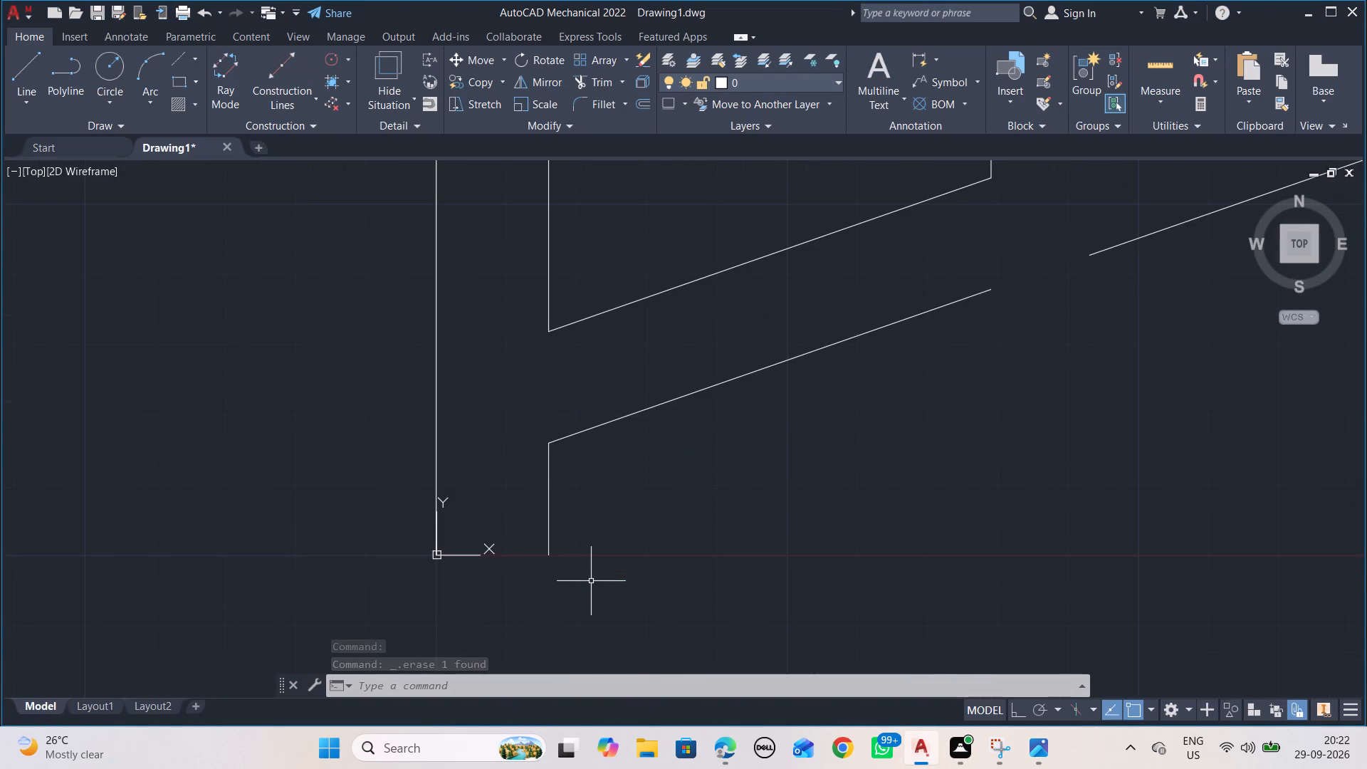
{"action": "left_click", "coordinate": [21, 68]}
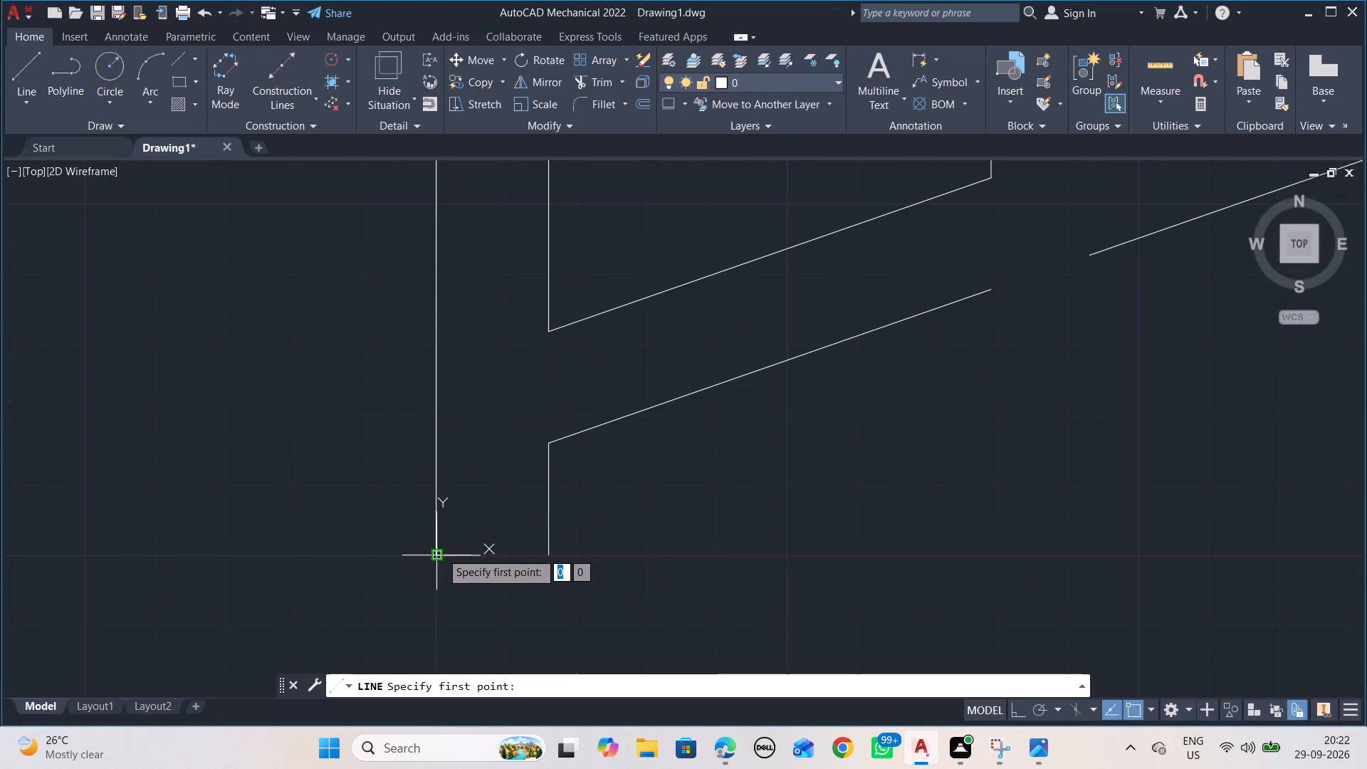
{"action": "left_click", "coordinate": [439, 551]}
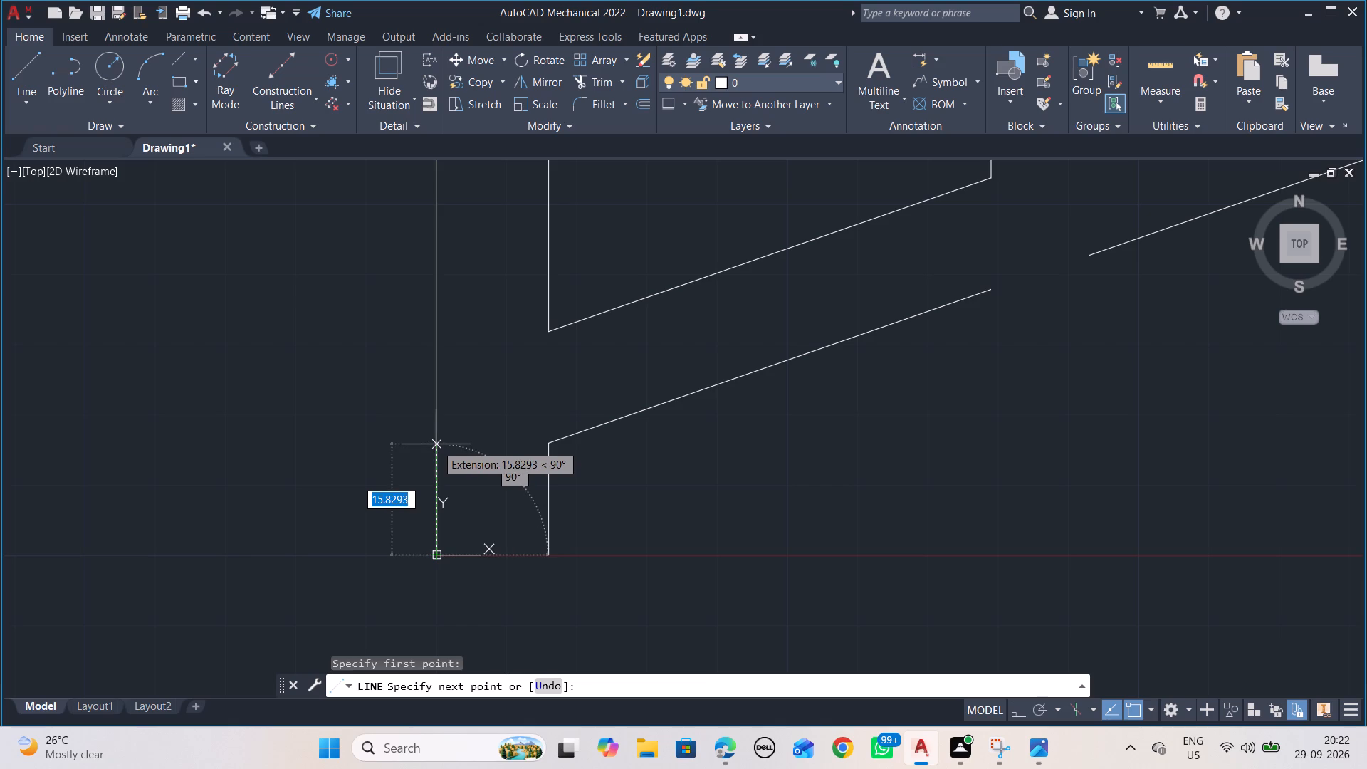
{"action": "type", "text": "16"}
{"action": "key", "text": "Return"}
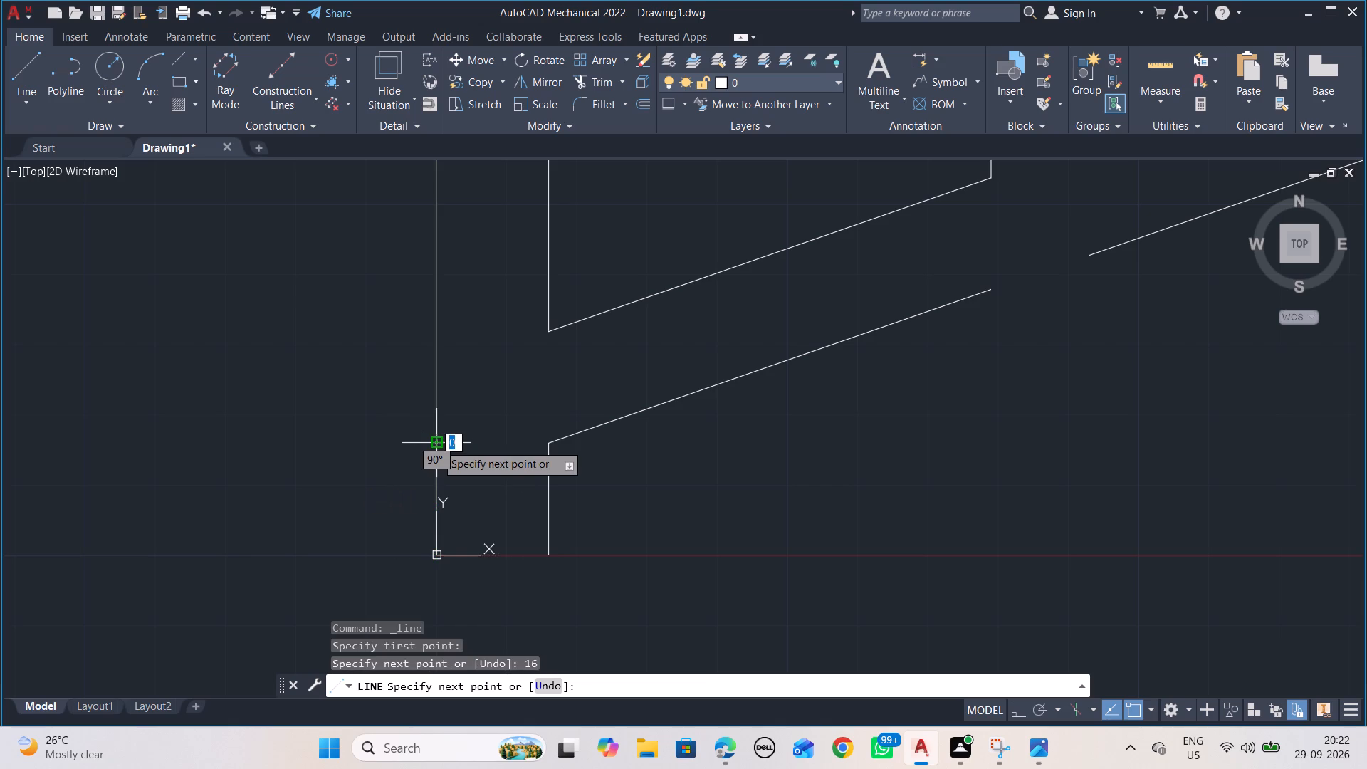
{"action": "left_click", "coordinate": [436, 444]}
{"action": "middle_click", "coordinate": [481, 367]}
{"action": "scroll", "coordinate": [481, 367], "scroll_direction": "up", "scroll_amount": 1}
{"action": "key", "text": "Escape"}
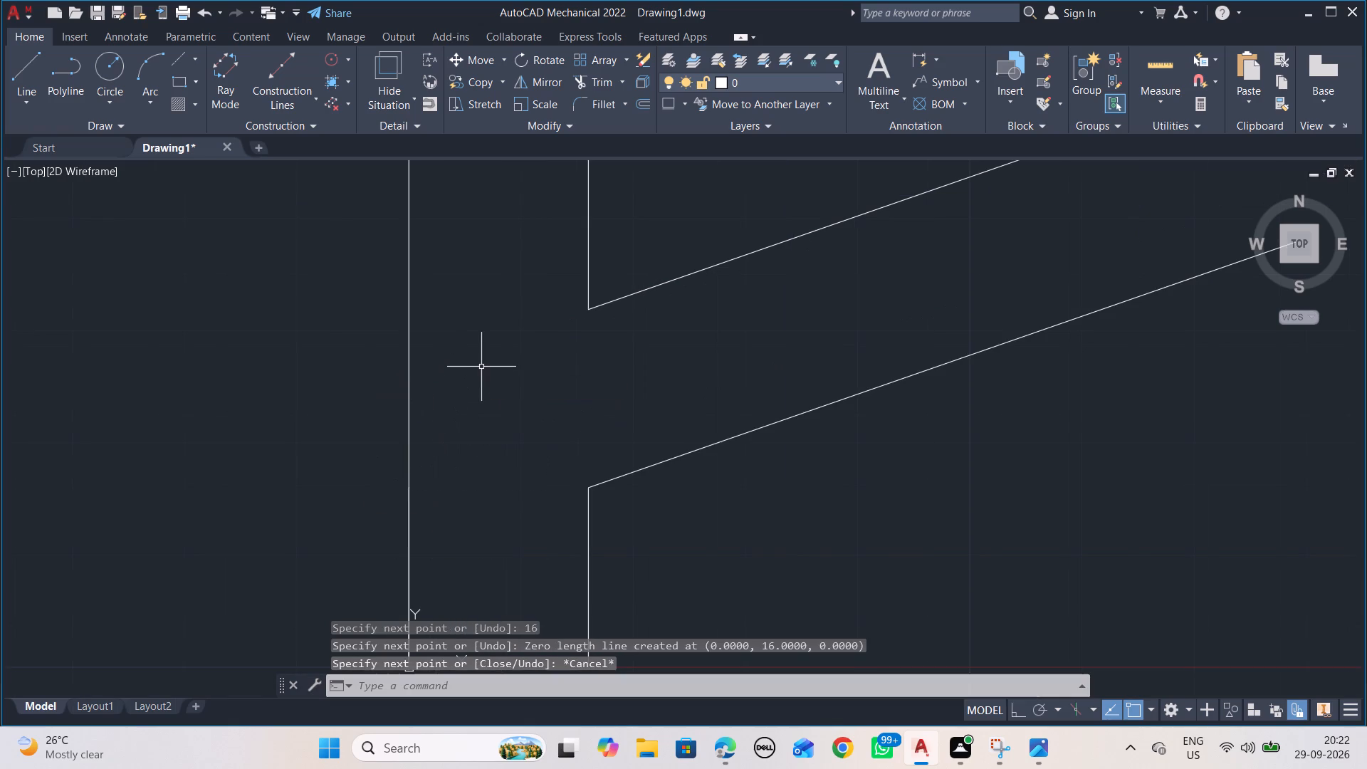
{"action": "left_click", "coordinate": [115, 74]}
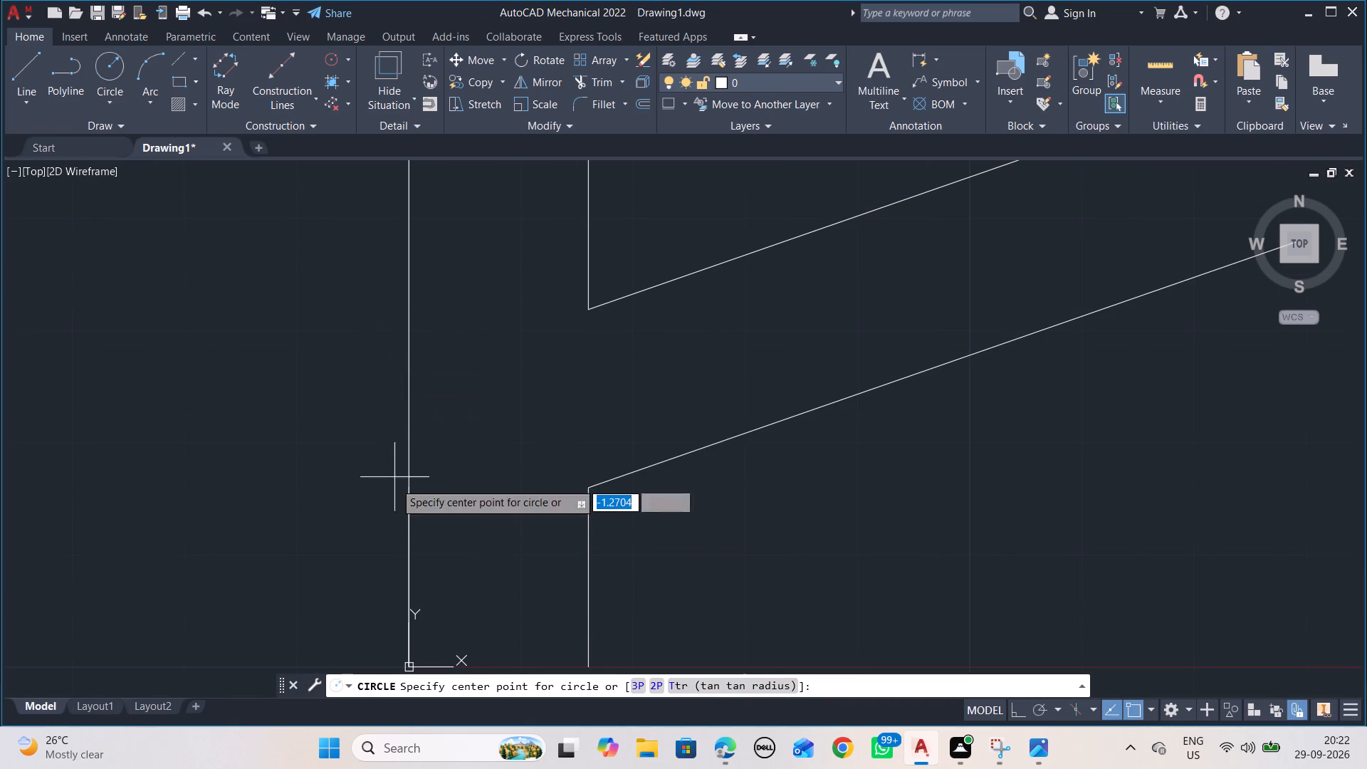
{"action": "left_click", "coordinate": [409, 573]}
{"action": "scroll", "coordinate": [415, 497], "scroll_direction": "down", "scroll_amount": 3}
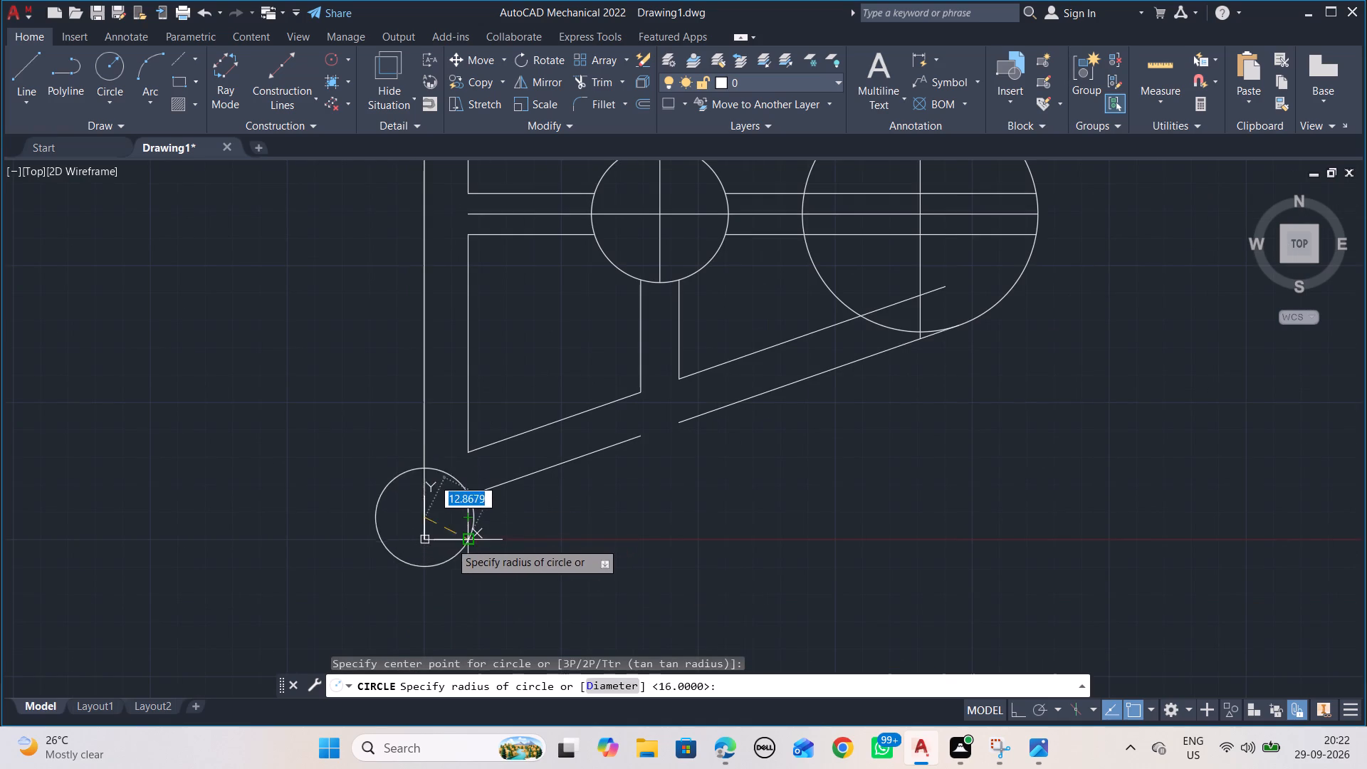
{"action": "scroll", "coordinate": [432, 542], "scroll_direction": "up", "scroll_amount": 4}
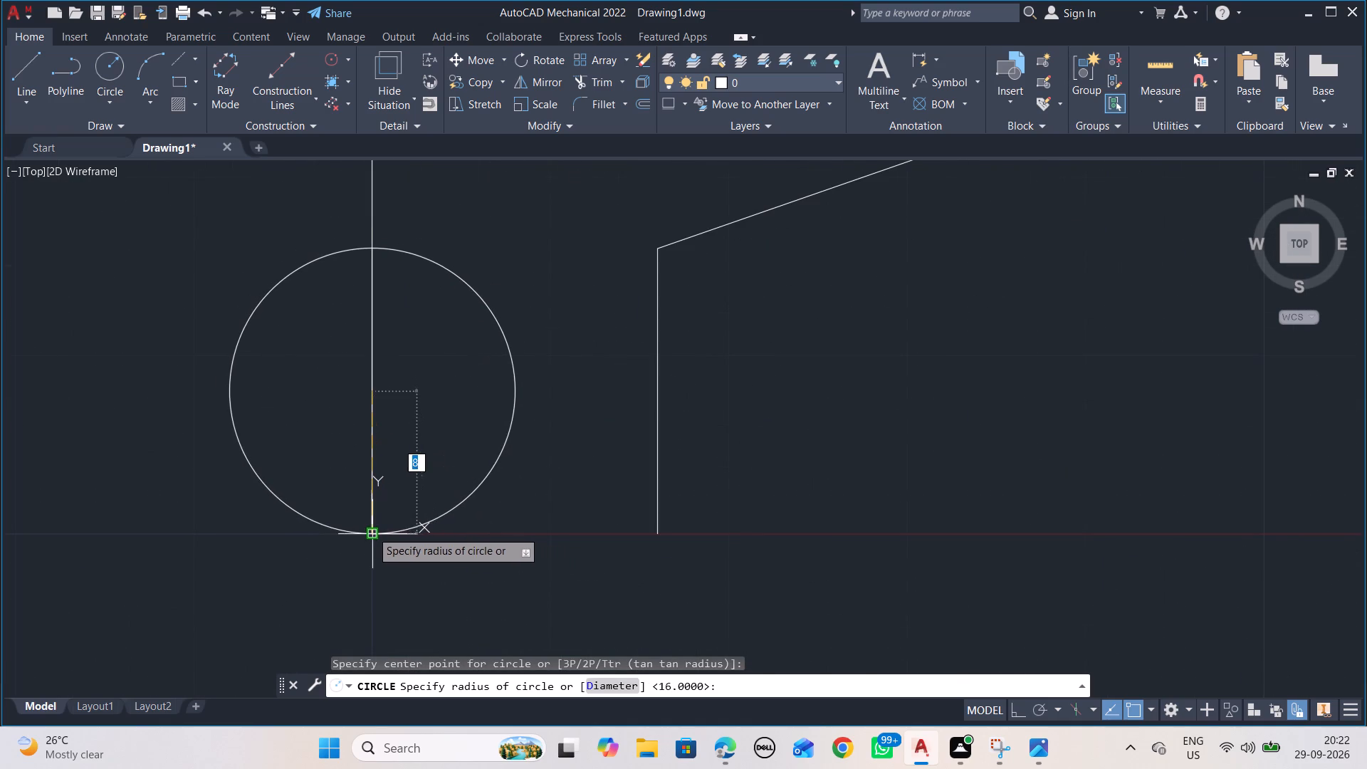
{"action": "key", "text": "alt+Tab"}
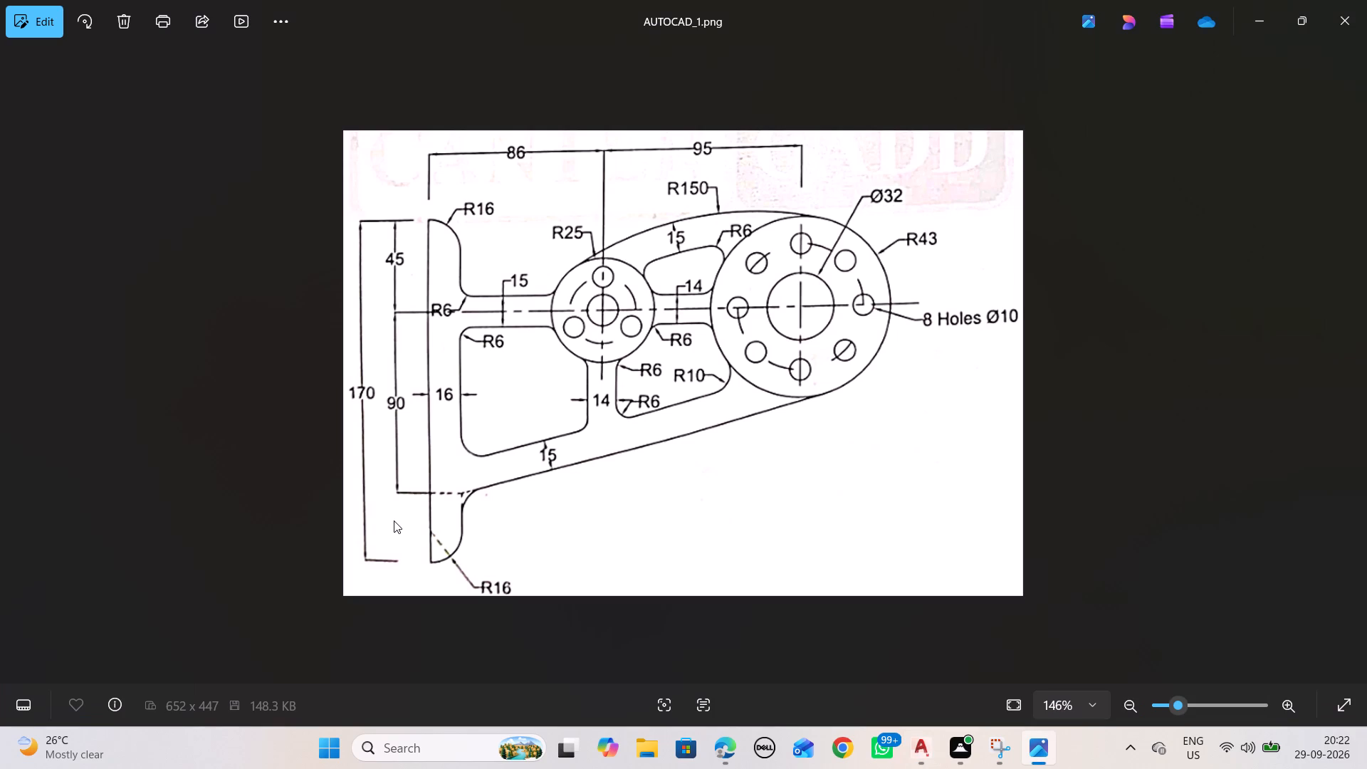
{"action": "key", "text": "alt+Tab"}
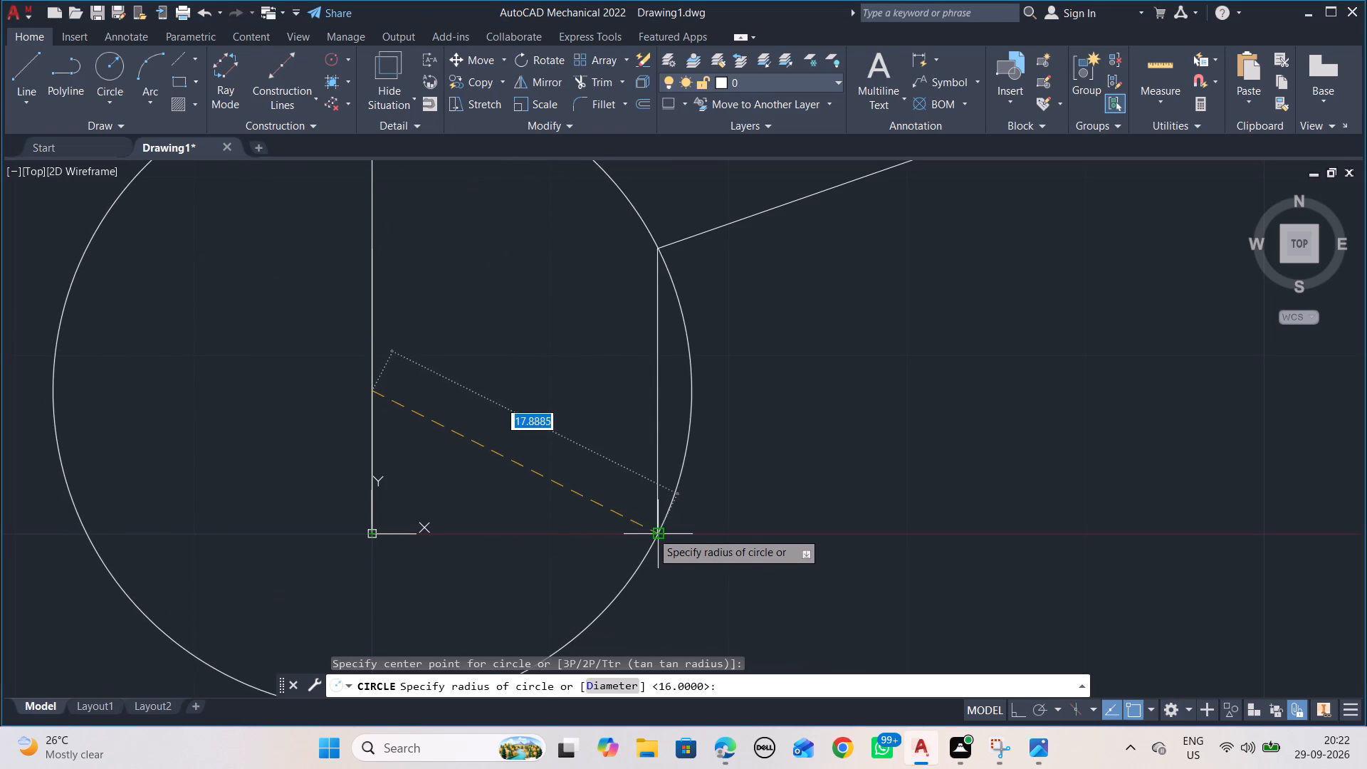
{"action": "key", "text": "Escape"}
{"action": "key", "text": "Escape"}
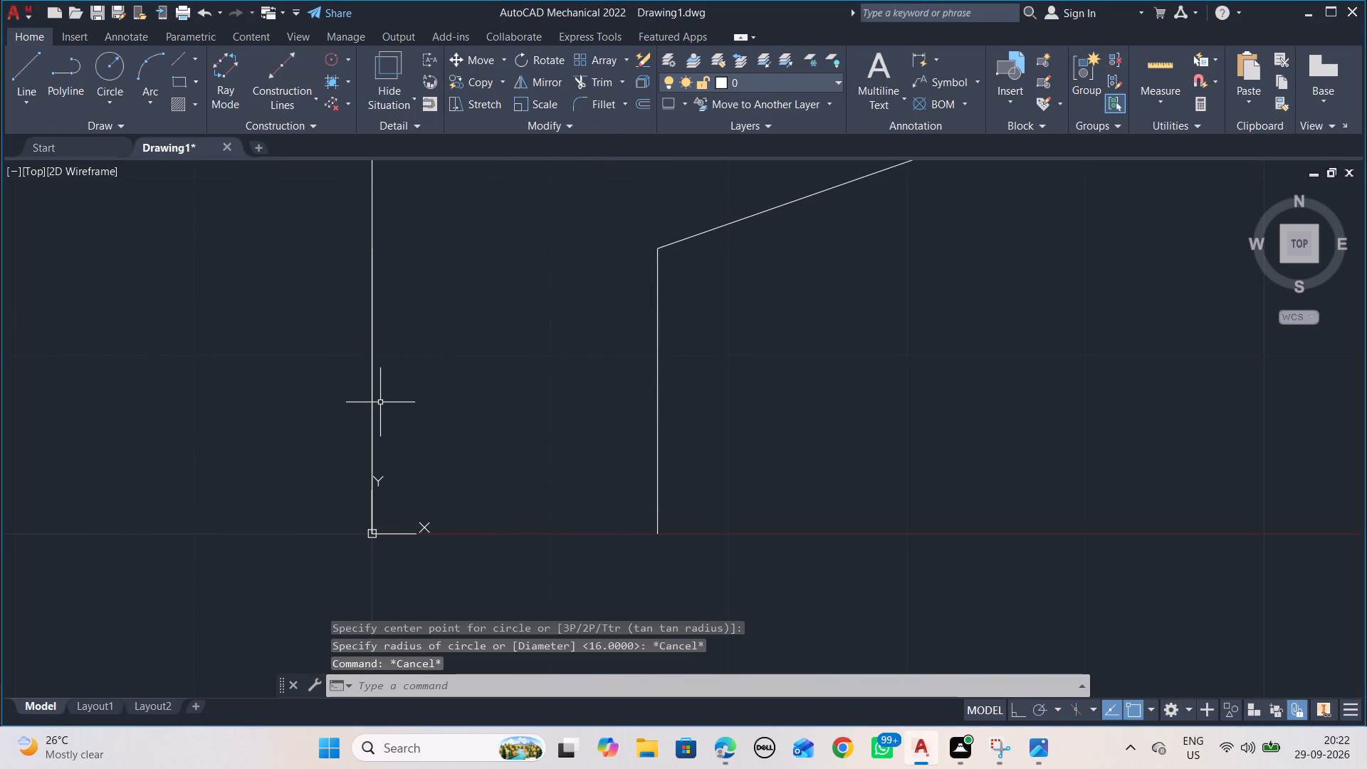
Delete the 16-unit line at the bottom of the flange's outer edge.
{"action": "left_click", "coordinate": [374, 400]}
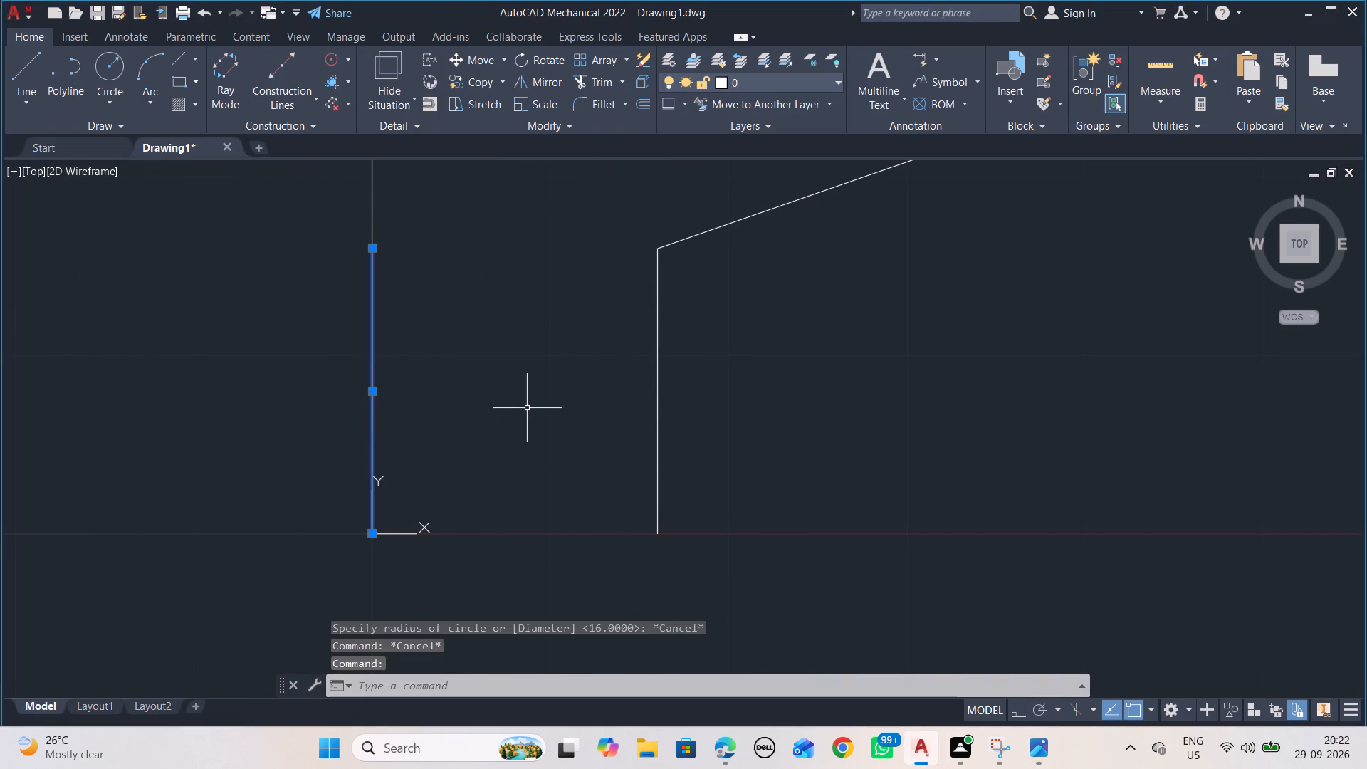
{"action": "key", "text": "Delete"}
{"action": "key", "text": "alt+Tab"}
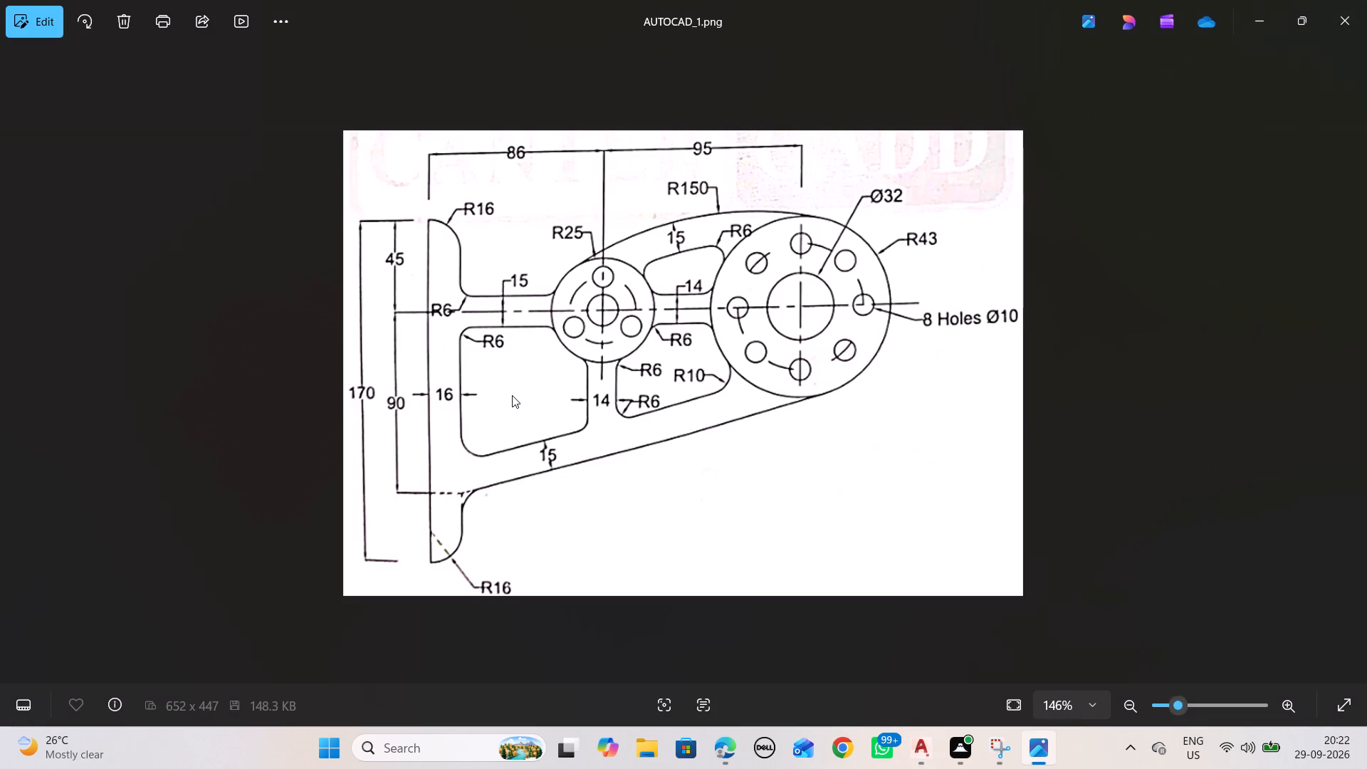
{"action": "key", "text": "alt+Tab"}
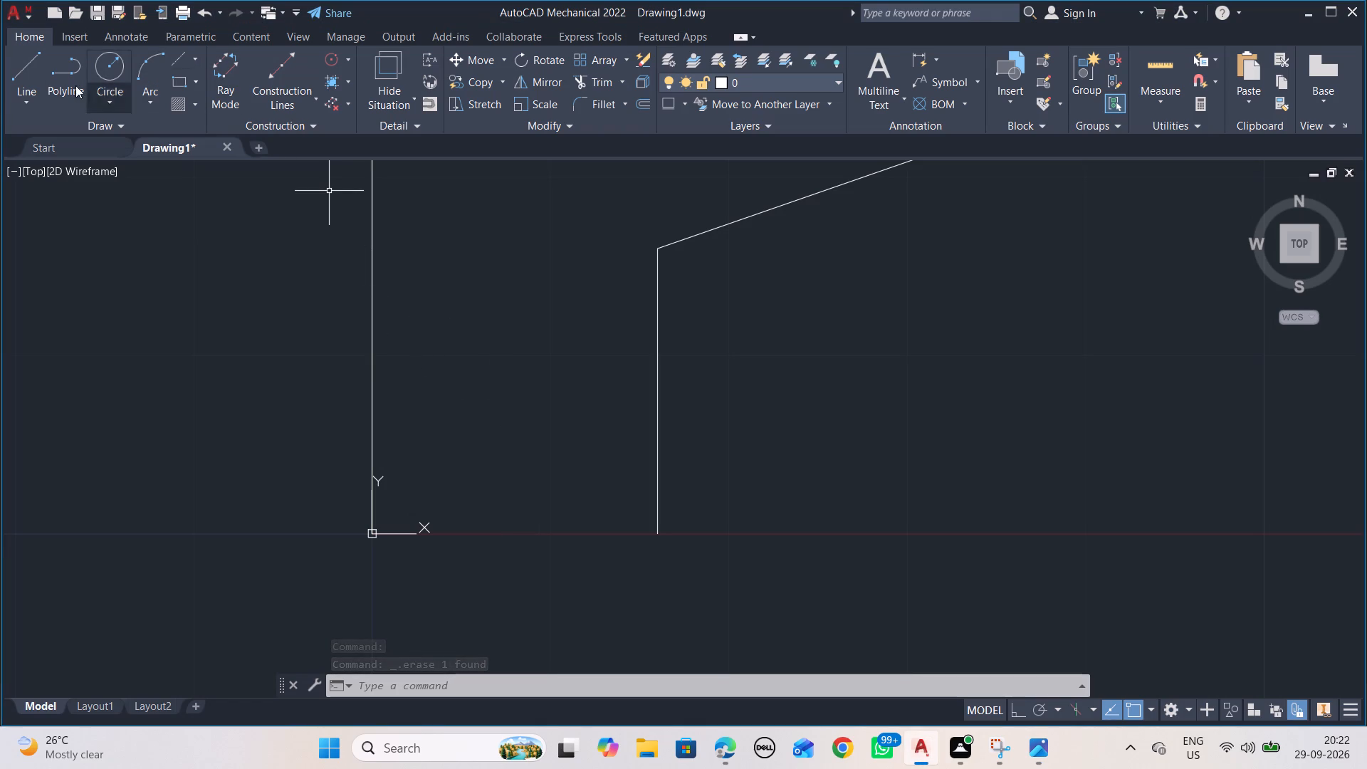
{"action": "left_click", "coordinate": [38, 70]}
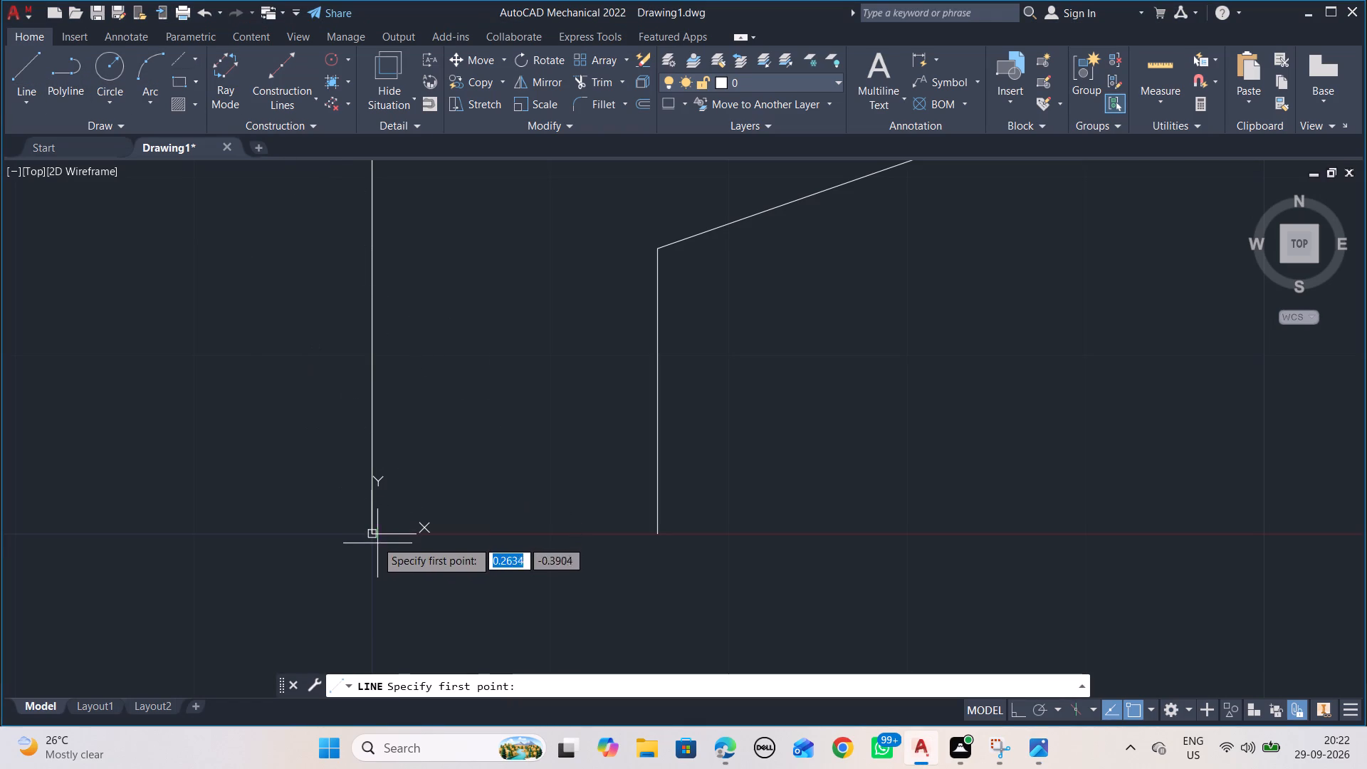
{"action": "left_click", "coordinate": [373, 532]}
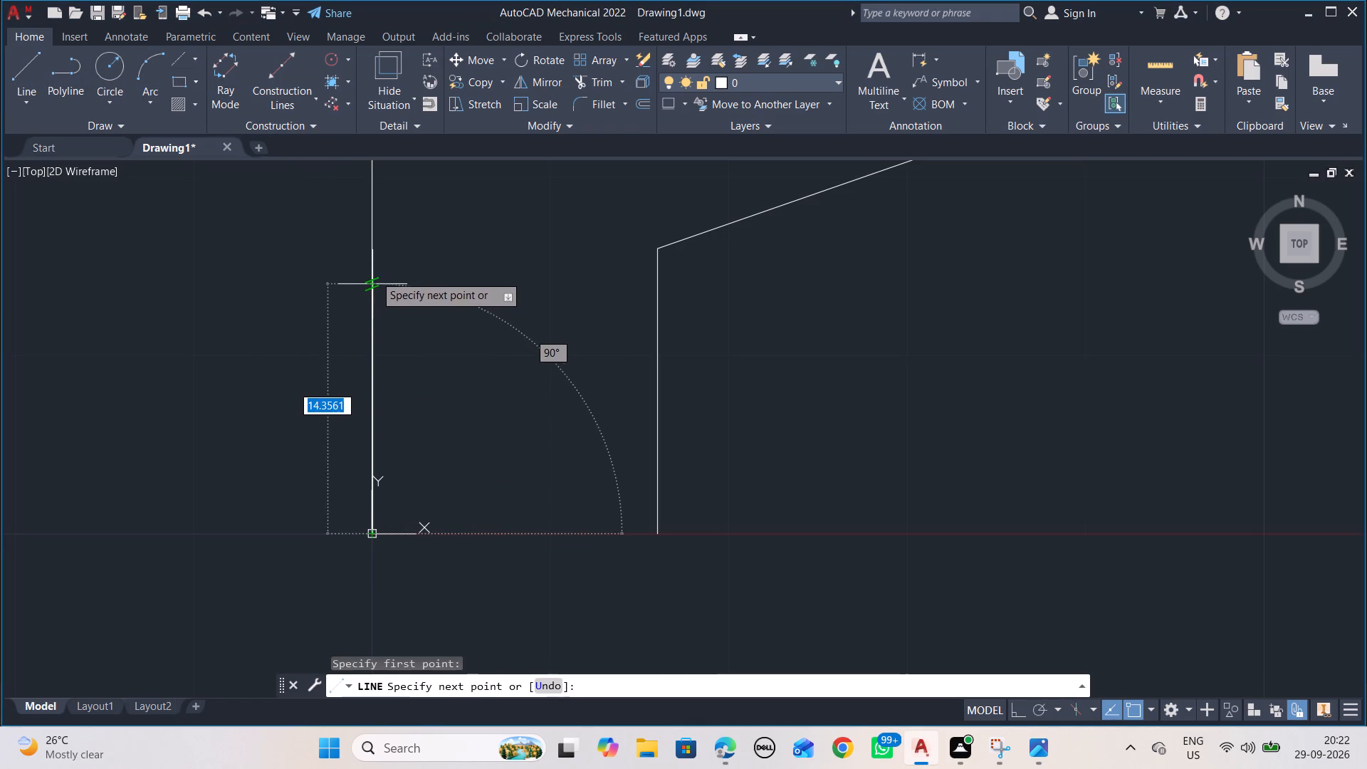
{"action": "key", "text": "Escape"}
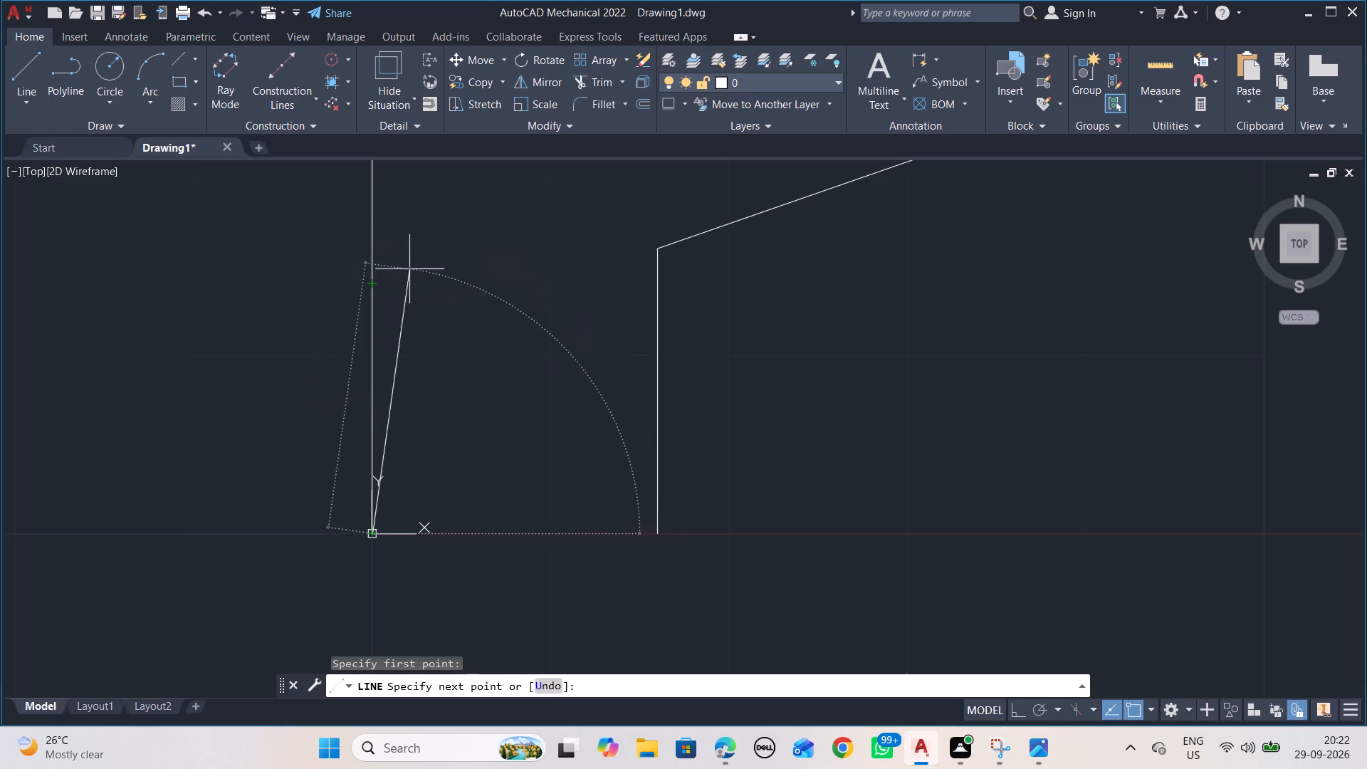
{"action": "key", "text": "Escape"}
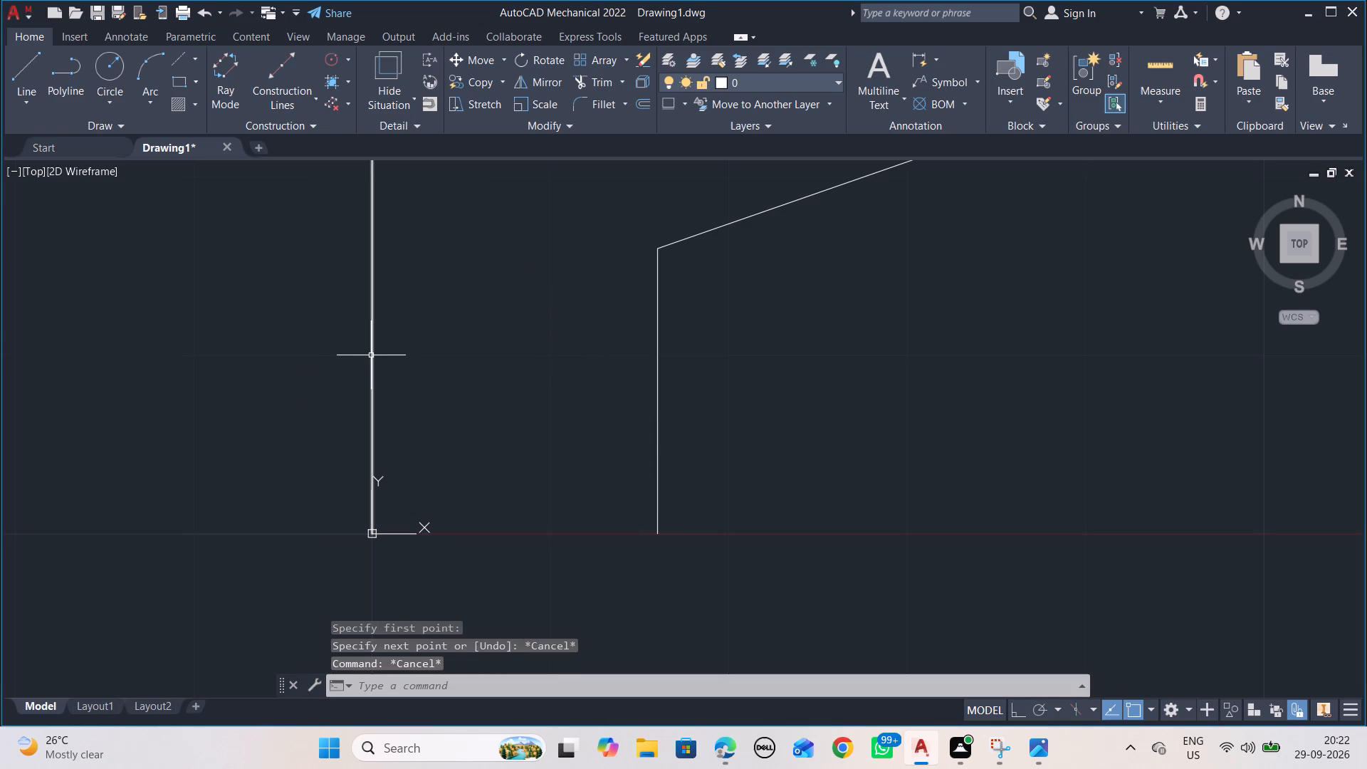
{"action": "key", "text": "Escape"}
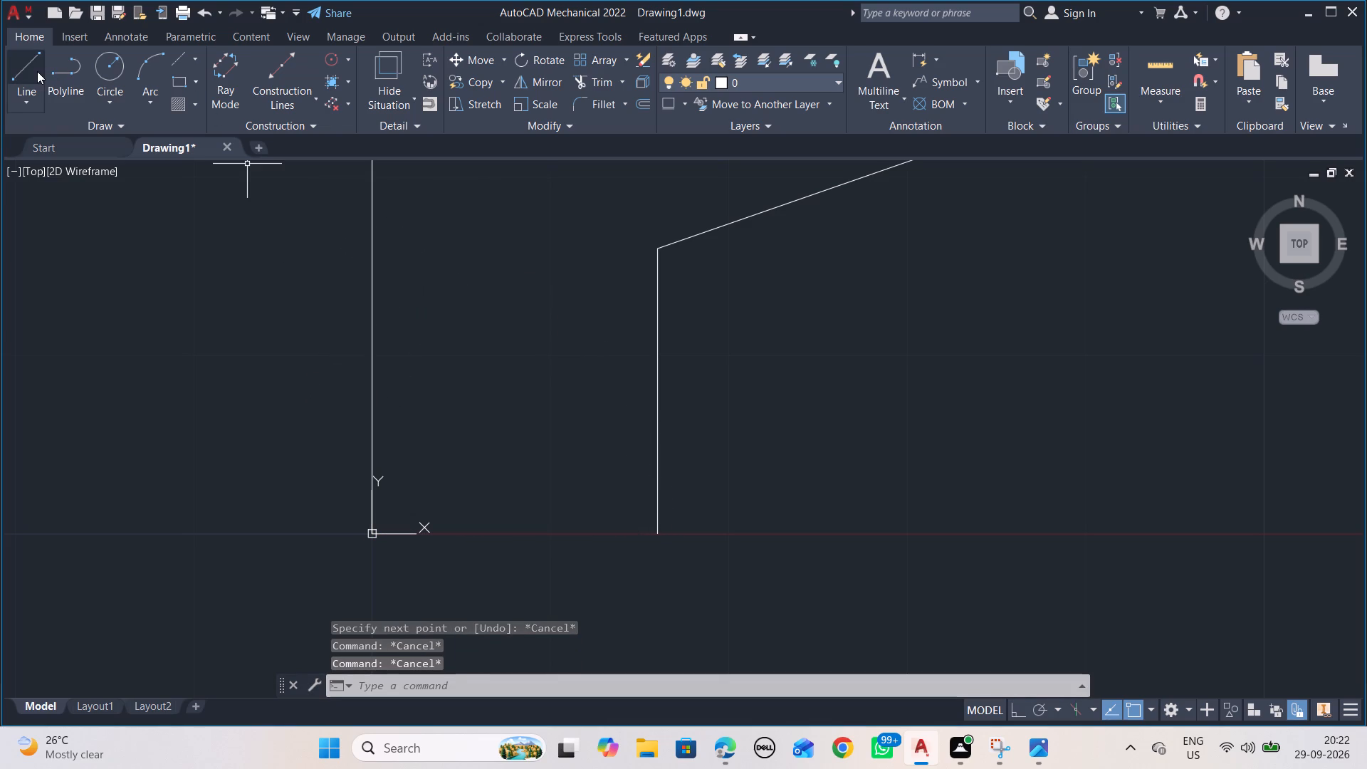
Draw a vertical helper line 16 units long upward from the bottom end of the flange's outer edge.
{"action": "left_click", "coordinate": [34, 70]}
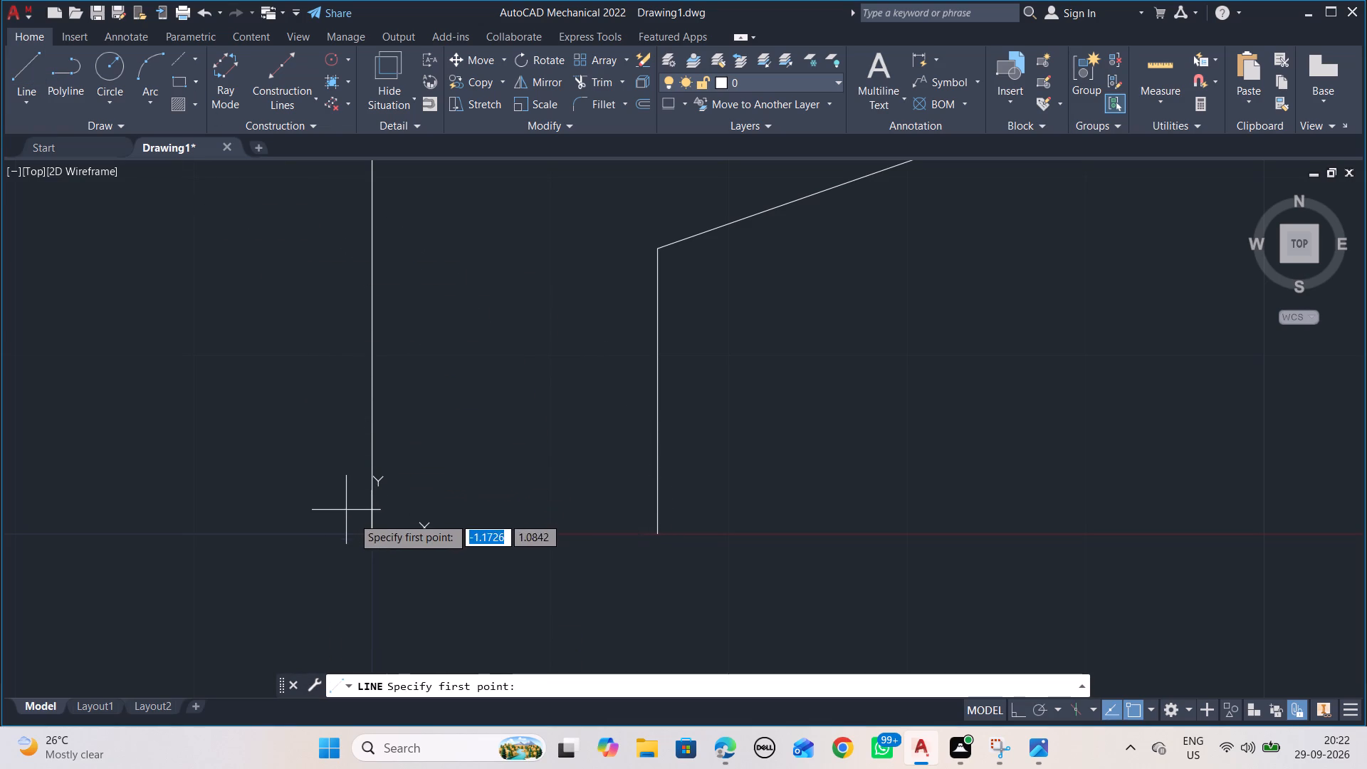
{"action": "left_click", "coordinate": [374, 531]}
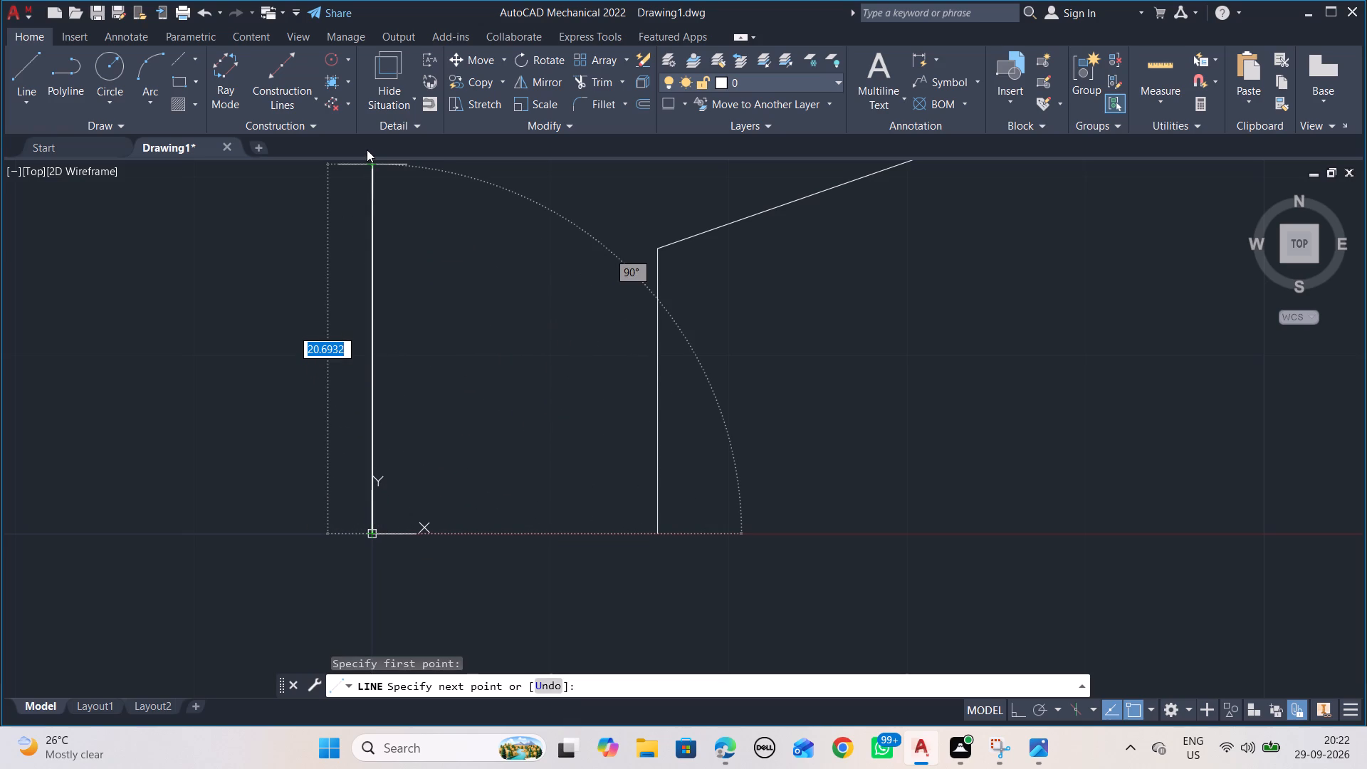
{"action": "scroll", "coordinate": [367, 150], "scroll_direction": "down", "scroll_amount": 2}
{"action": "scroll", "coordinate": [377, 240], "scroll_direction": "up", "scroll_amount": 3}
{"action": "scroll", "coordinate": [377, 241], "scroll_direction": "down", "scroll_amount": 3}
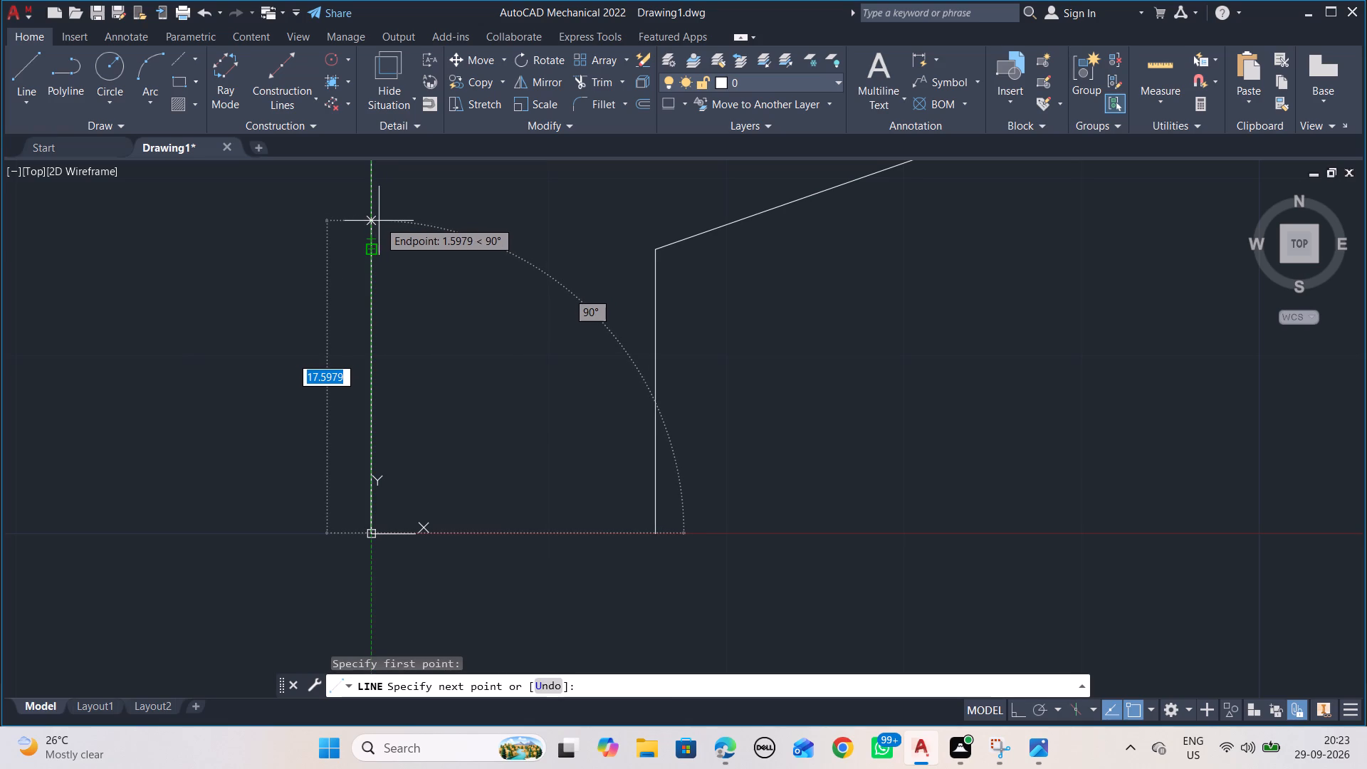
{"action": "type", "text": "16"}
{"action": "key", "text": "Return"}
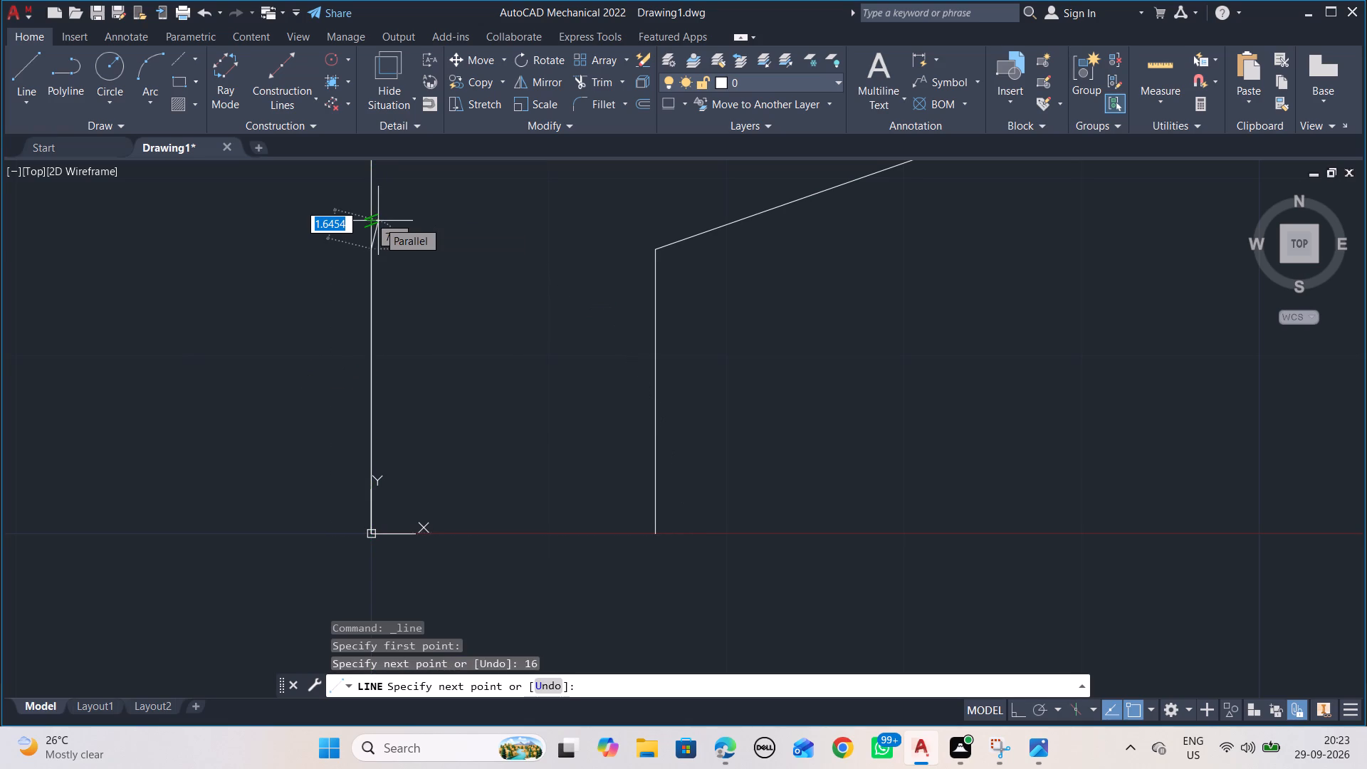
{"action": "key", "text": "0"}
{"action": "key", "text": "Return"}
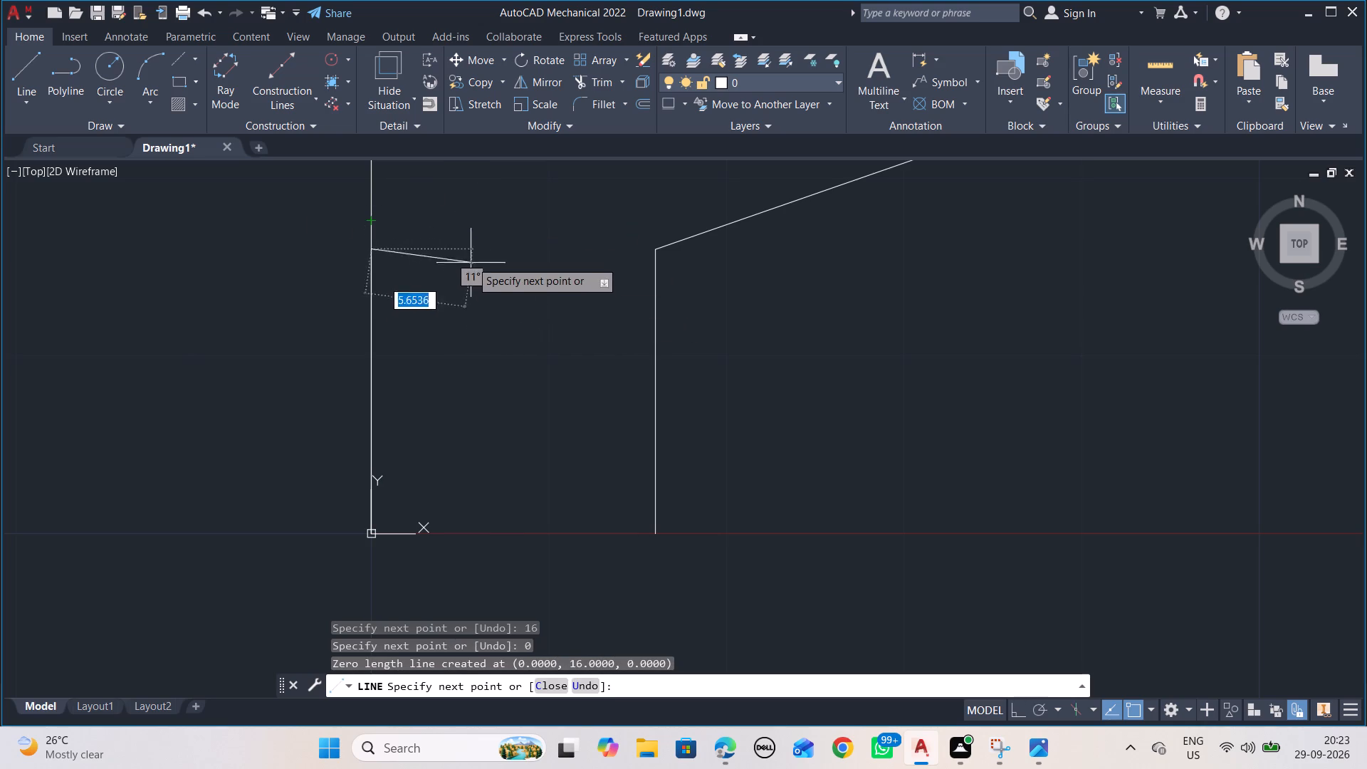
{"action": "key", "text": "Escape"}
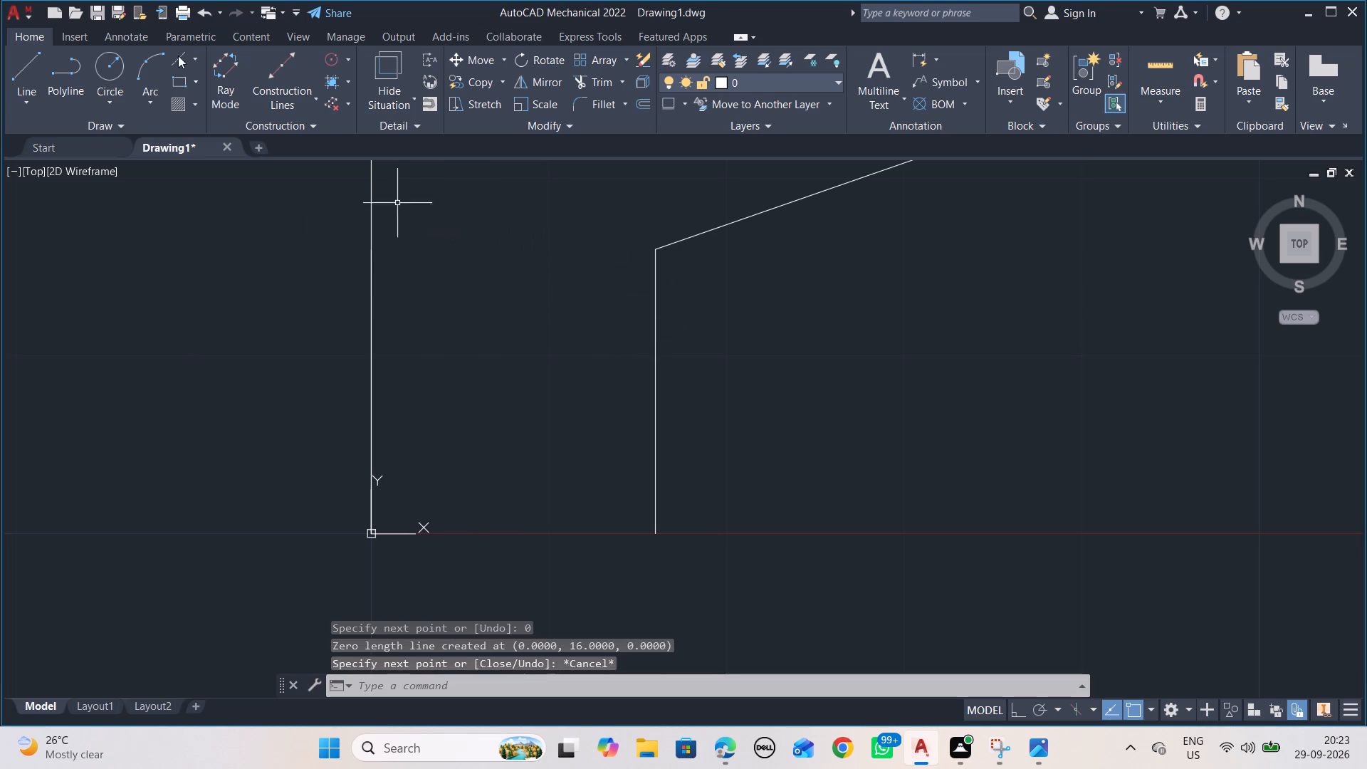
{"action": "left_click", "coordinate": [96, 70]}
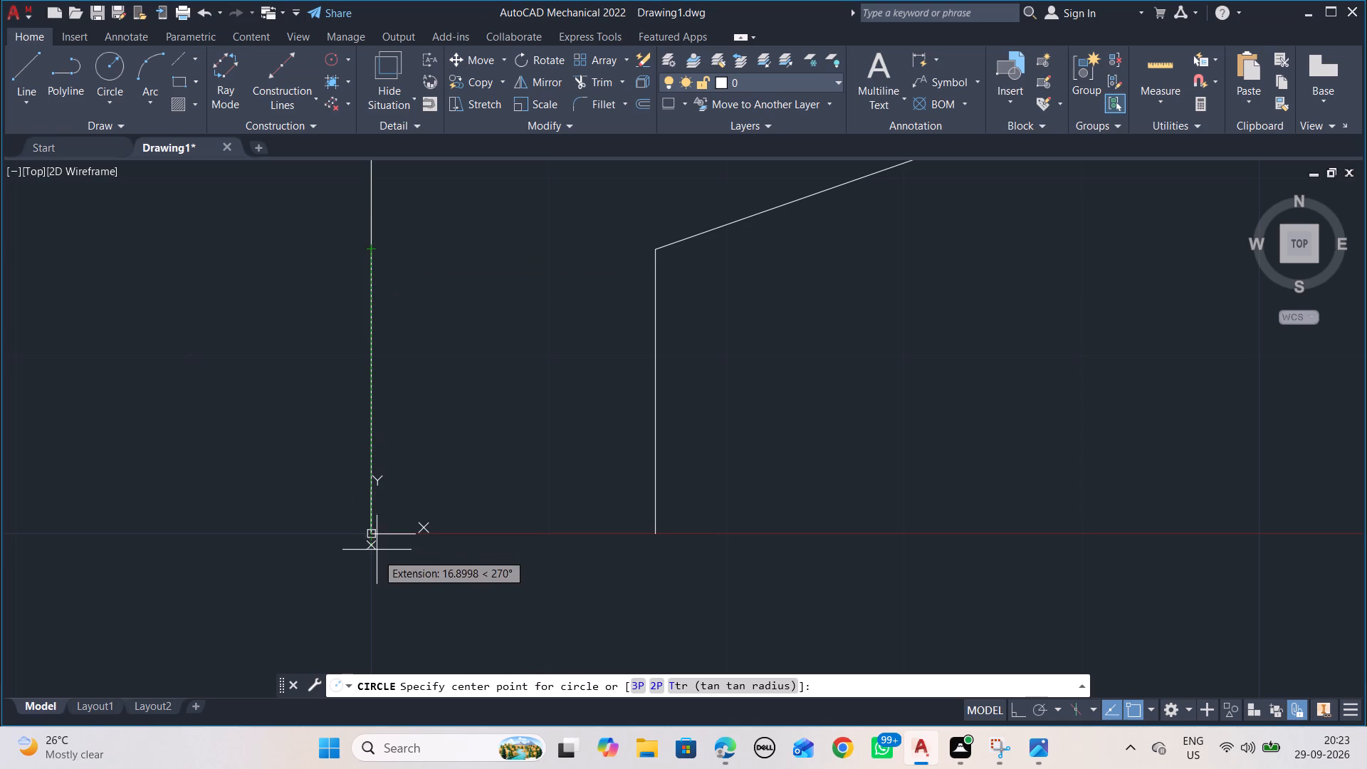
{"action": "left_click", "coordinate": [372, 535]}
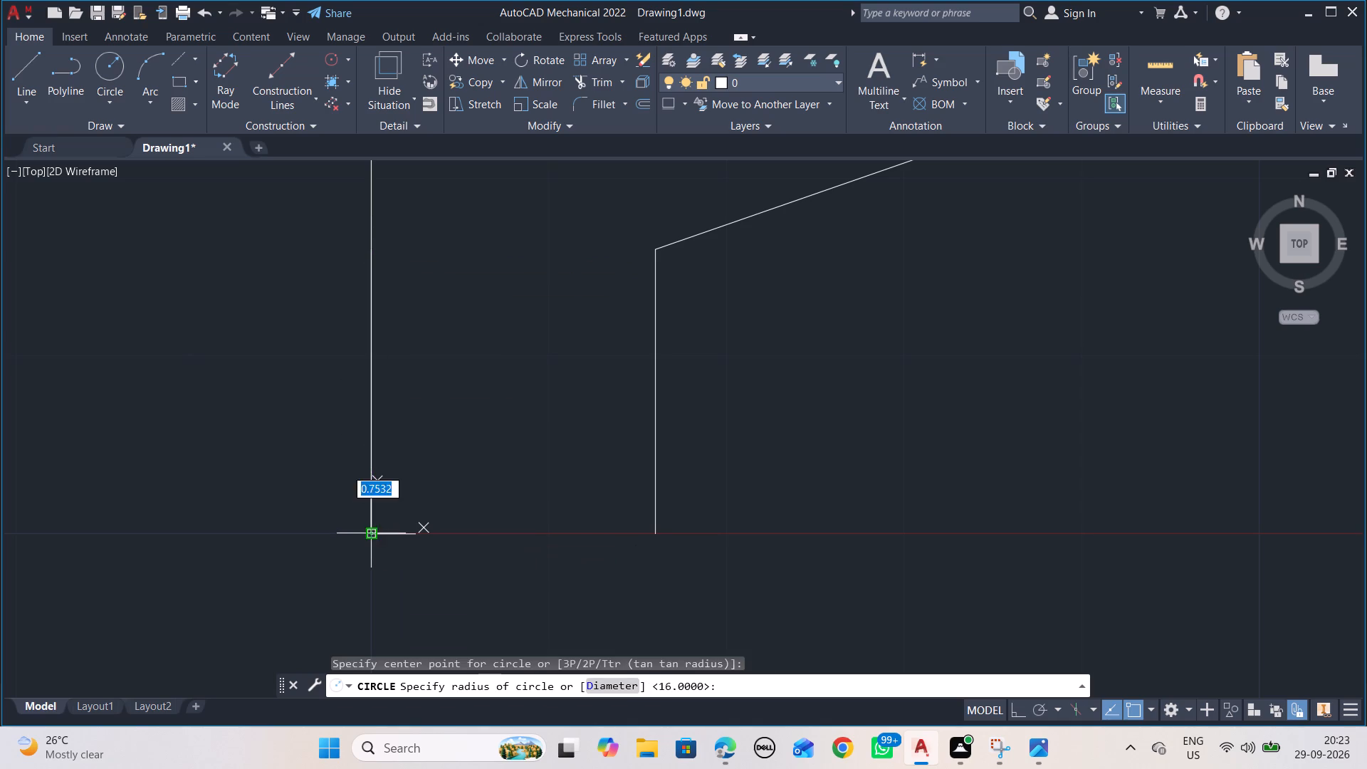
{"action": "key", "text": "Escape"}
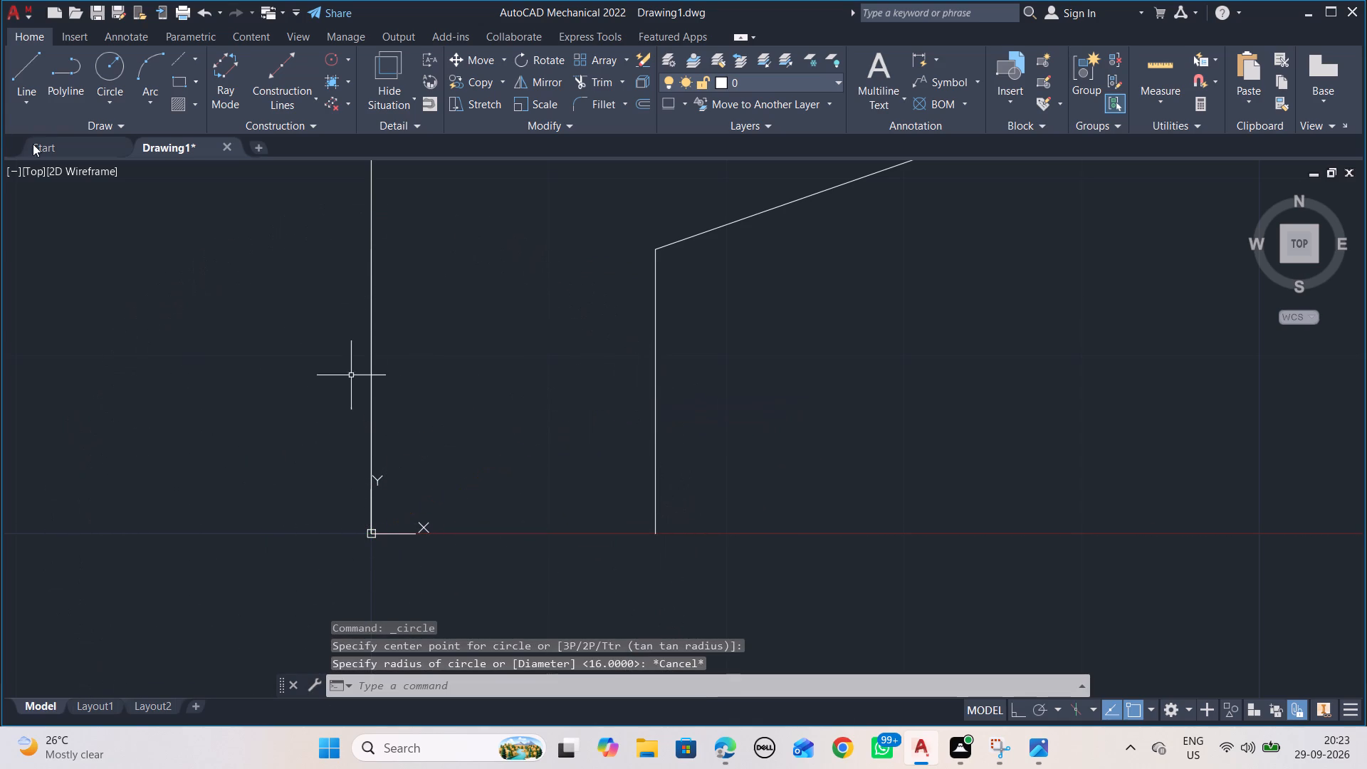
Draw a radius 16 circle centred on the helper line's upper end, reaching down to the bottom of the flange's outer edge.
{"action": "left_click", "coordinate": [112, 78]}
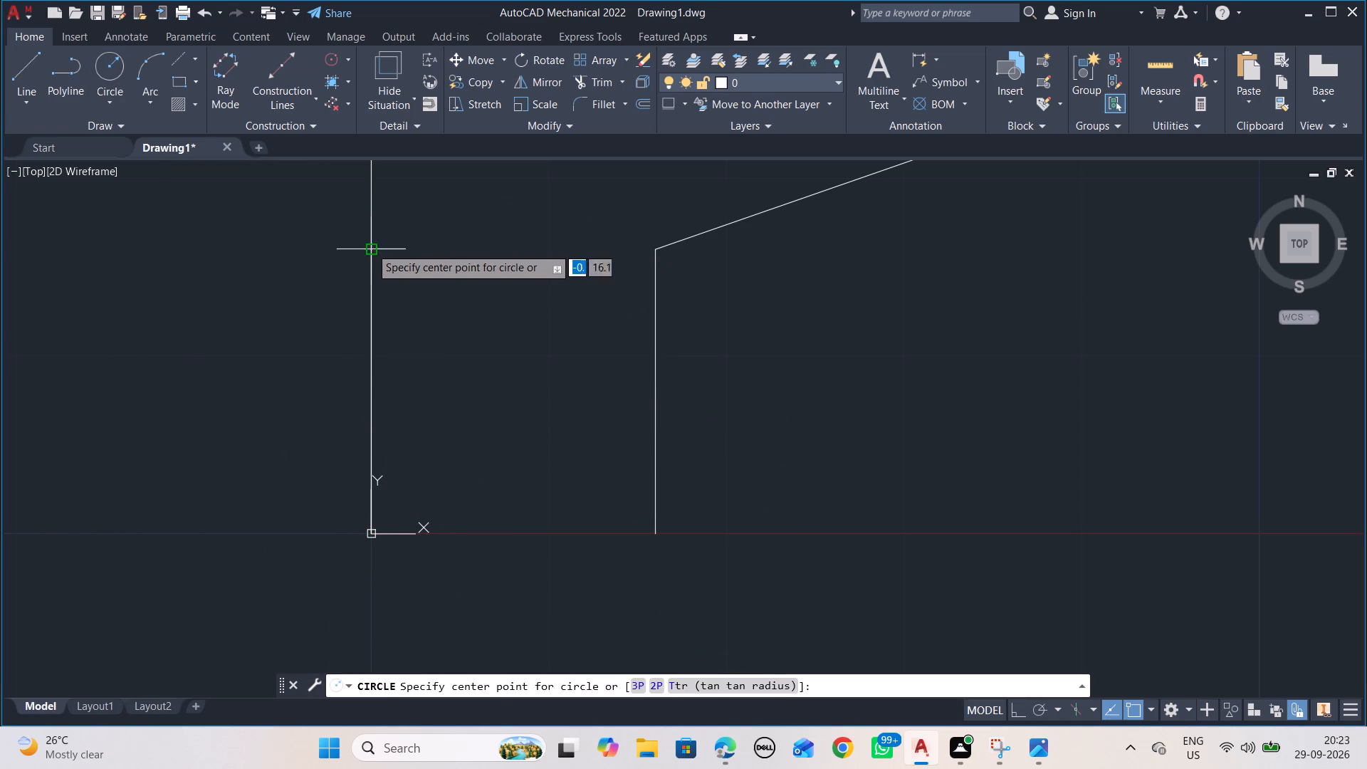
{"action": "left_click", "coordinate": [372, 248]}
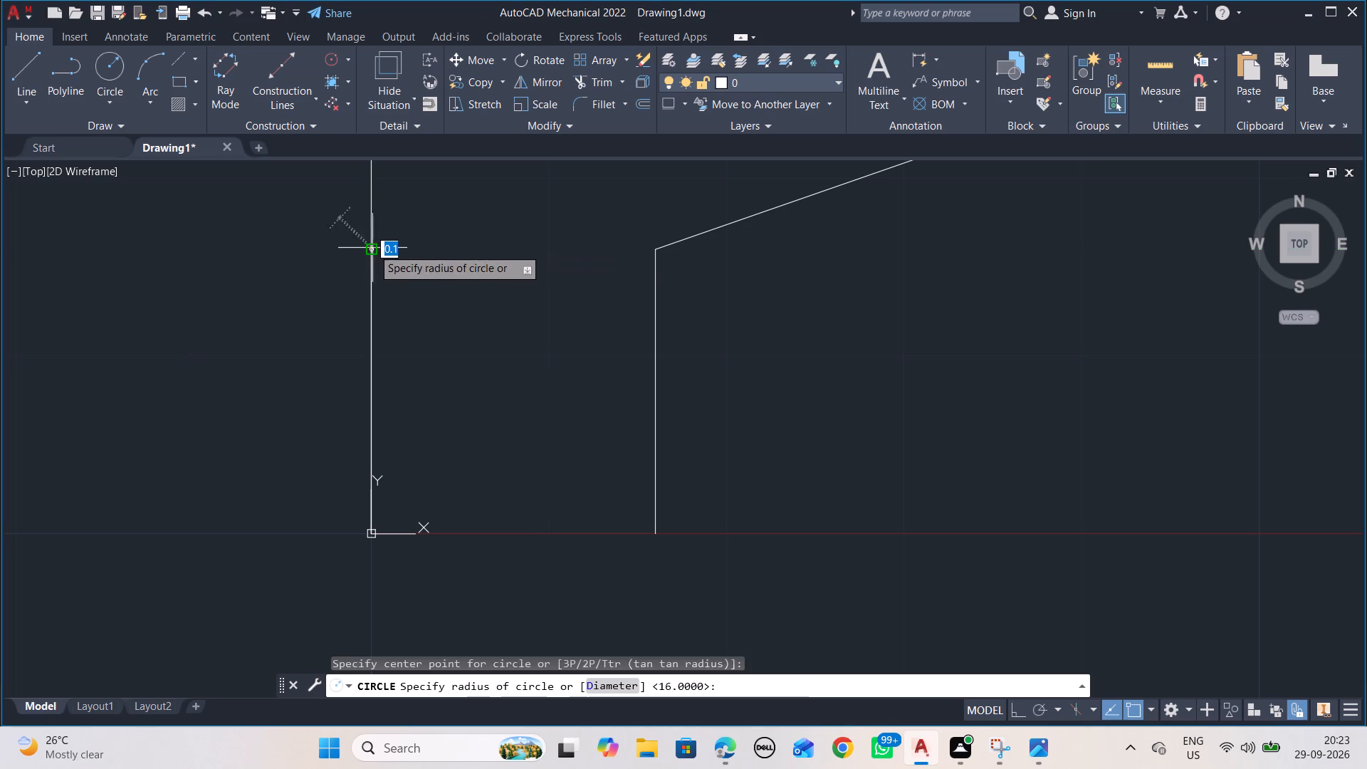
{"action": "left_click", "coordinate": [370, 533]}
{"action": "key", "text": "Escape"}
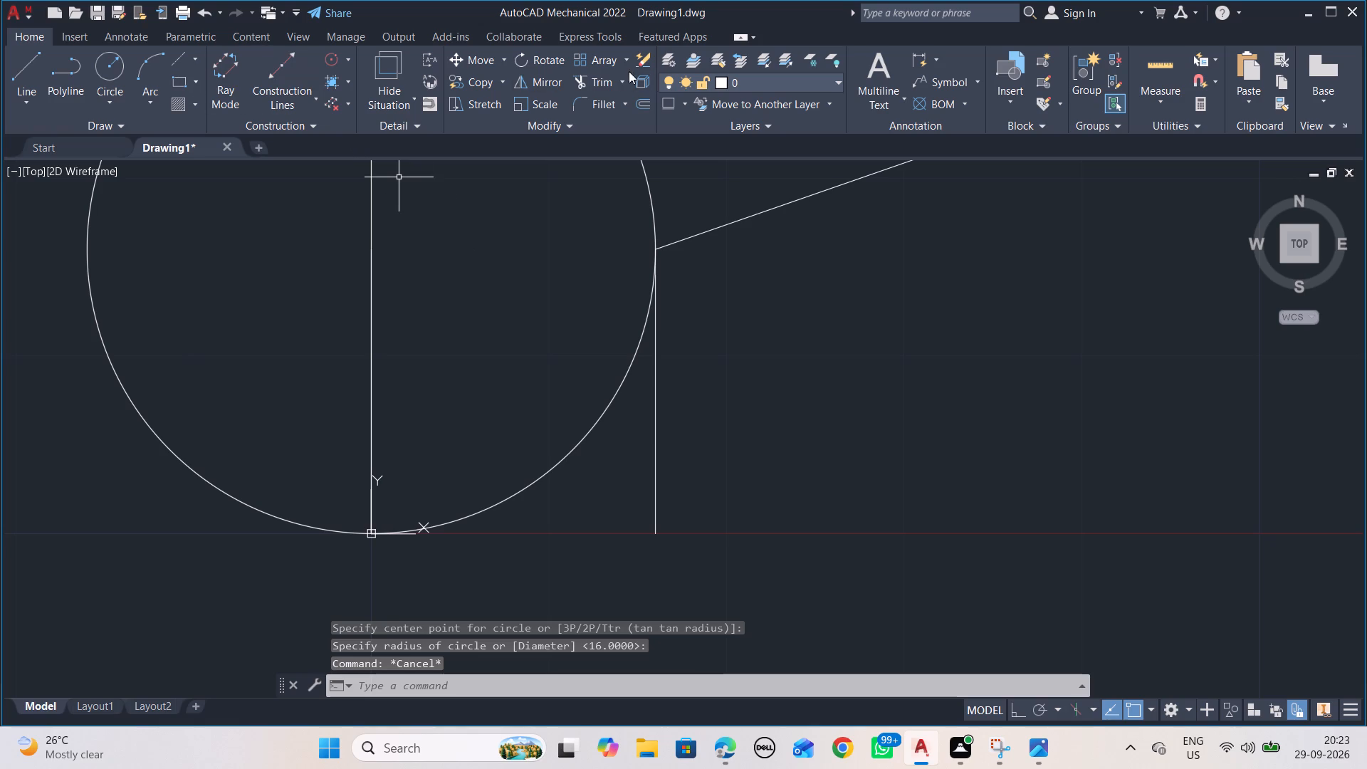
Trim away the half of the radius 16 circle that lies outside the flange's outer edge, and check the reference drawing.
{"action": "left_click", "coordinate": [589, 83]}
{"action": "scroll", "coordinate": [616, 249], "scroll_direction": "down", "scroll_amount": 2}
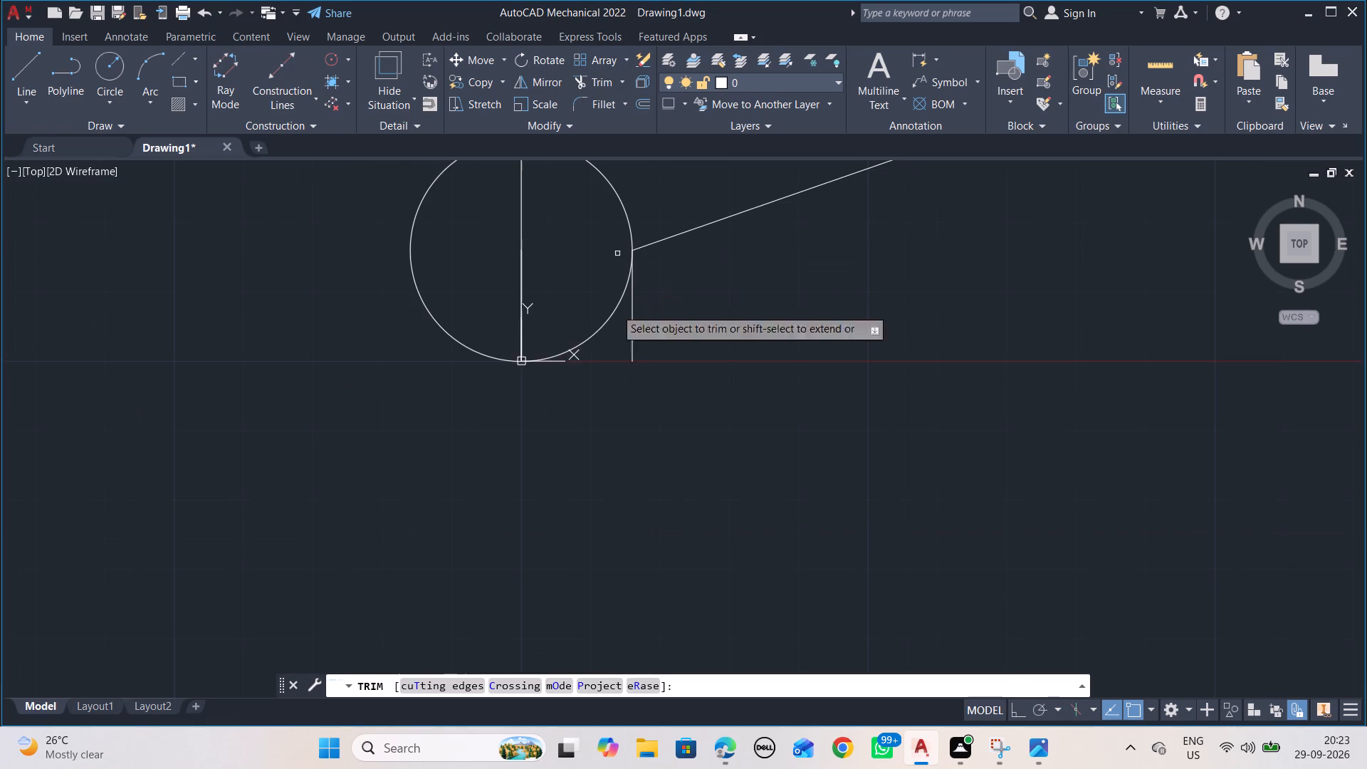
{"action": "left_click_drag", "start_coordinate": [481, 333], "coordinate": [465, 362]}
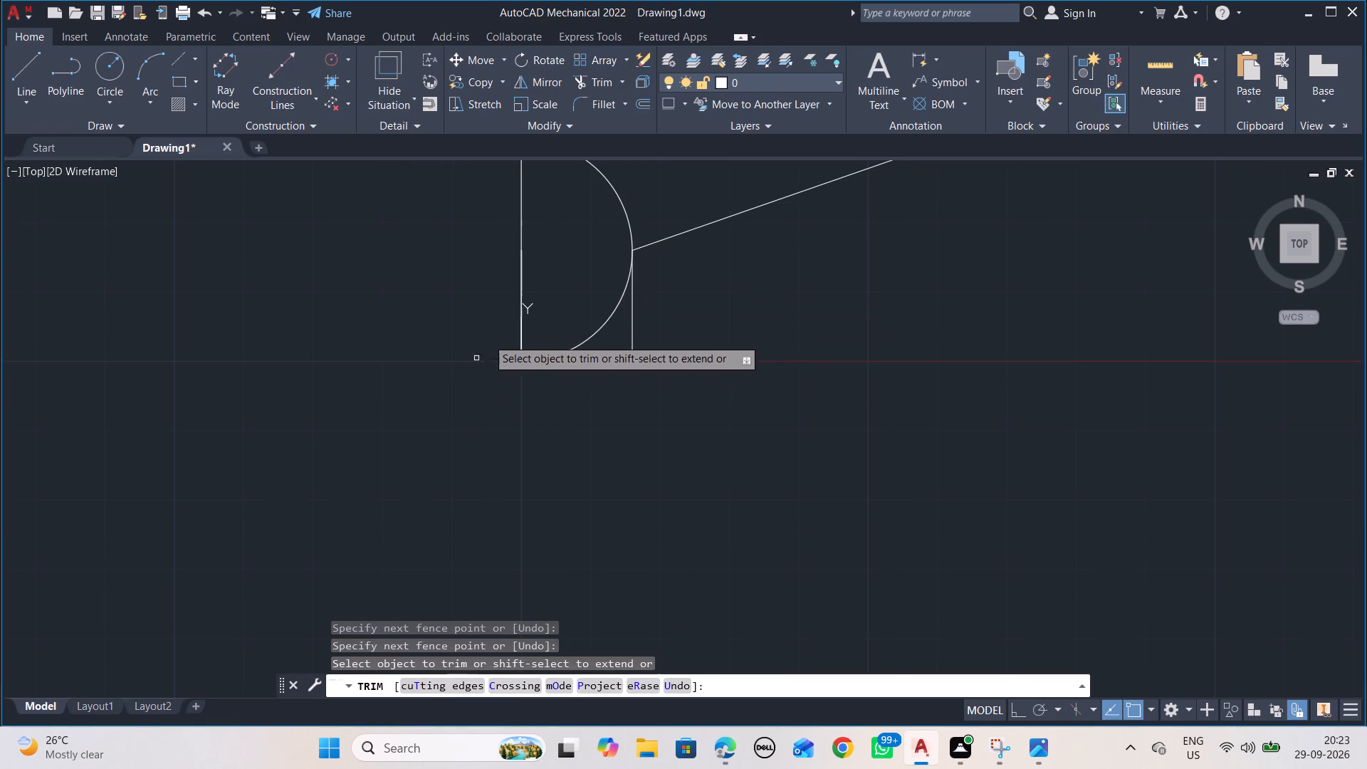
{"action": "middle_click_drag", "start_coordinate": [487, 338], "coordinate": [427, 509]}
{"action": "scroll", "coordinate": [487, 338], "scroll_direction": "up", "scroll_amount": 1}
{"action": "key", "text": "alt+Tab"}
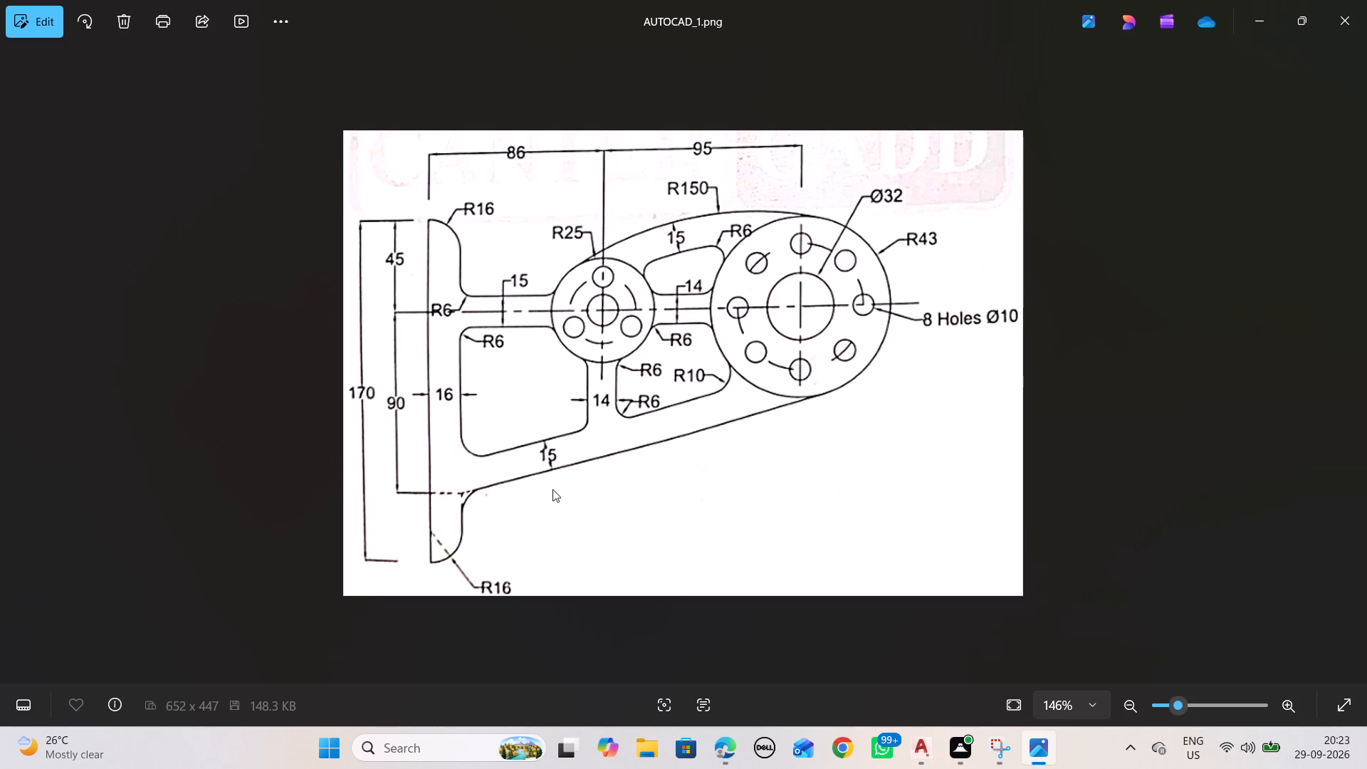
{"action": "key", "text": "alt+Tab"}
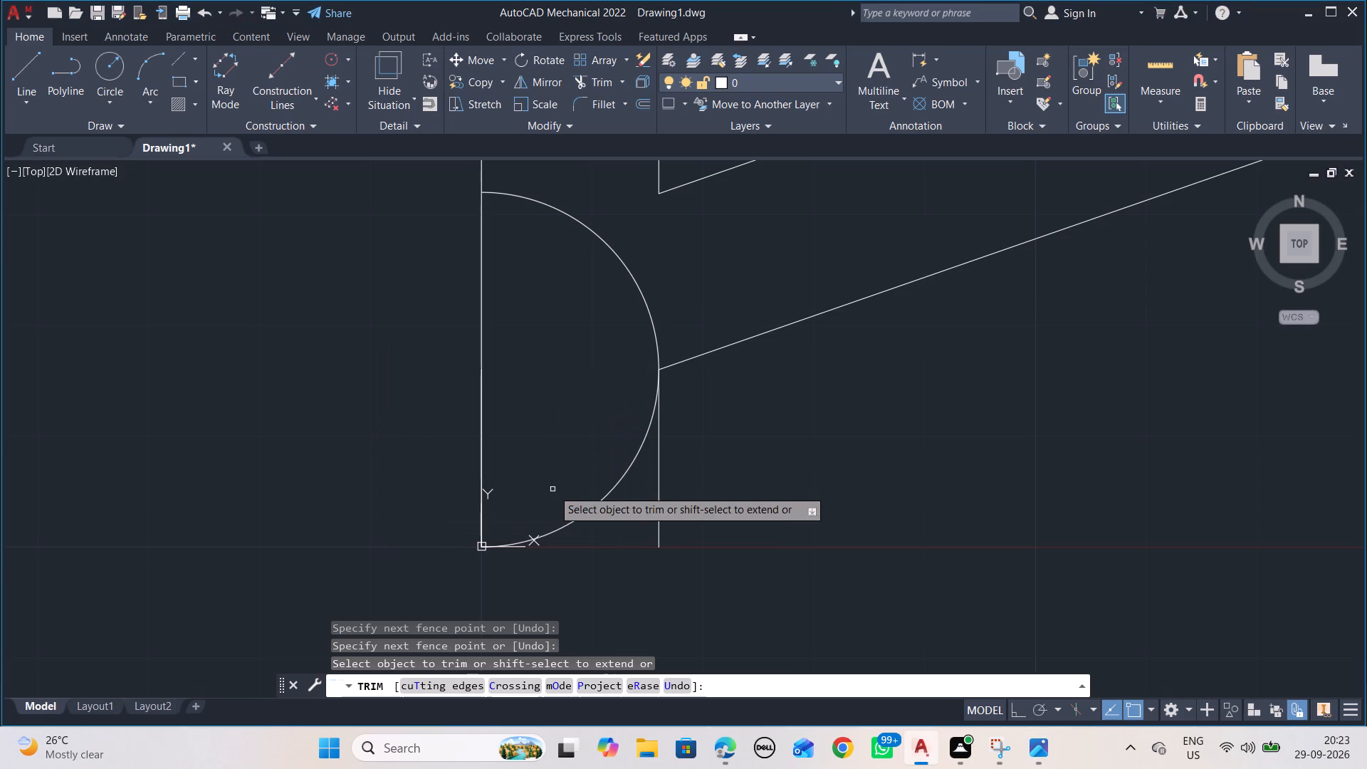
{"action": "scroll", "coordinate": [653, 333], "scroll_direction": "down", "scroll_amount": 2}
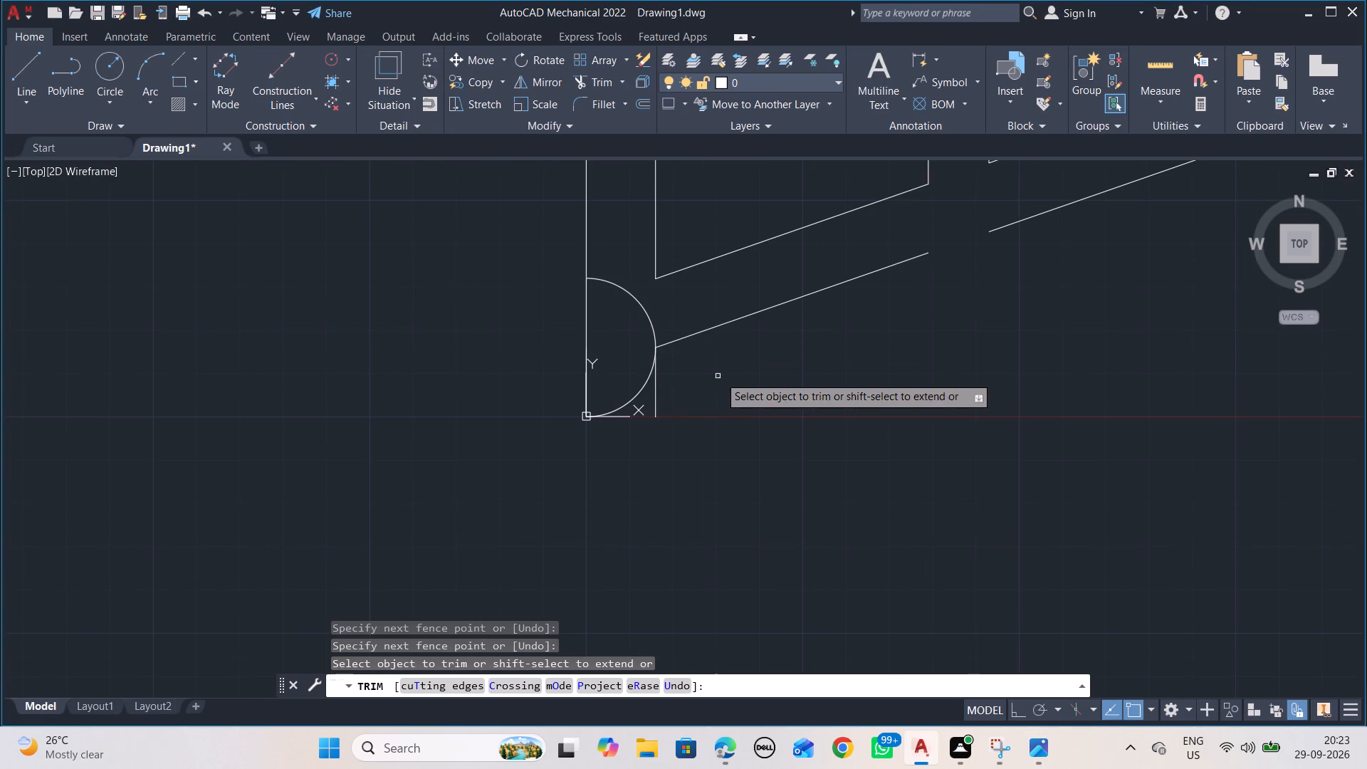
{"action": "key", "text": "Escape"}
{"action": "key", "text": "Escape"}
{"action": "key", "text": "Escape"}
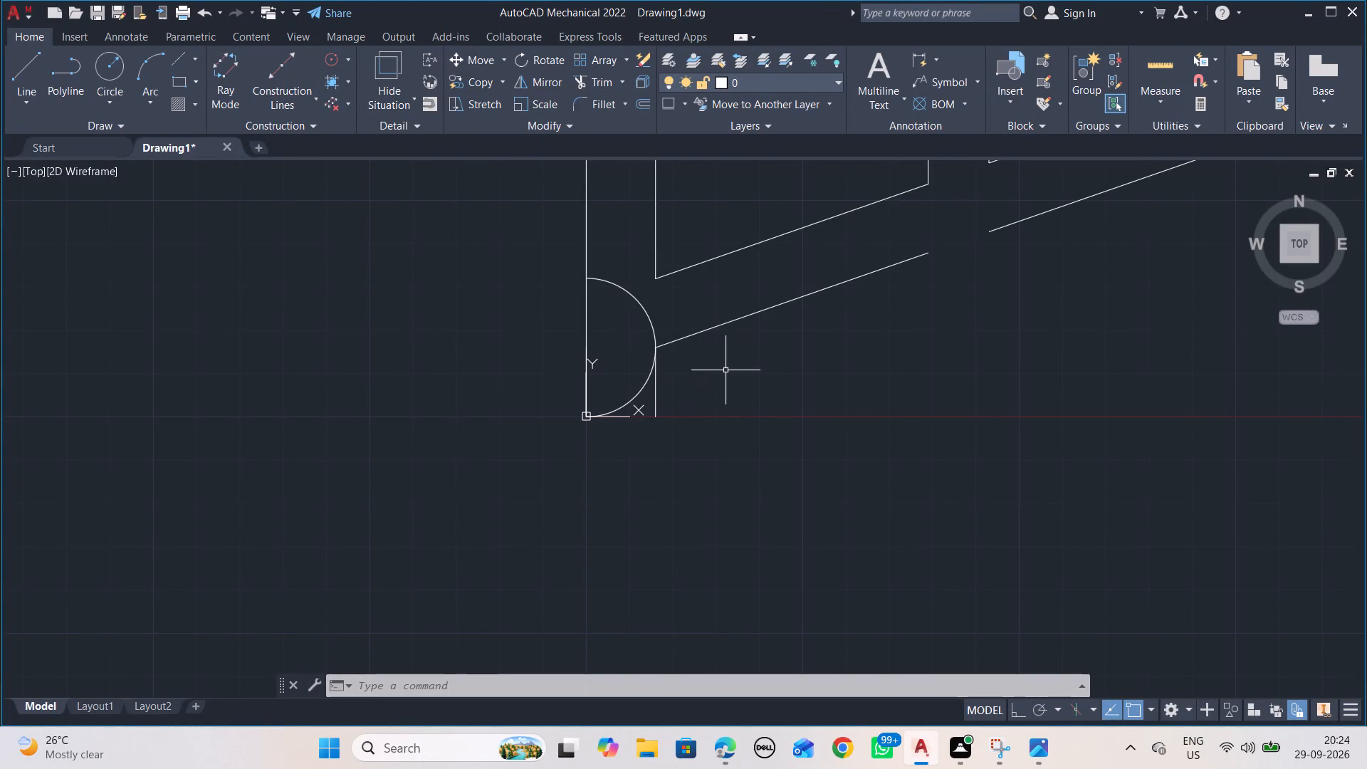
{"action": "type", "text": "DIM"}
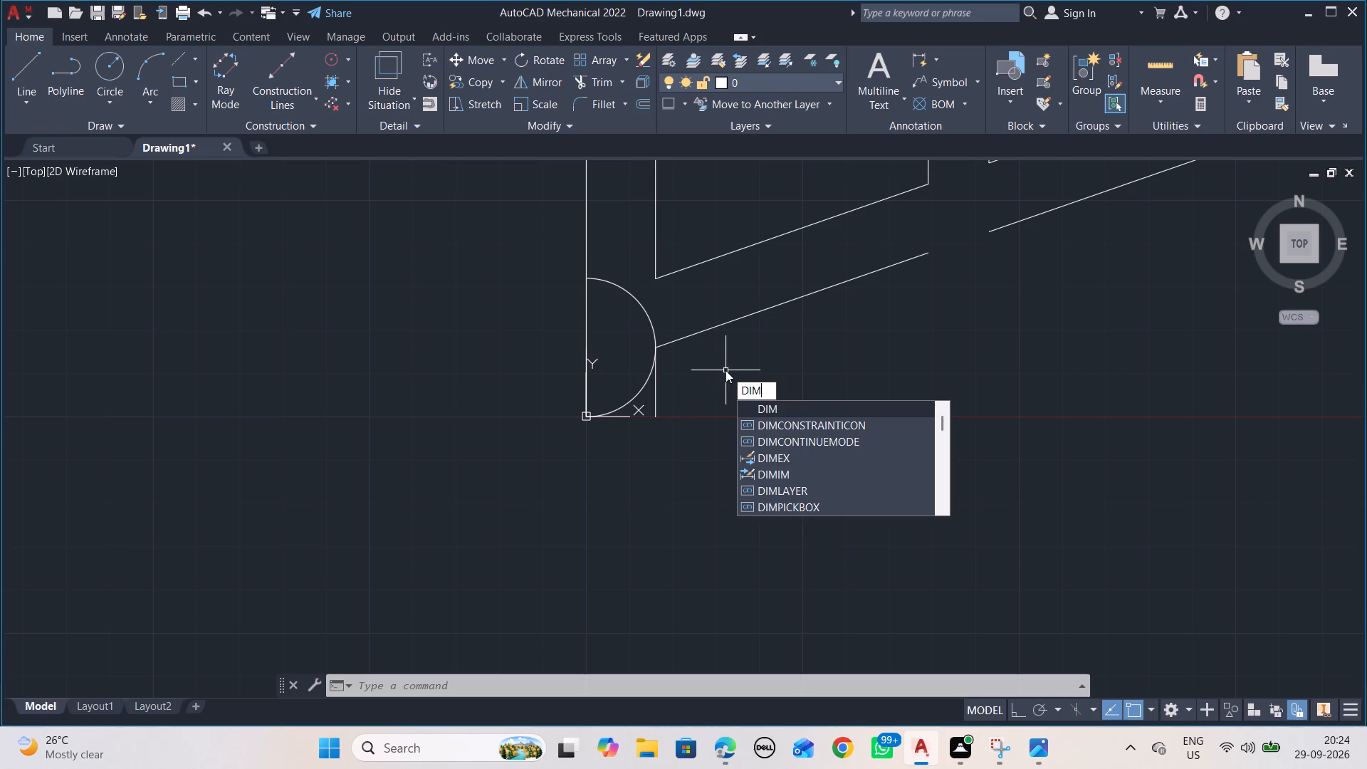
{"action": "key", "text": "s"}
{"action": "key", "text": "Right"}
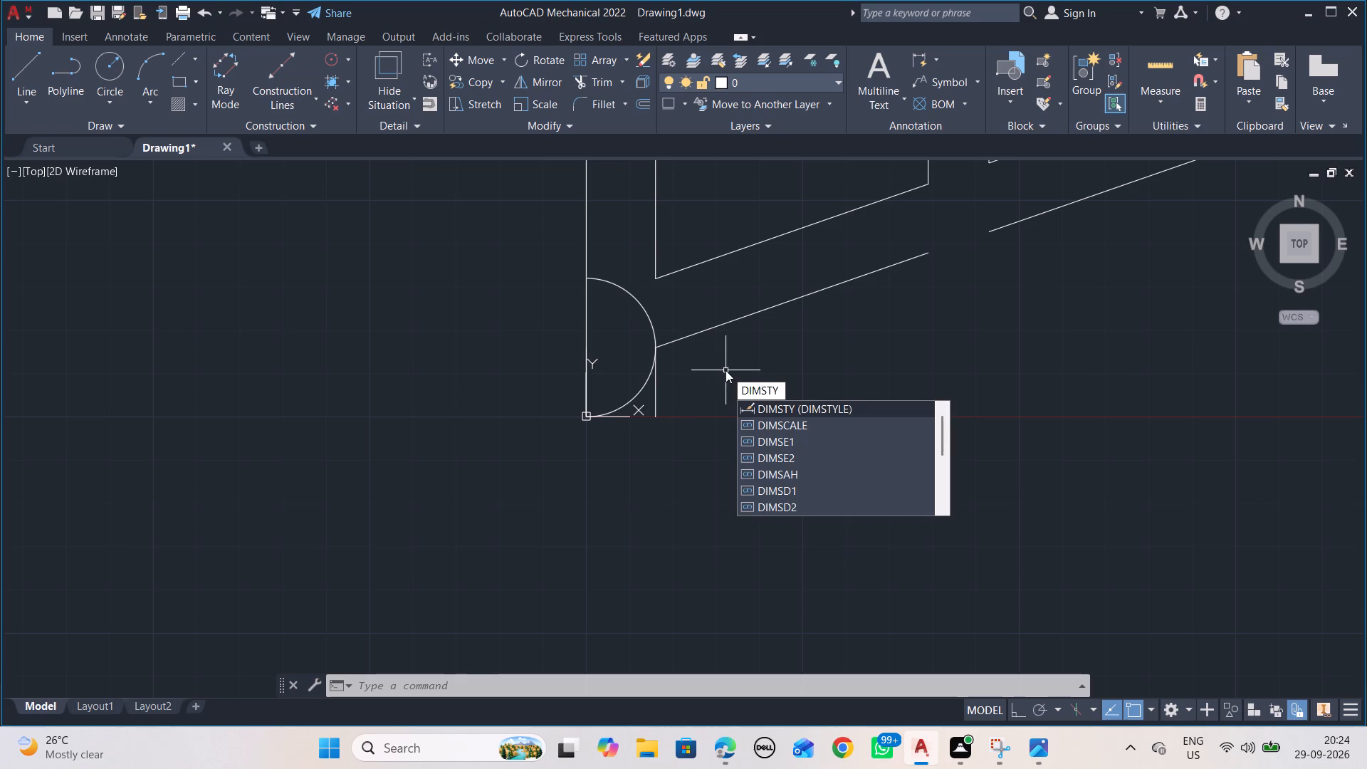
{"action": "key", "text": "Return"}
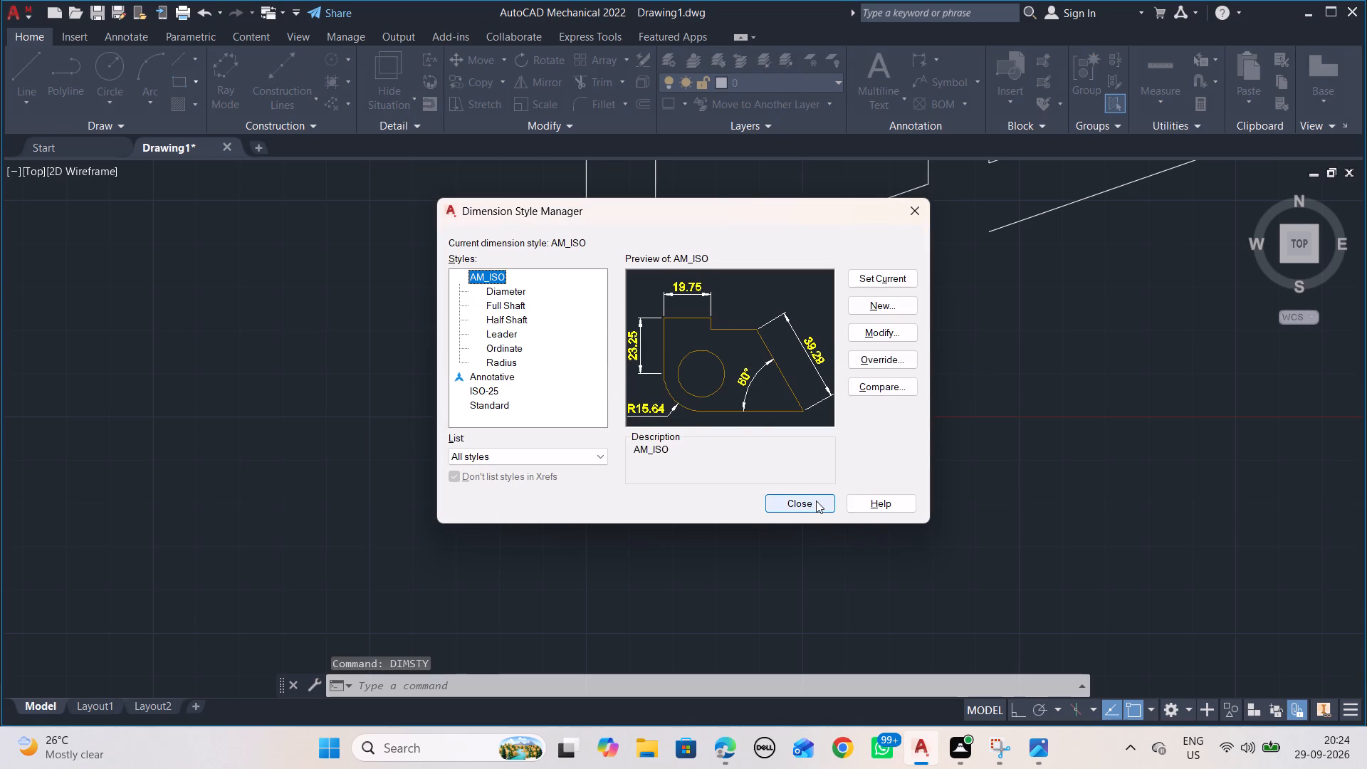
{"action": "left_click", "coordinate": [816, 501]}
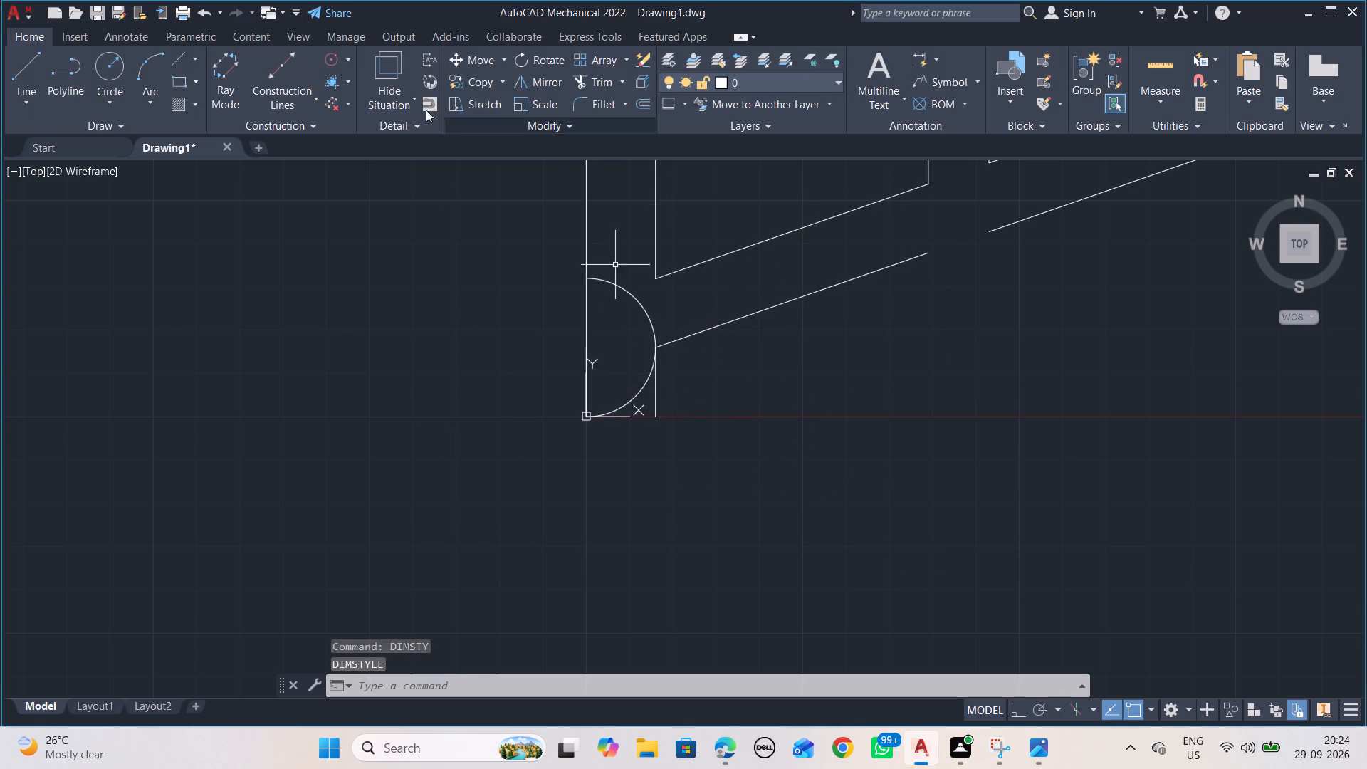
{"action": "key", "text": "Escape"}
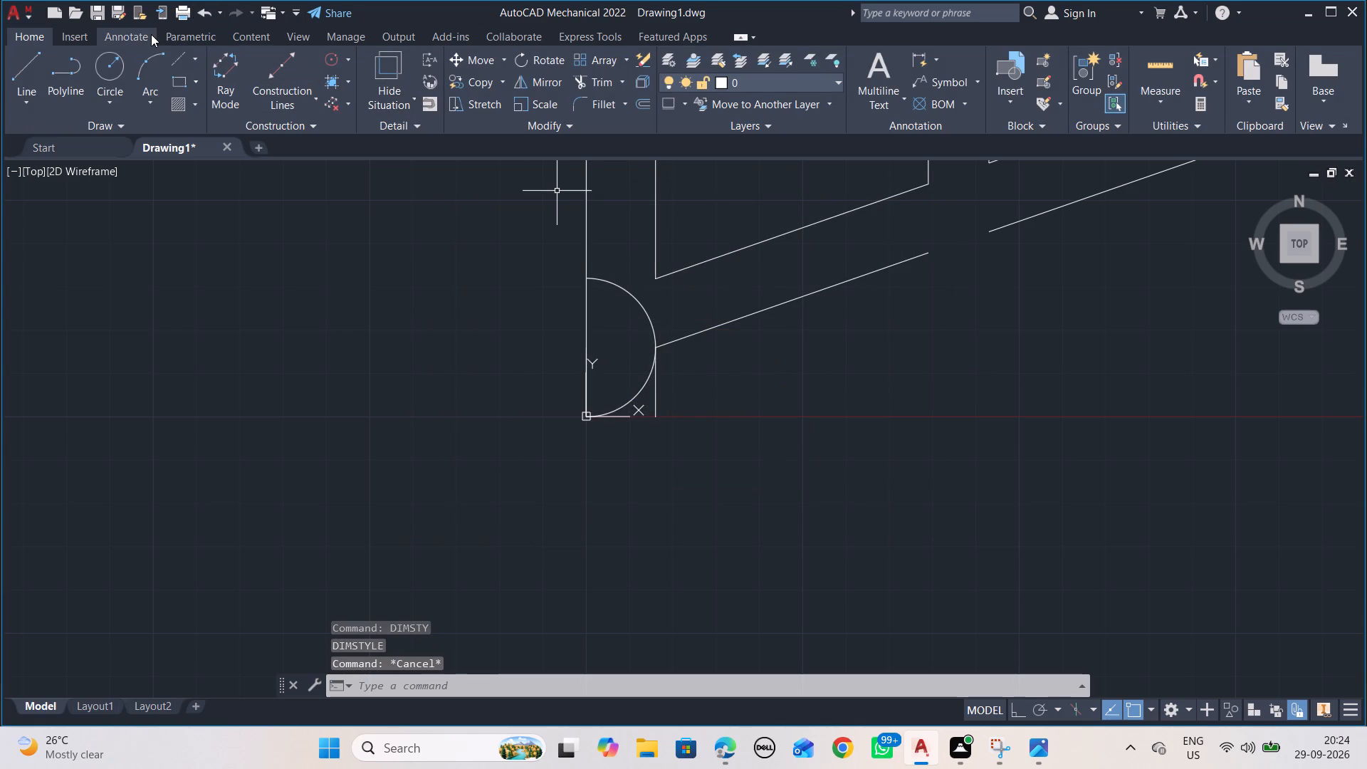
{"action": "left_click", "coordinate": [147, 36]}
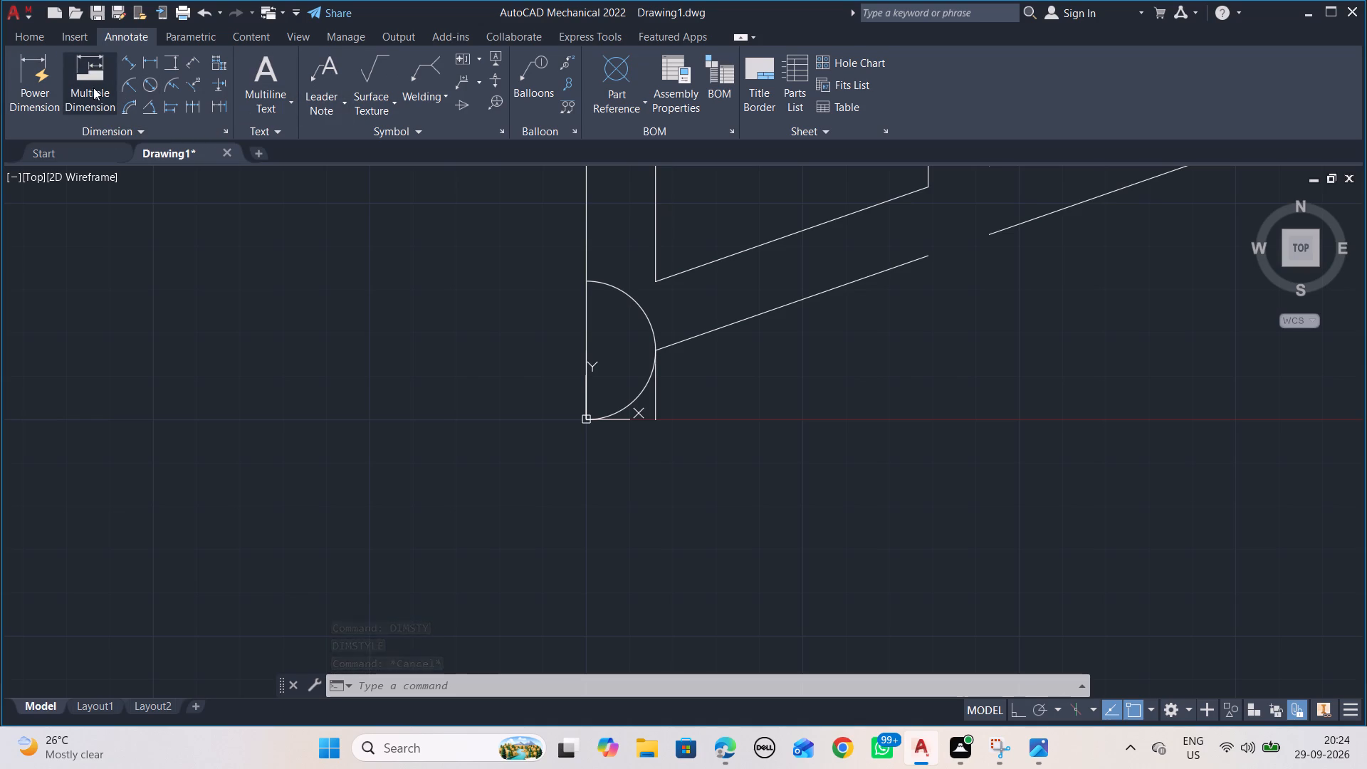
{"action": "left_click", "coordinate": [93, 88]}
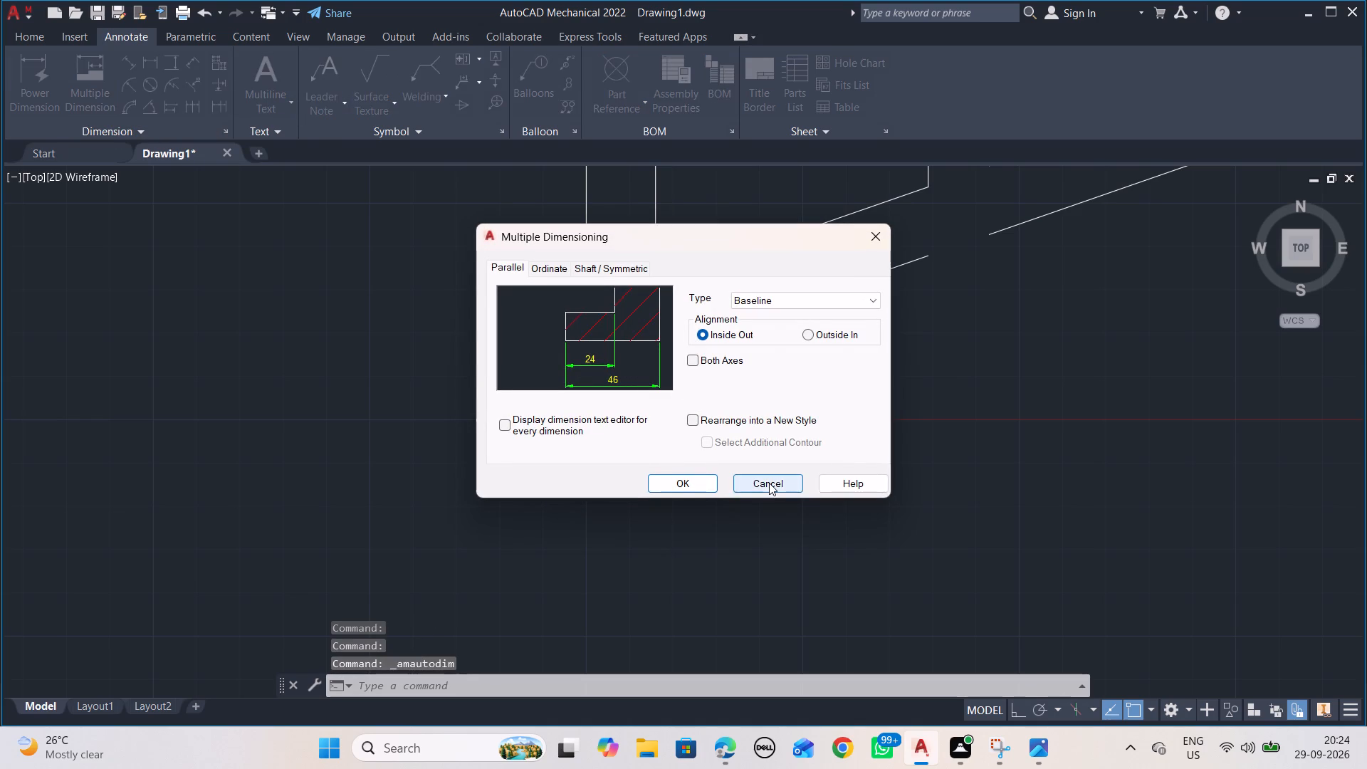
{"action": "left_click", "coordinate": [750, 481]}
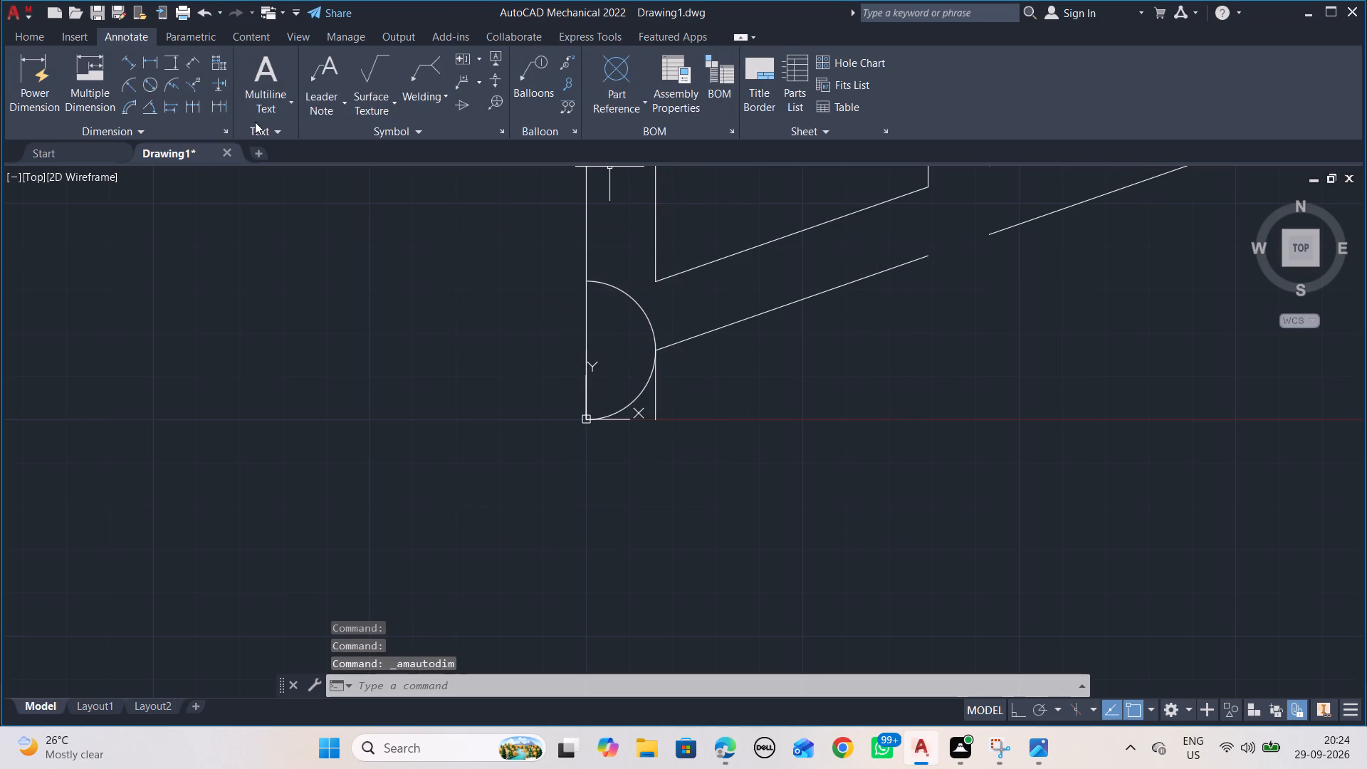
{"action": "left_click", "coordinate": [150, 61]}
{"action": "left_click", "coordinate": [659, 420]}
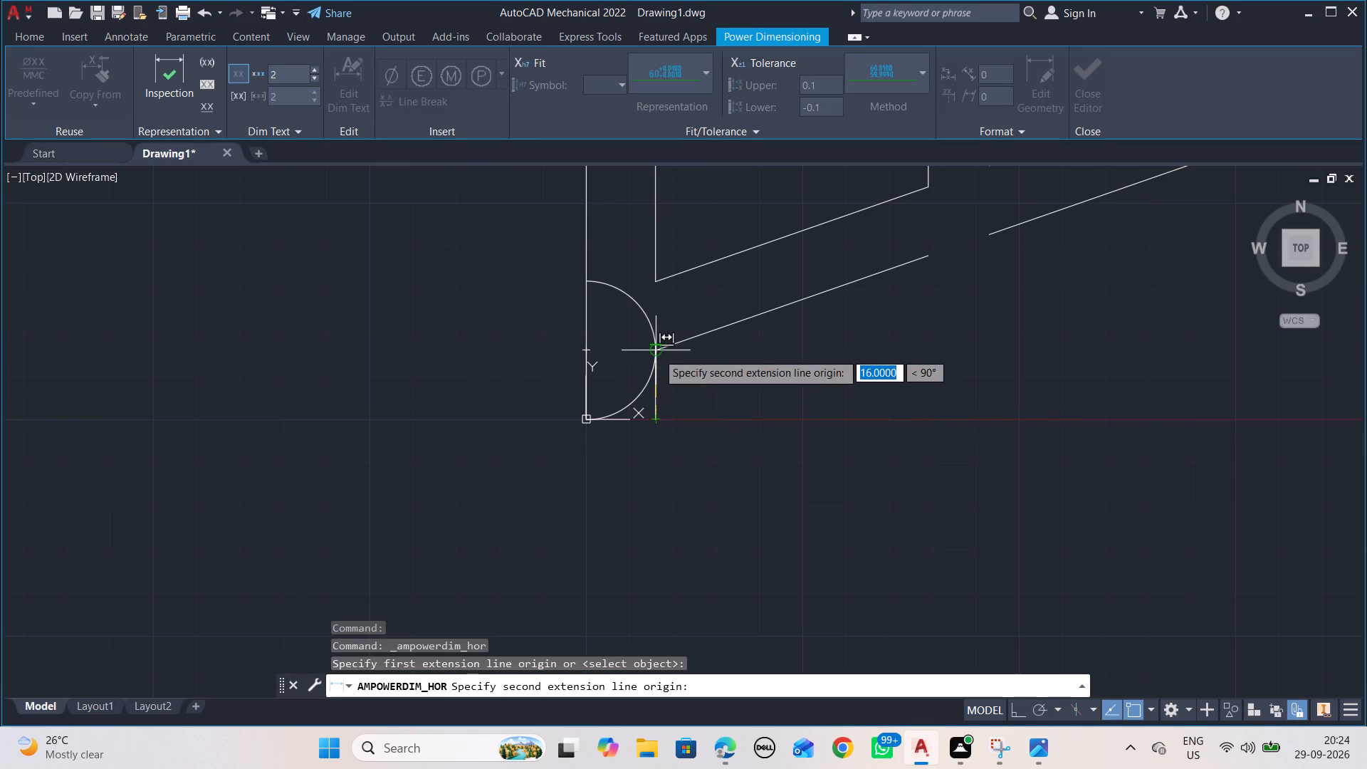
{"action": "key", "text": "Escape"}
Check the reference drawing and delete the radius 16 arc at the flange's lower end.
{"action": "scroll", "coordinate": [300, 503], "scroll_direction": "down", "scroll_amount": 4}
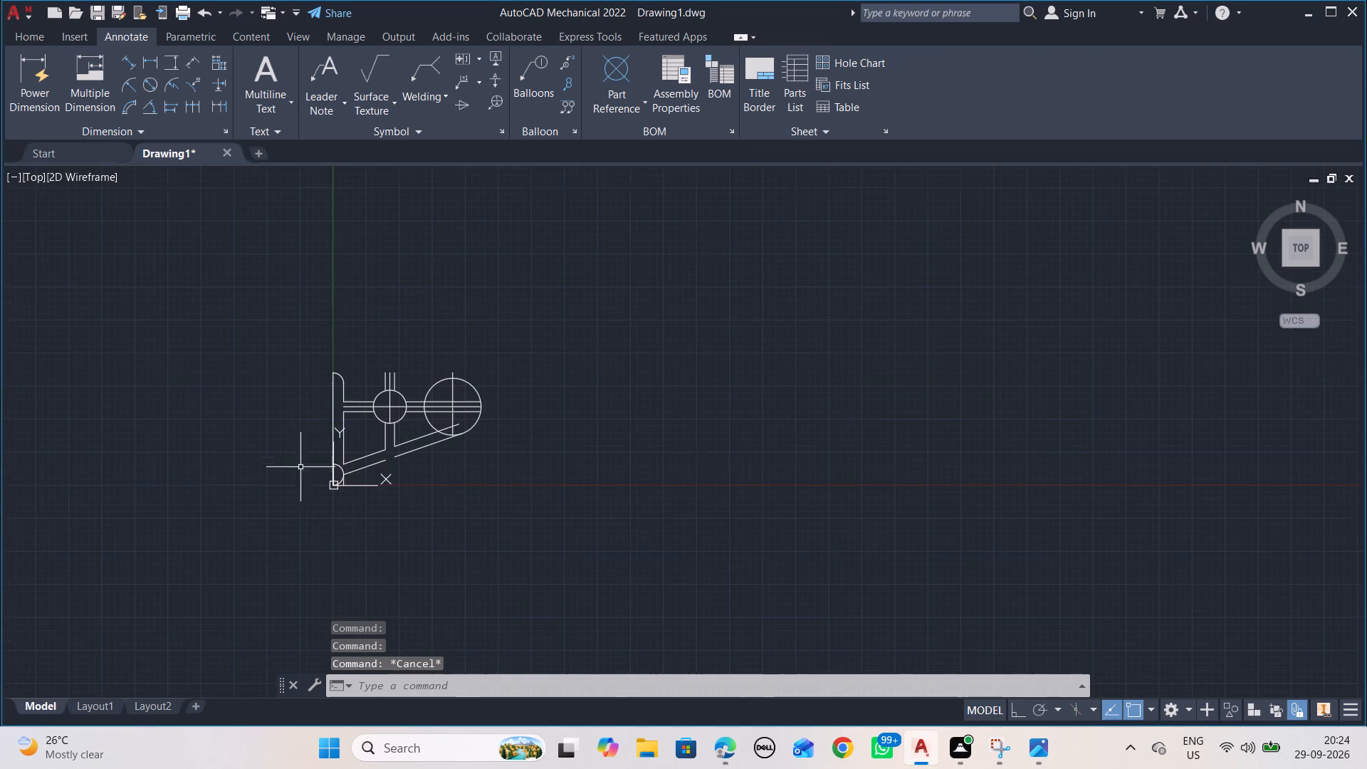
{"action": "scroll", "coordinate": [387, 456], "scroll_direction": "up", "scroll_amount": 3}
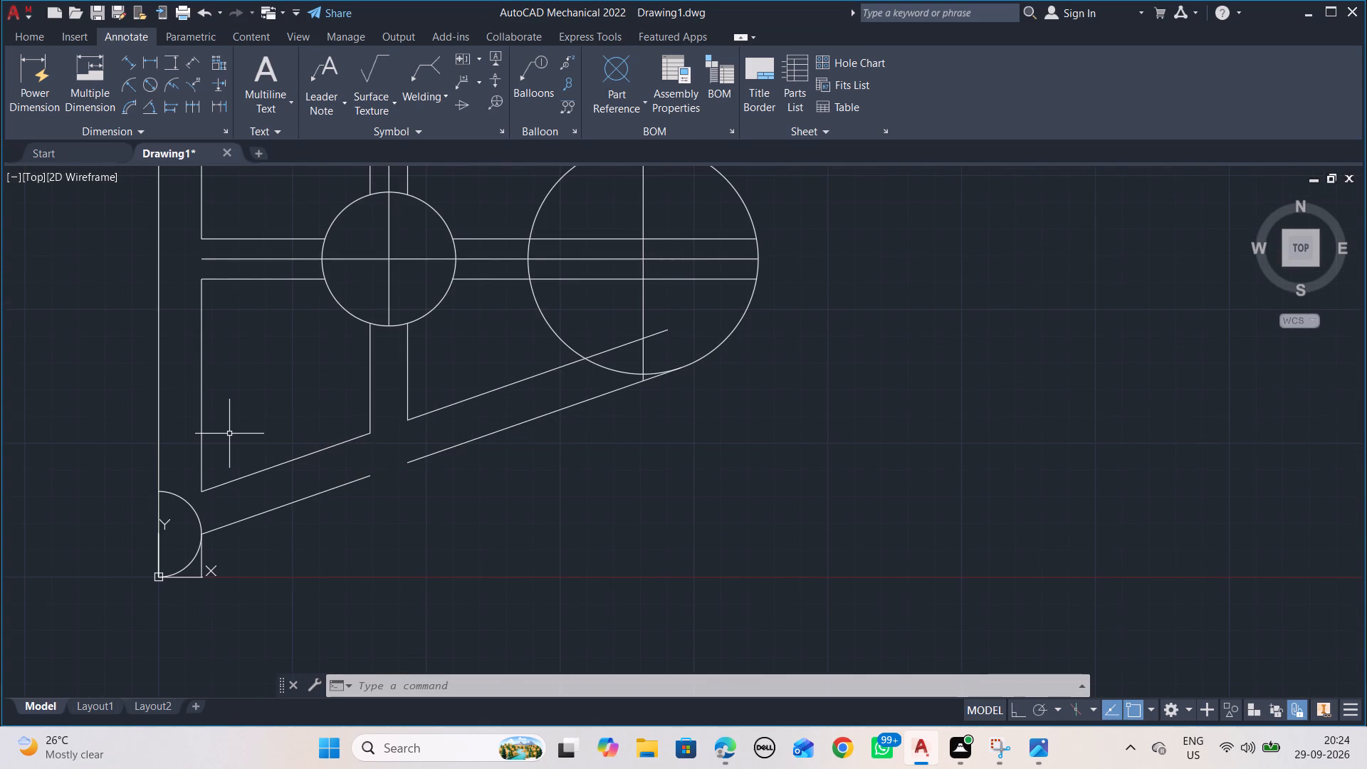
{"action": "key", "text": "alt+Tab"}
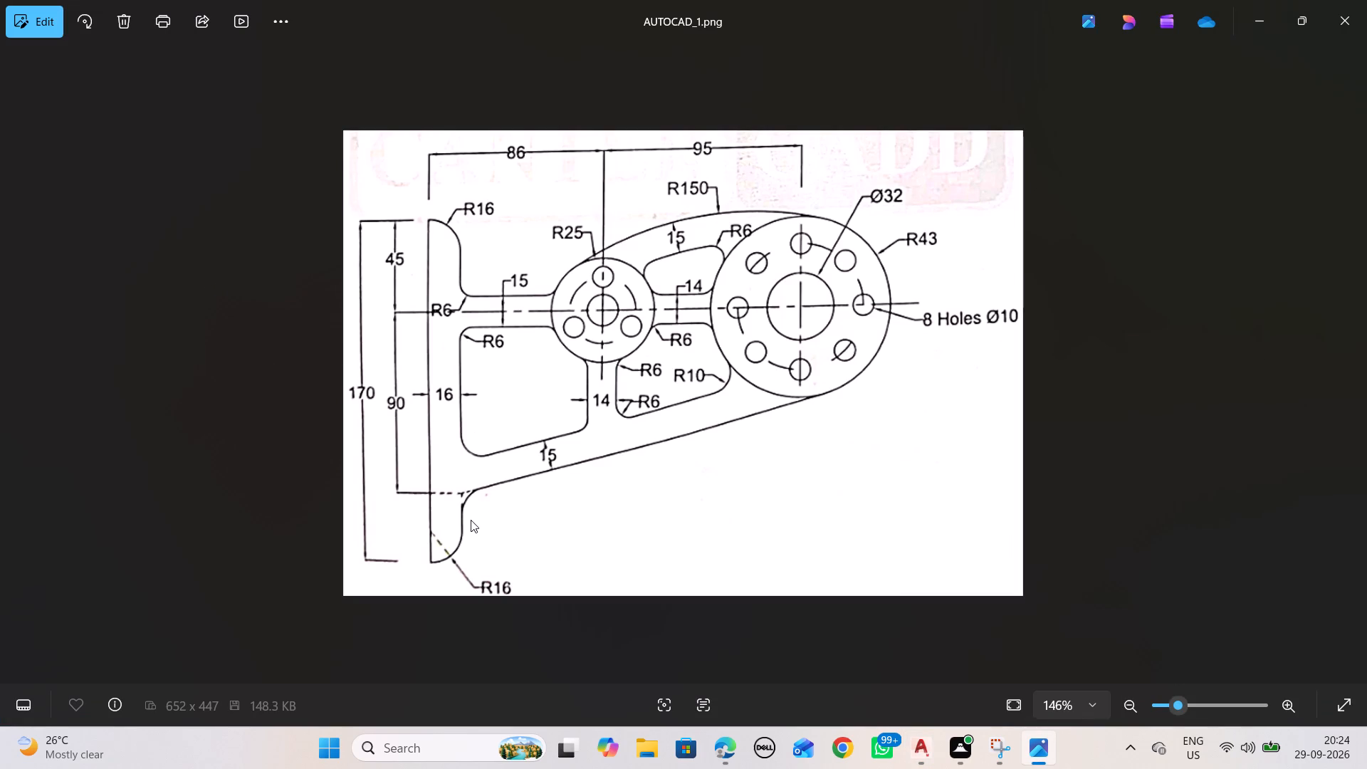
{"action": "key", "text": "alt+Tab"}
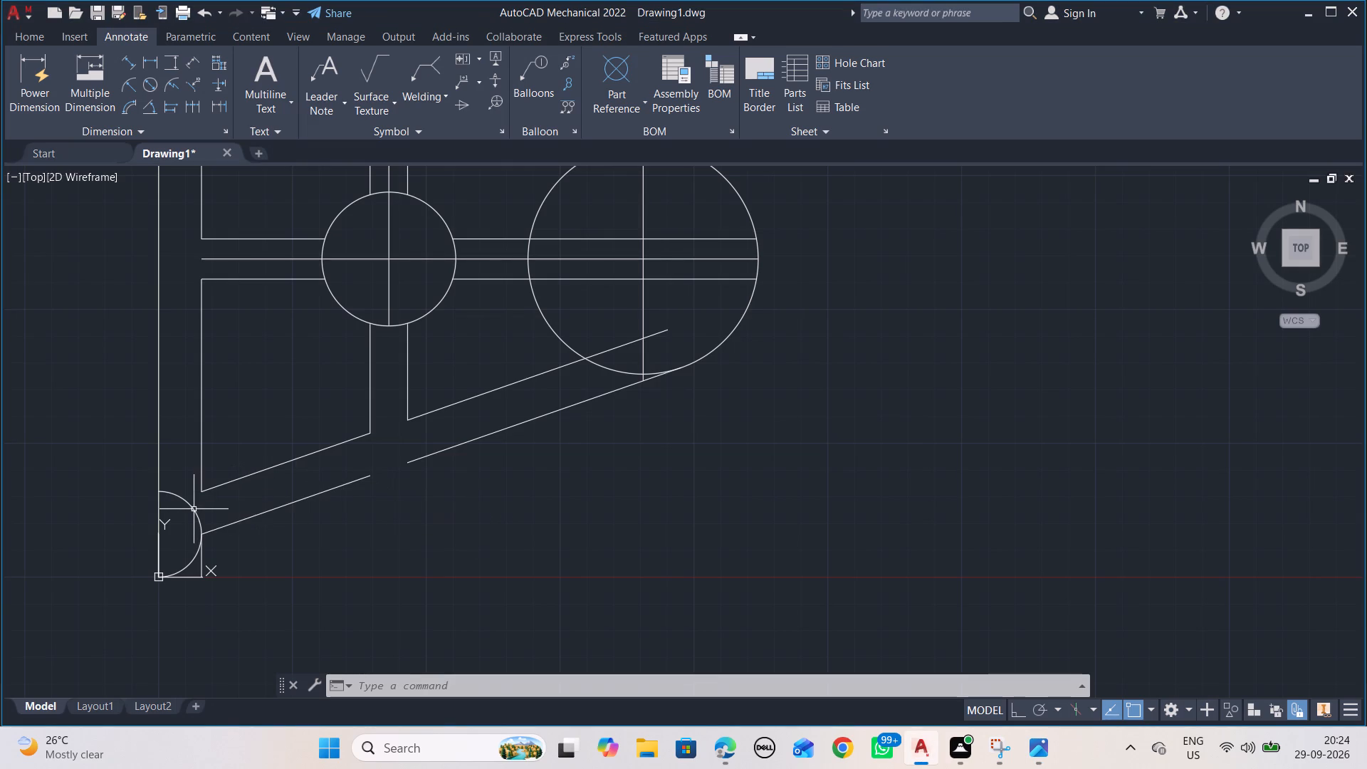
{"action": "left_click", "coordinate": [192, 509]}
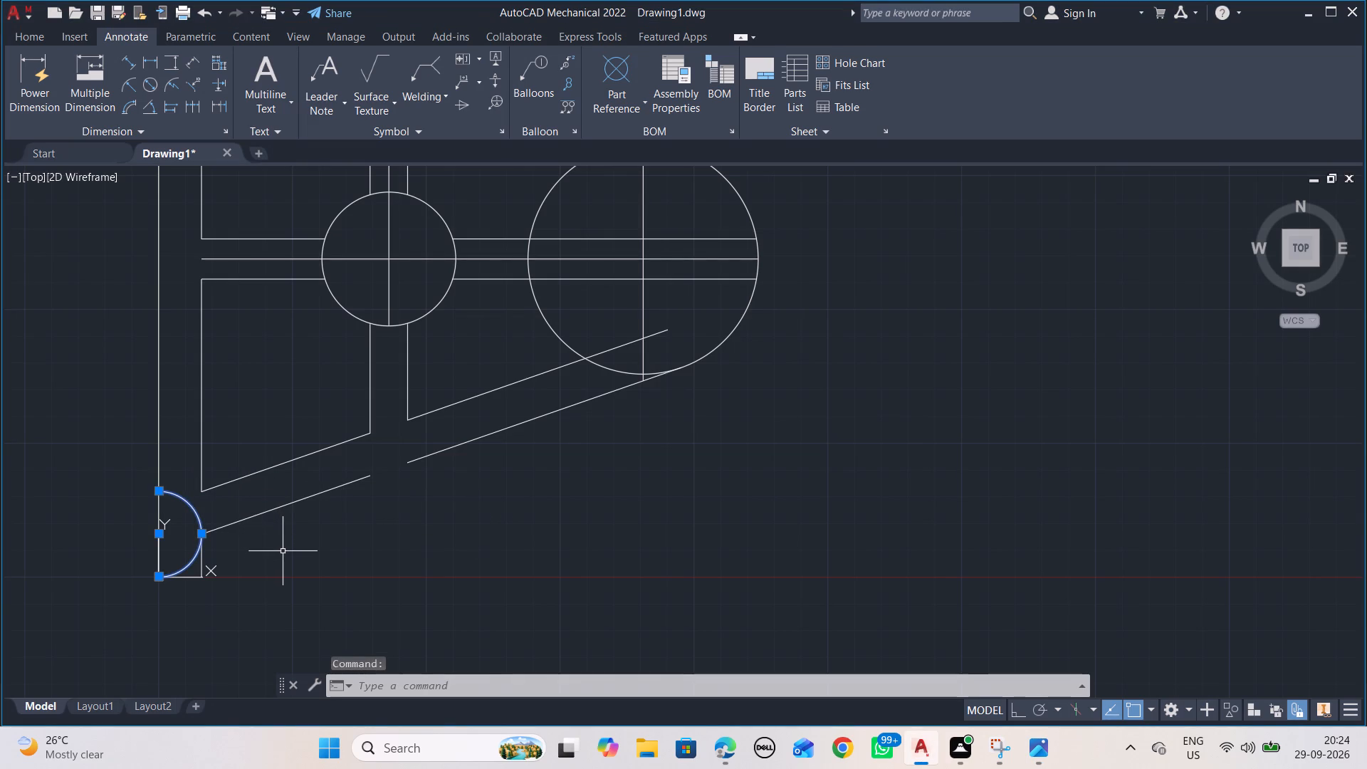
{"action": "key", "text": "Delete"}
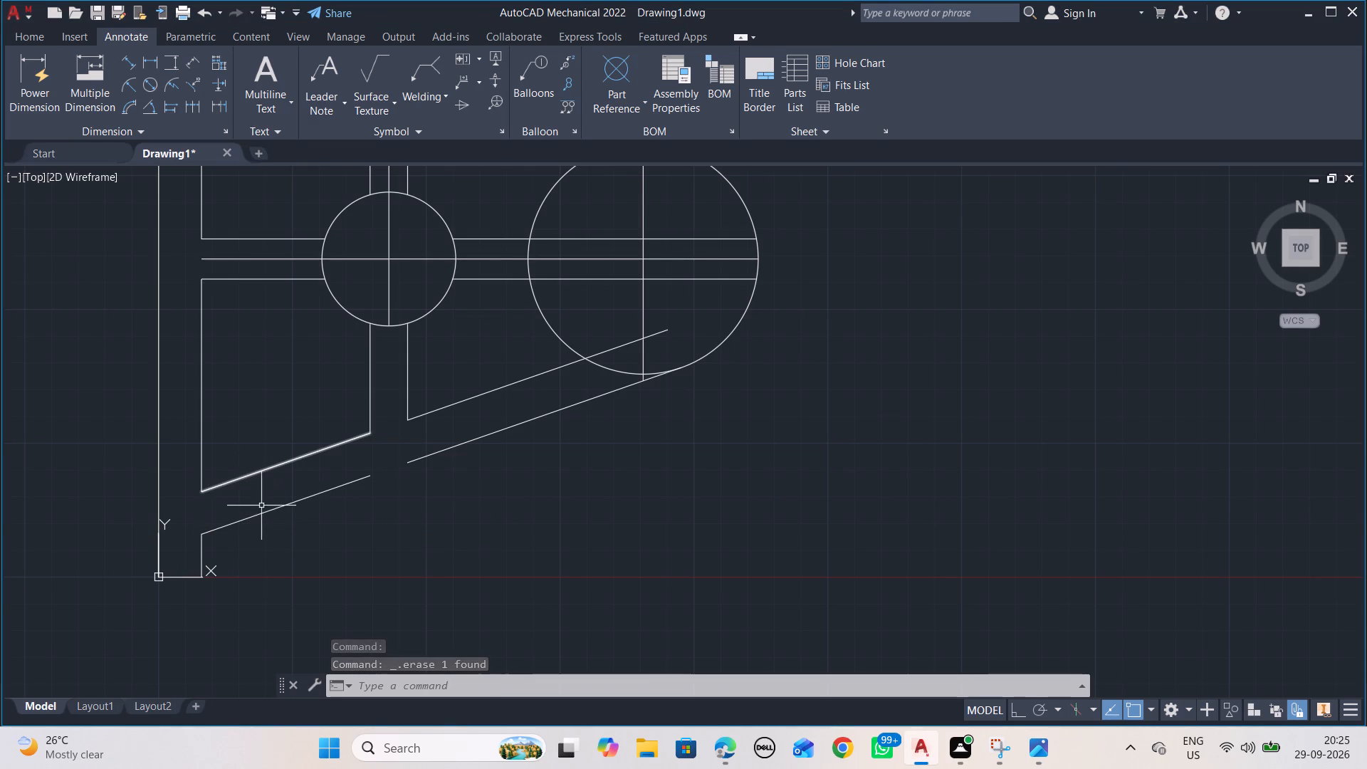
Draw a vertical line 90 units long downward along the flange's inner edge from the end of the horizontal centreline.
{"action": "left_click", "coordinate": [60, 38]}
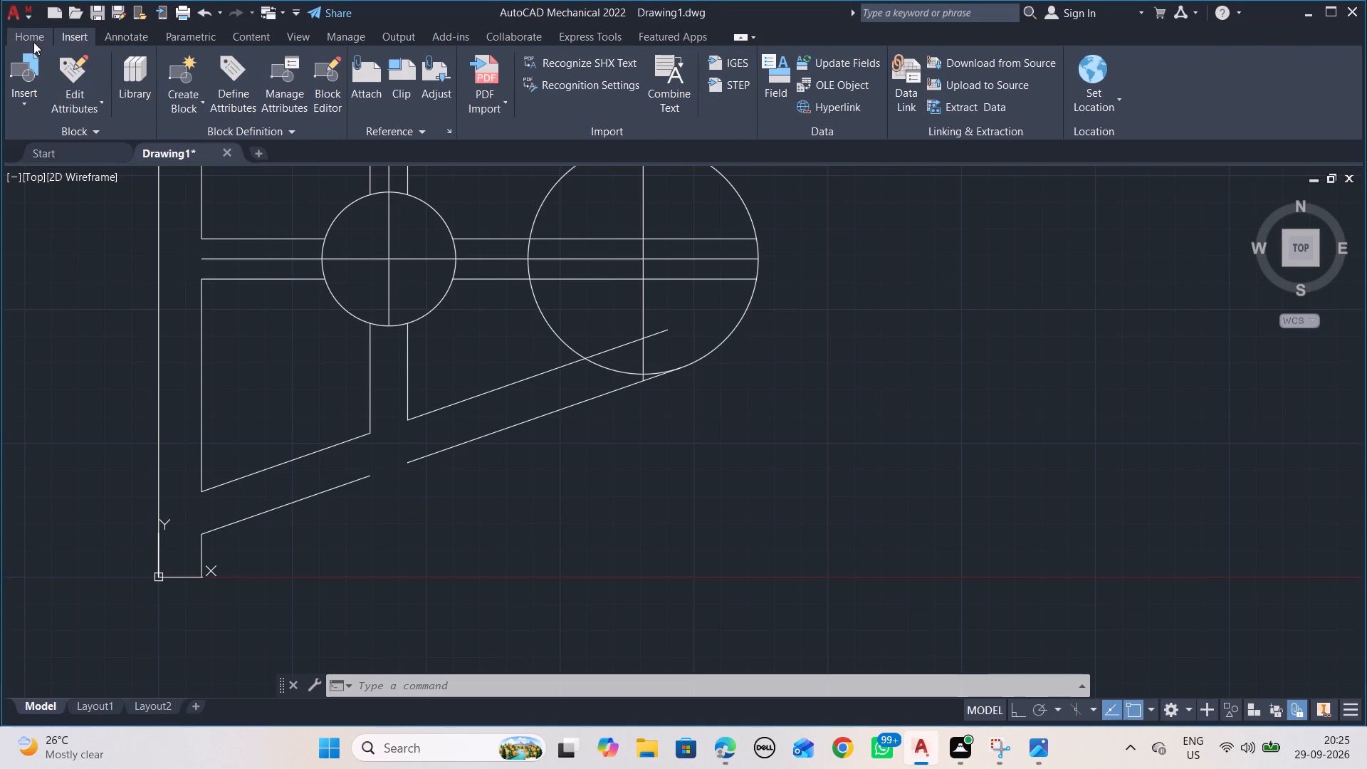
{"action": "left_click", "coordinate": [33, 42]}
{"action": "left_click", "coordinate": [19, 73]}
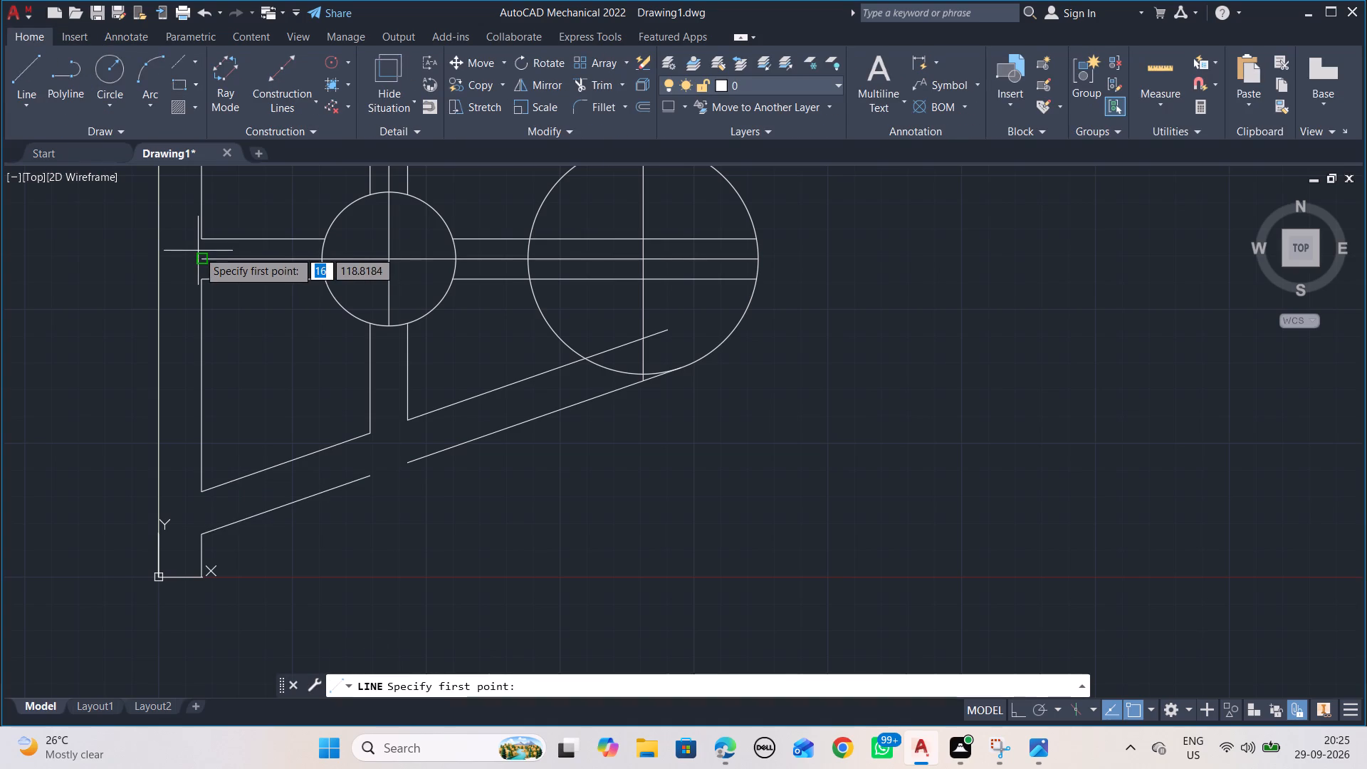
{"action": "left_click", "coordinate": [204, 257]}
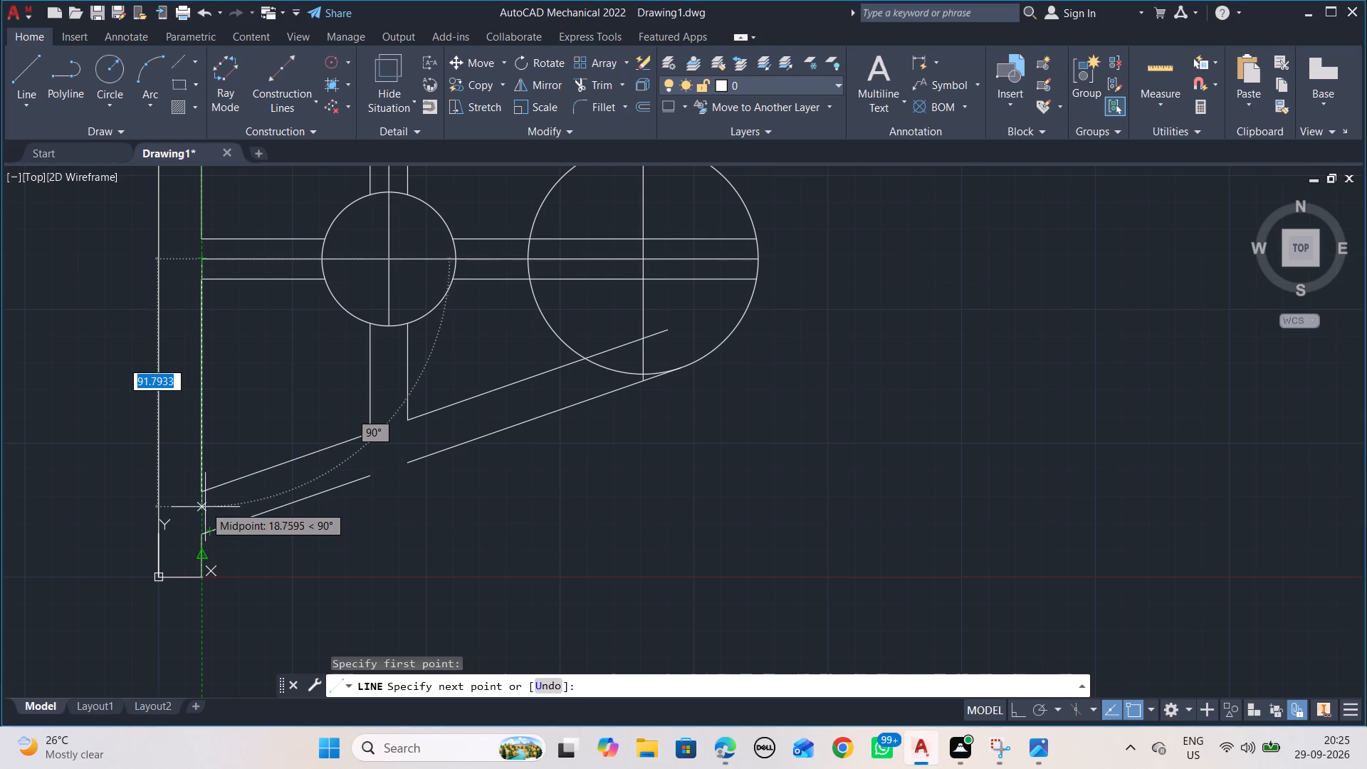
{"action": "type", "text": "90"}
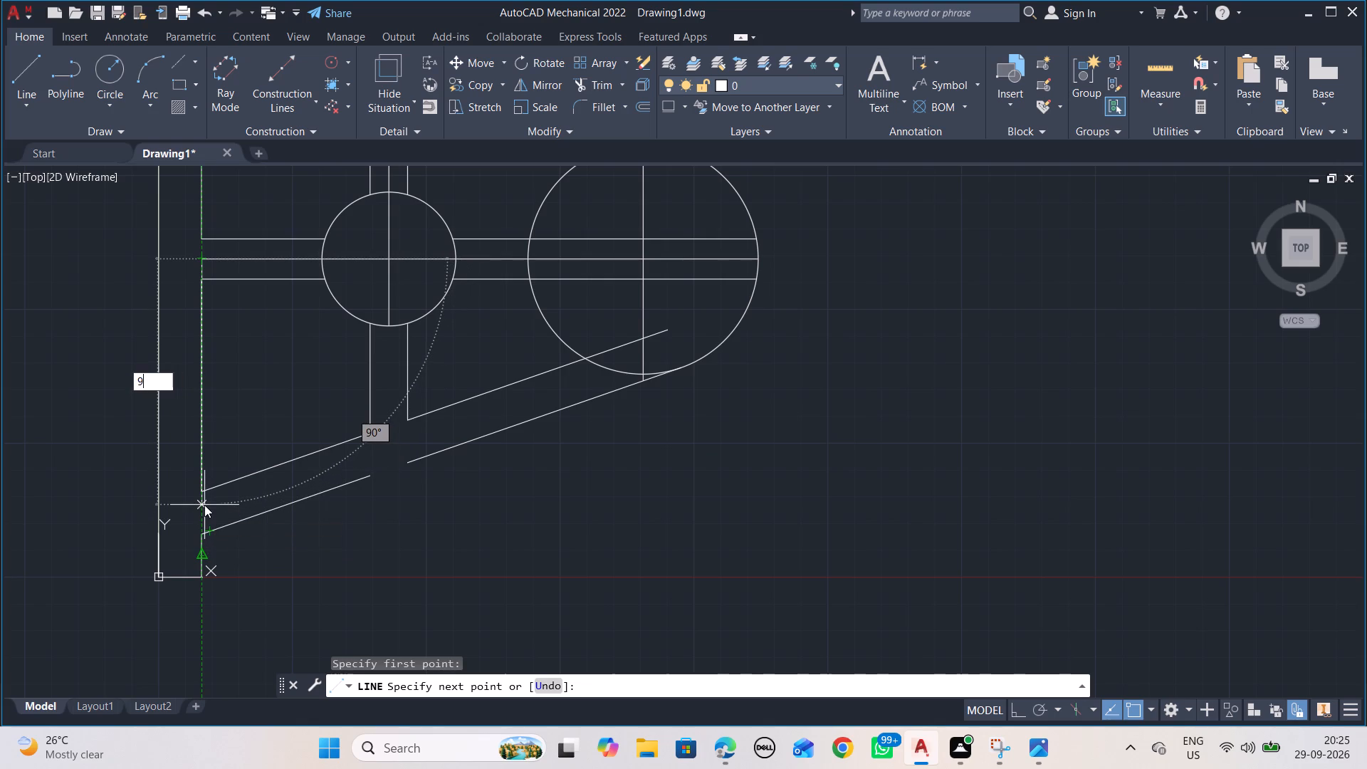
{"action": "key", "text": "Return"}
{"action": "left_click", "coordinate": [204, 505]}
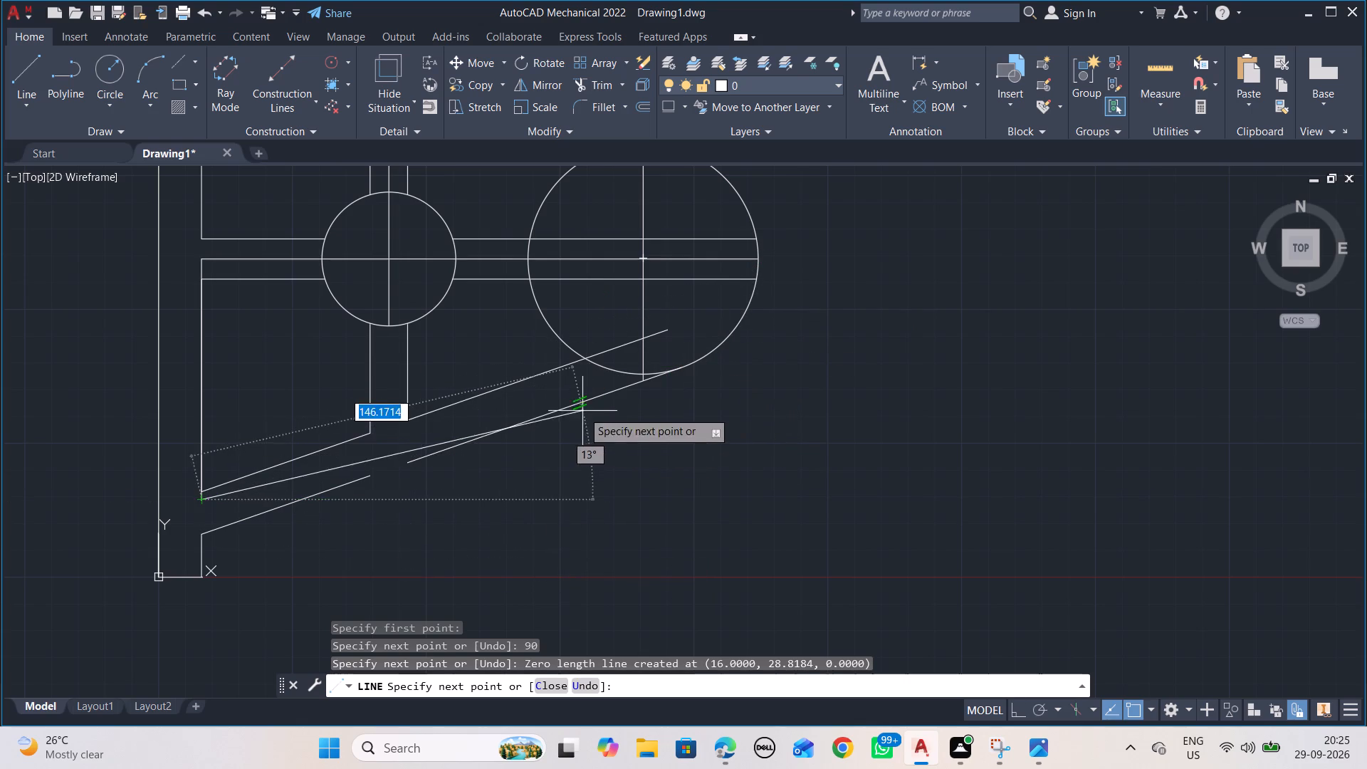
{"action": "key", "text": "Escape"}
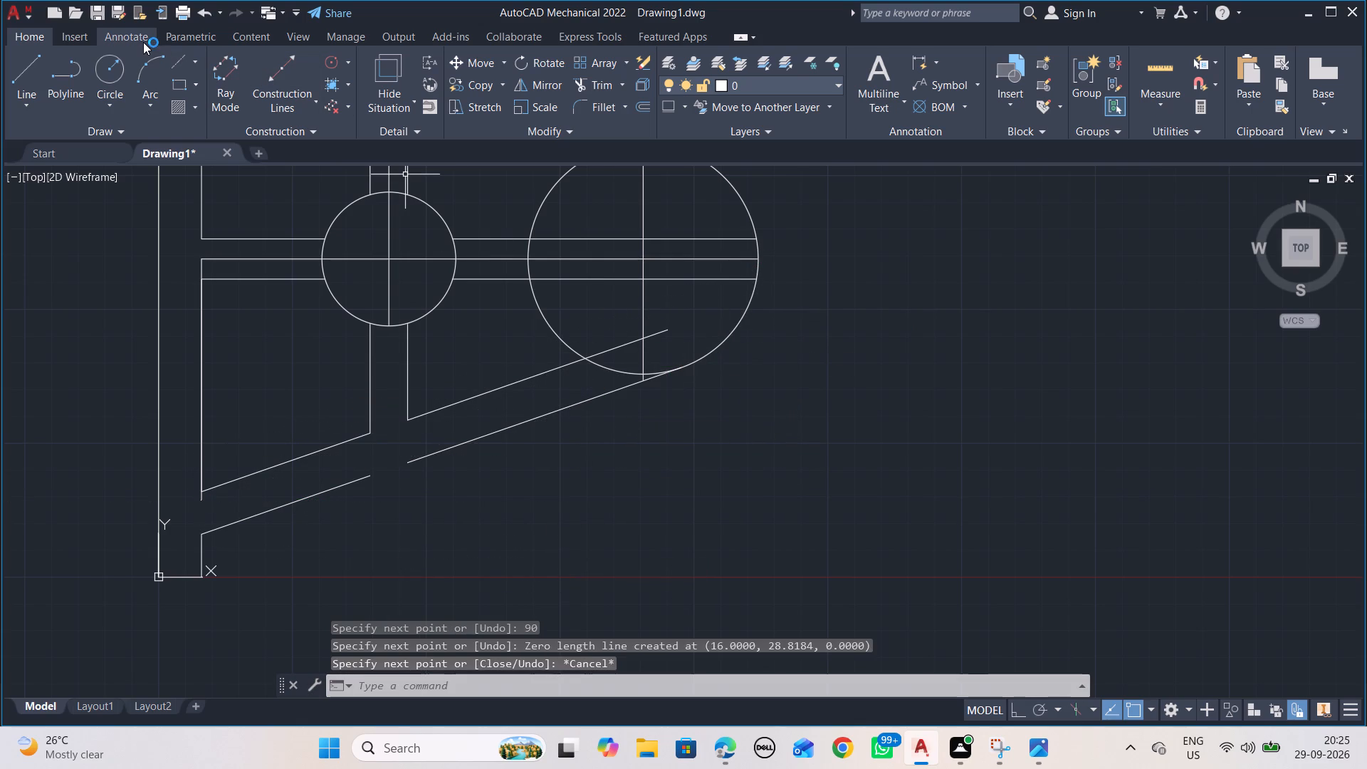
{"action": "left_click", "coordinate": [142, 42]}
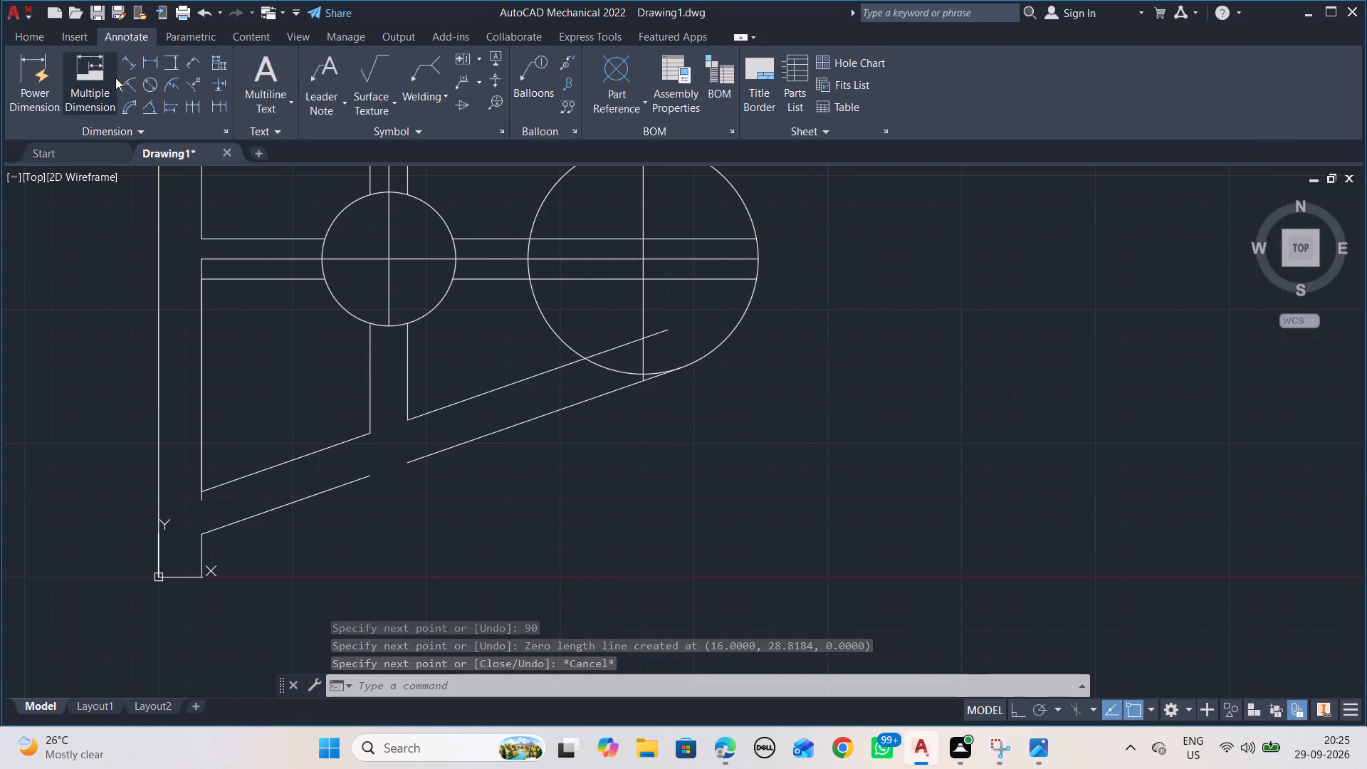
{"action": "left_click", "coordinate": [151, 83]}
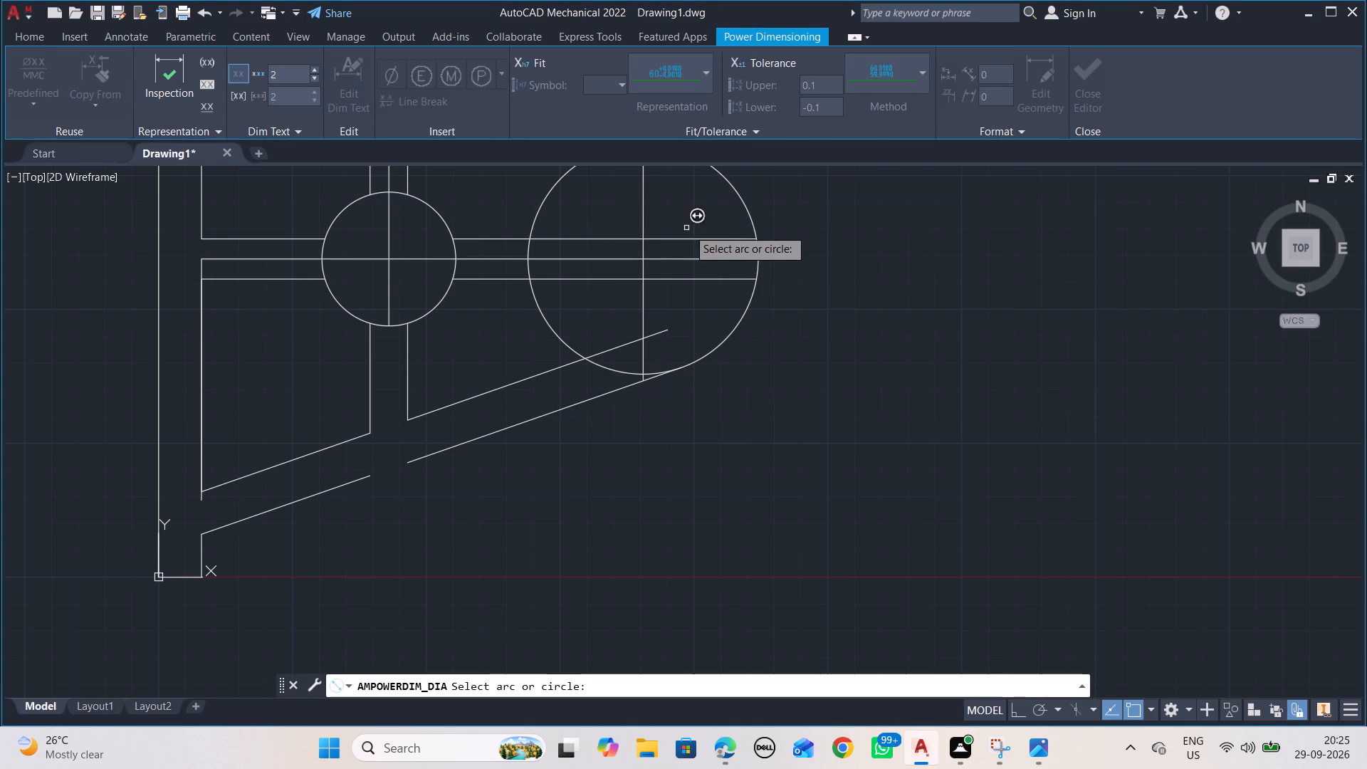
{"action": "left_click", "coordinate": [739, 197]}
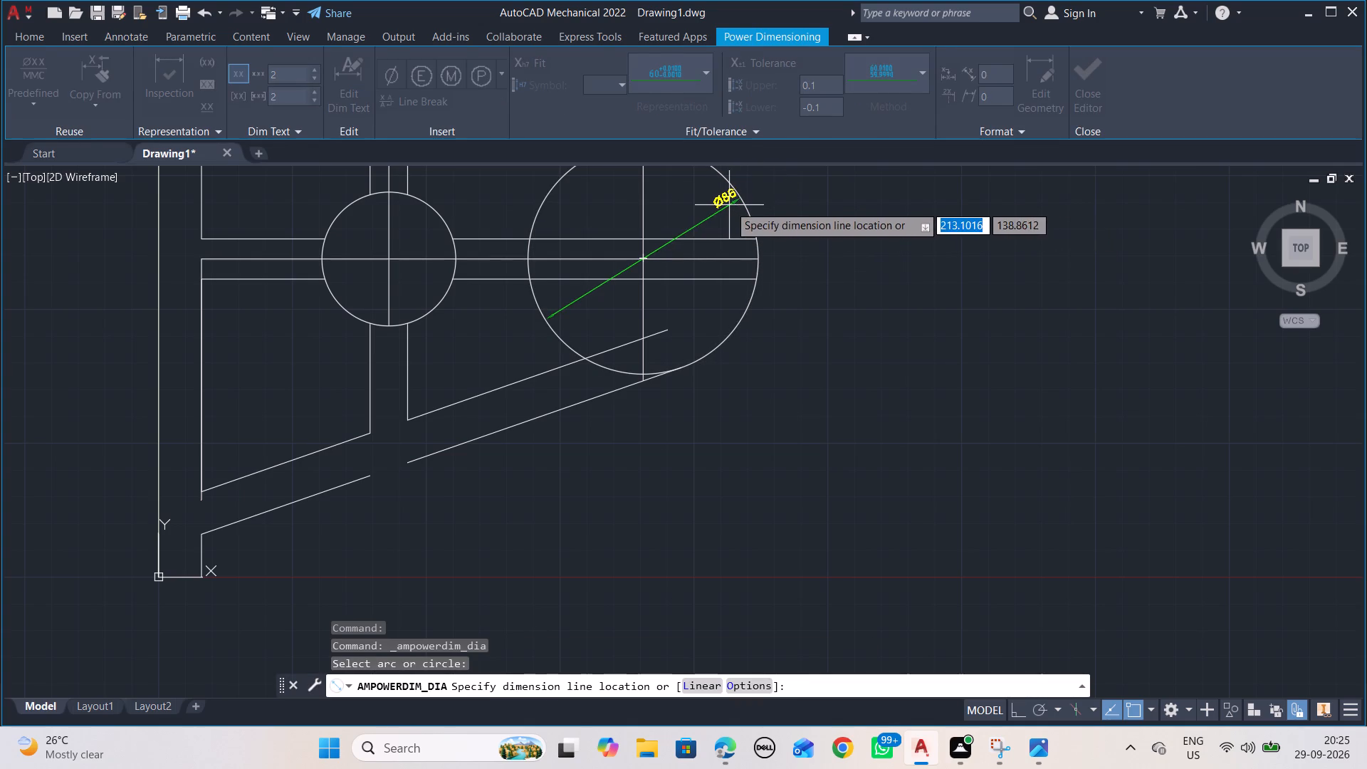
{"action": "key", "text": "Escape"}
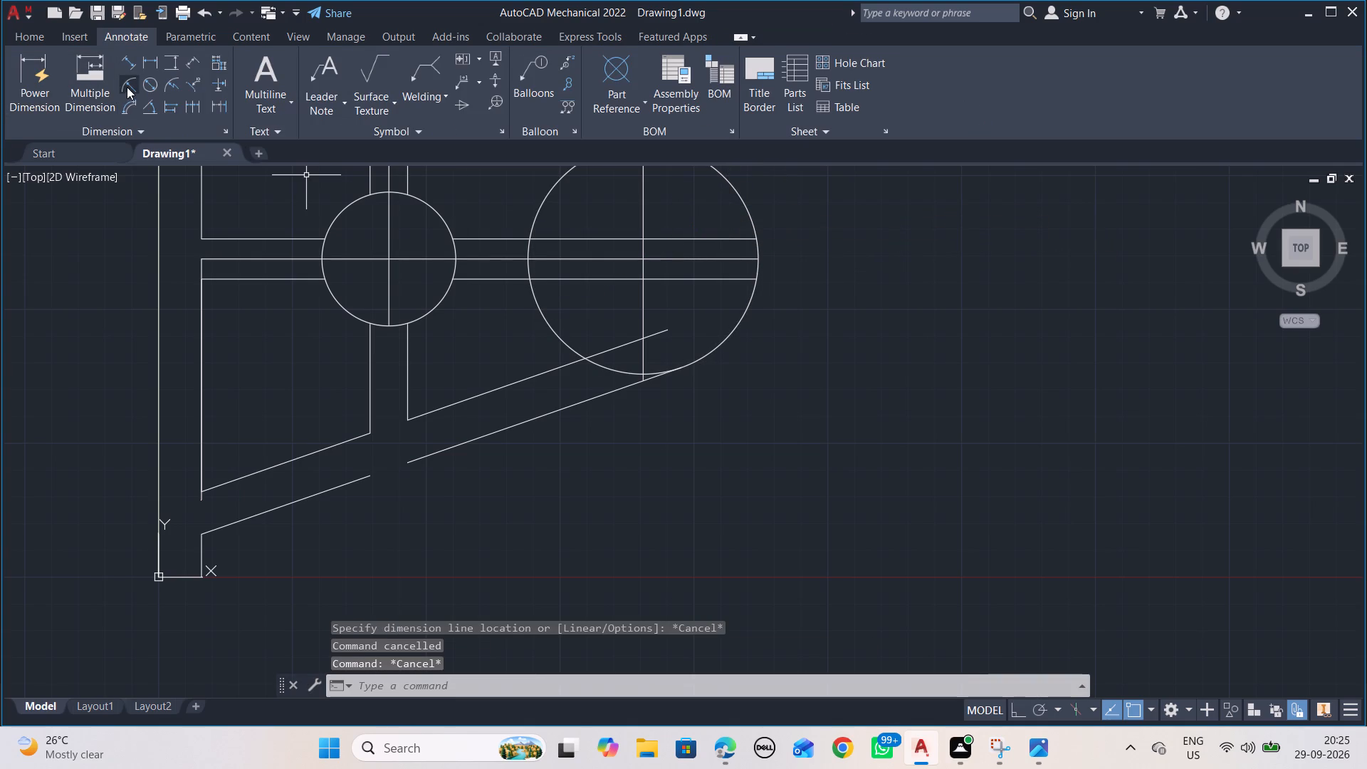
Add a radius dimension to the large circle, placed outside its upper-right edge, and compare it with the reference drawing.
{"action": "left_click", "coordinate": [127, 87]}
{"action": "left_click", "coordinate": [742, 199]}
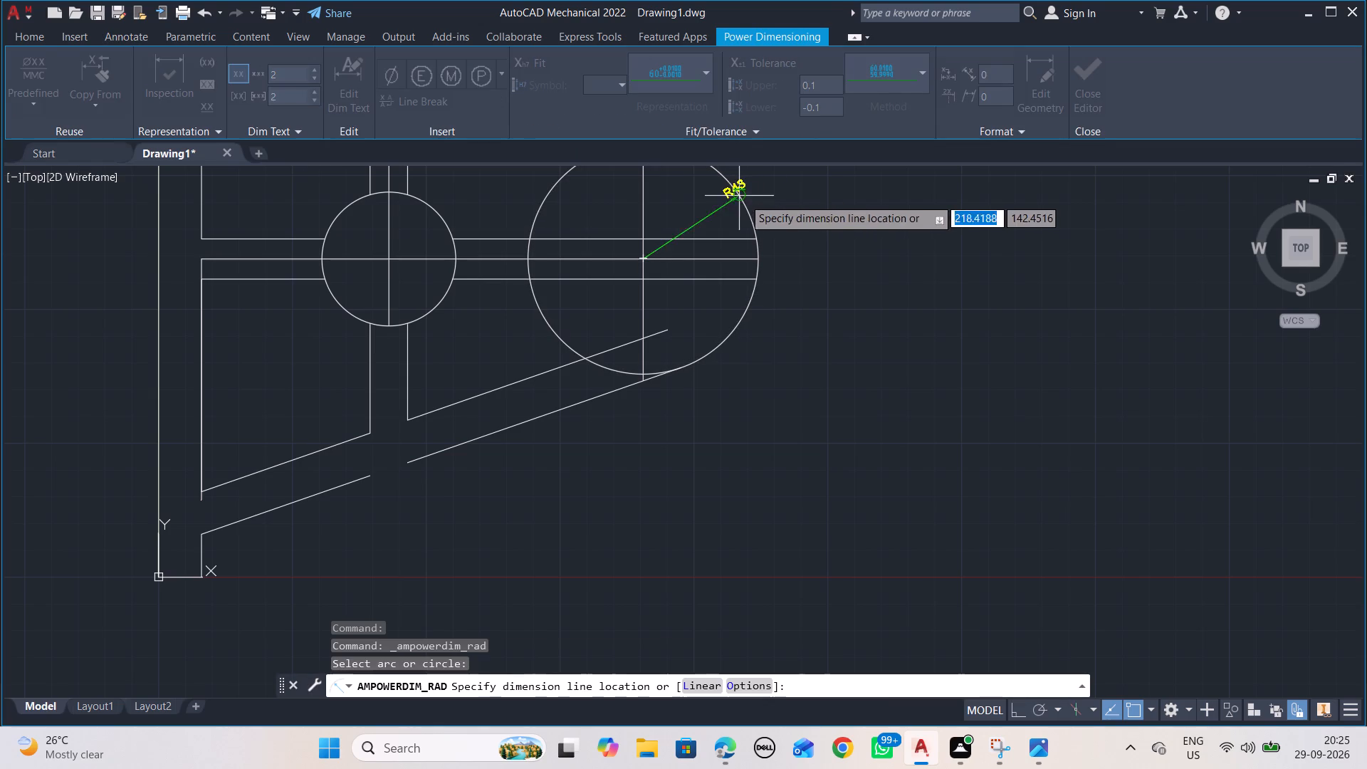
{"action": "left_click", "coordinate": [763, 190]}
{"action": "scroll", "coordinate": [834, 236], "scroll_direction": "down", "scroll_amount": 1}
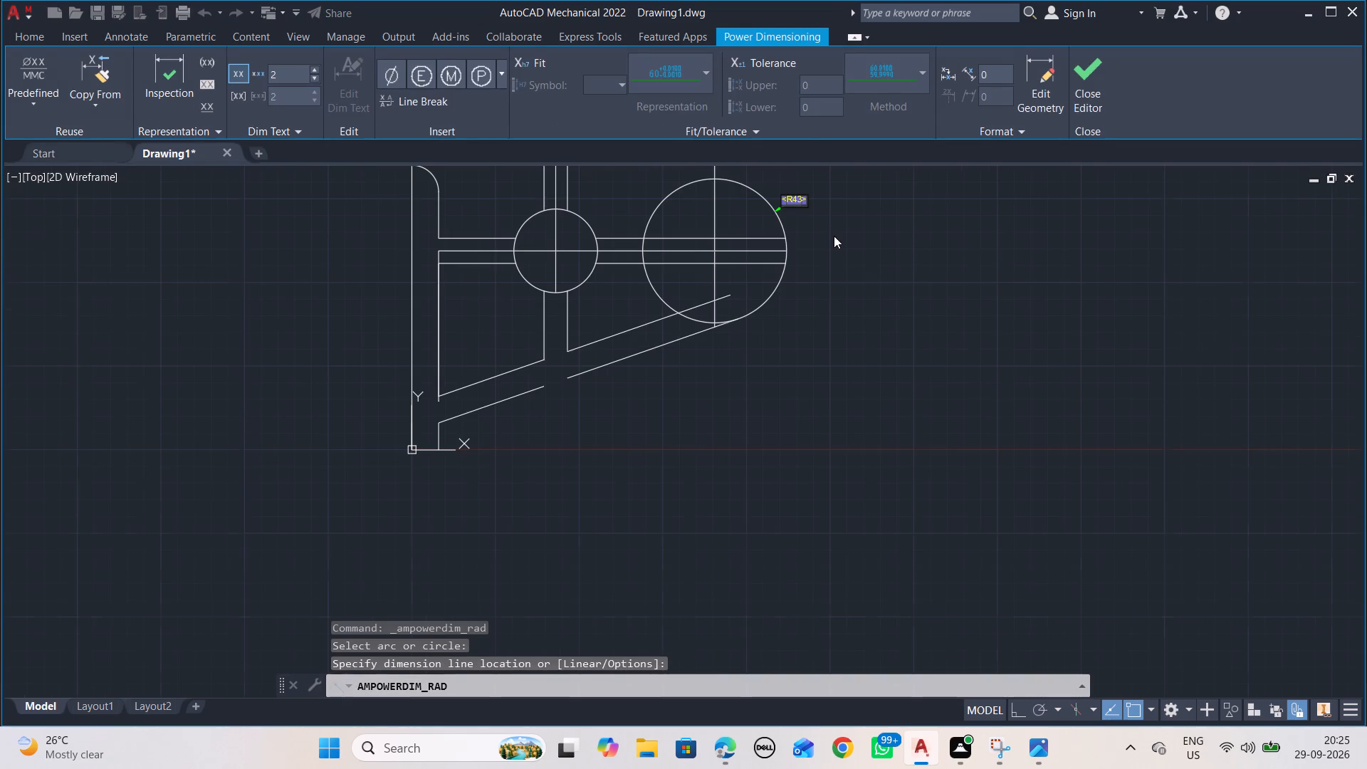
{"action": "left_click", "coordinate": [1081, 78]}
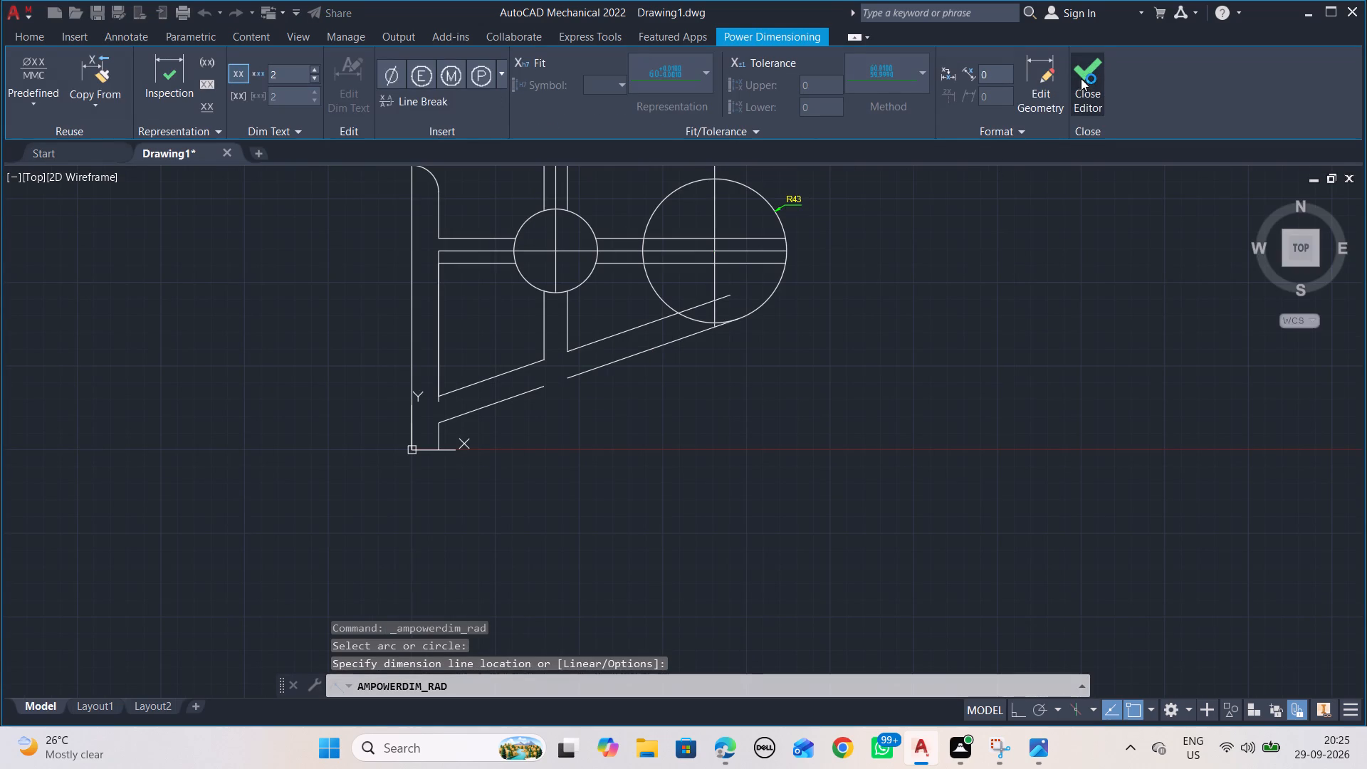
{"action": "key", "text": "alt+Tab"}
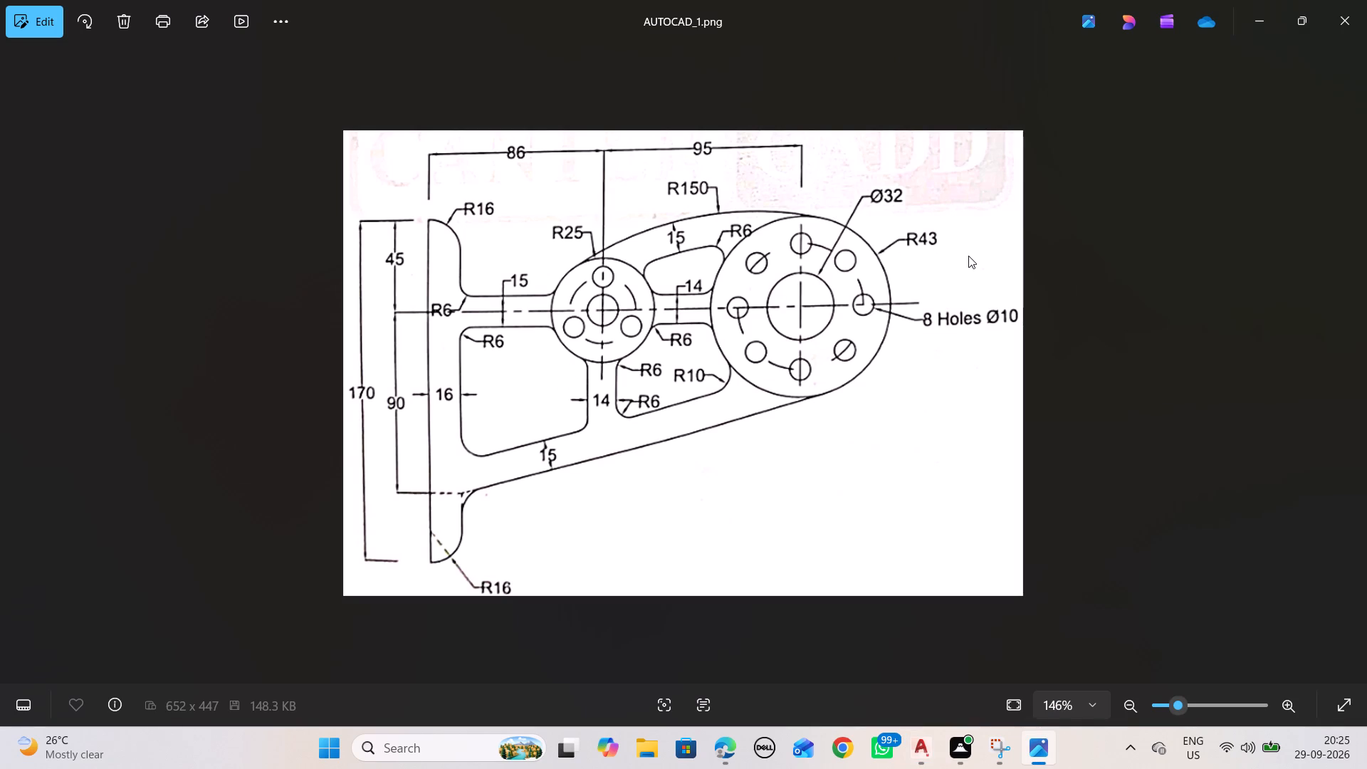
{"action": "key", "text": "alt+Tab"}
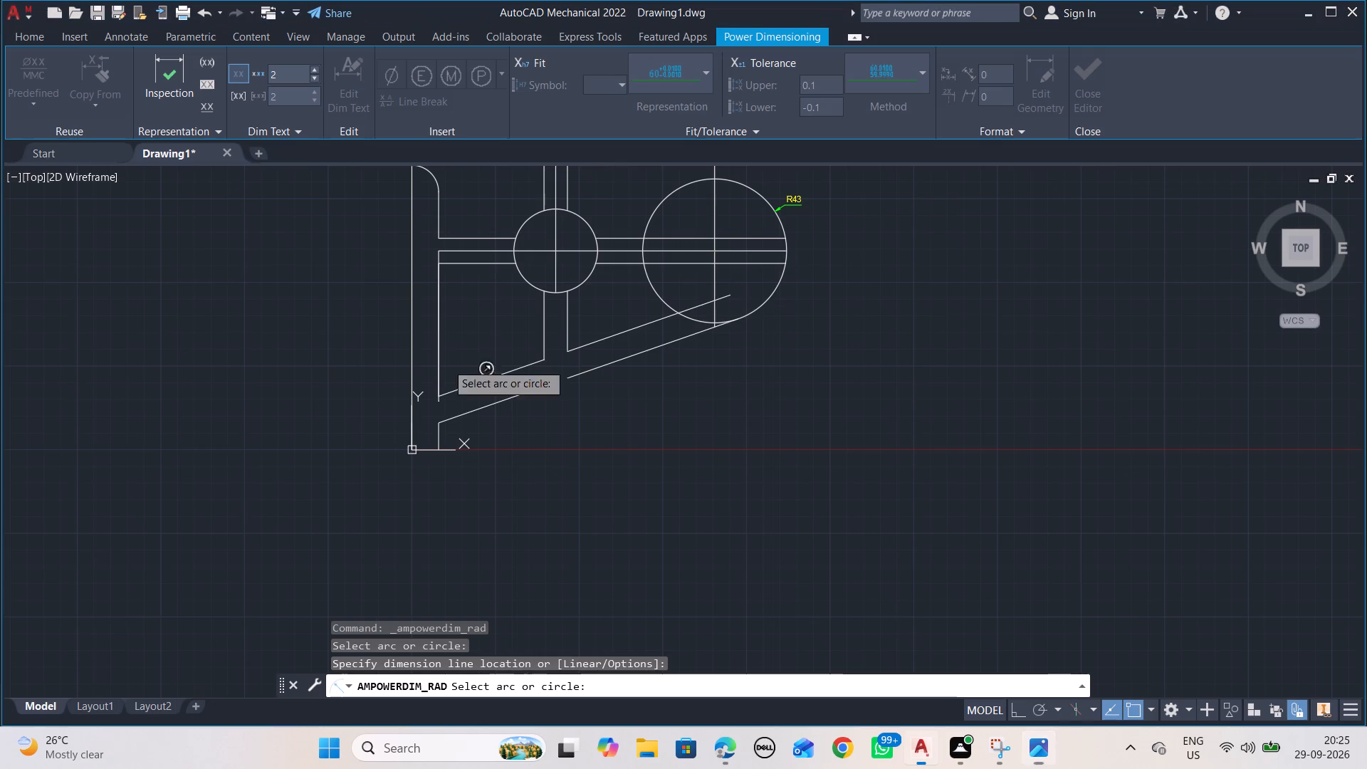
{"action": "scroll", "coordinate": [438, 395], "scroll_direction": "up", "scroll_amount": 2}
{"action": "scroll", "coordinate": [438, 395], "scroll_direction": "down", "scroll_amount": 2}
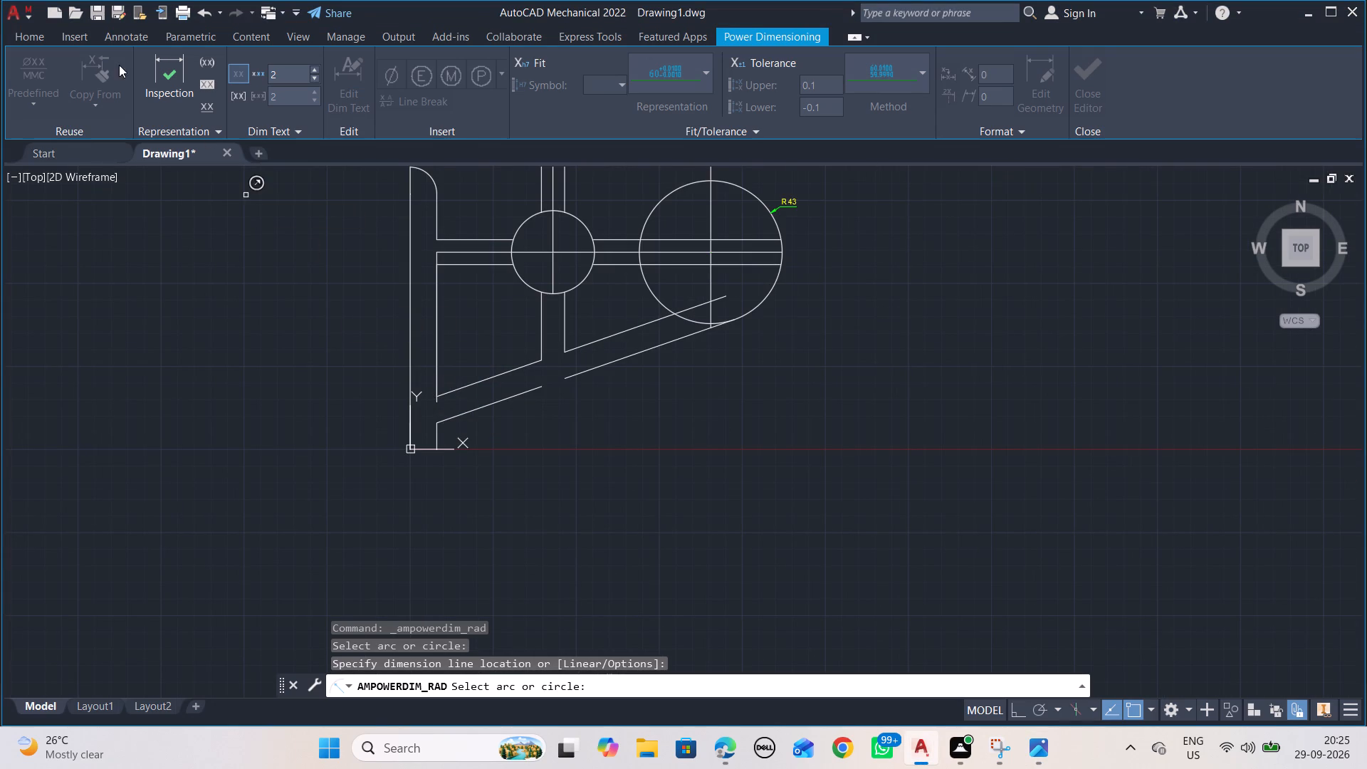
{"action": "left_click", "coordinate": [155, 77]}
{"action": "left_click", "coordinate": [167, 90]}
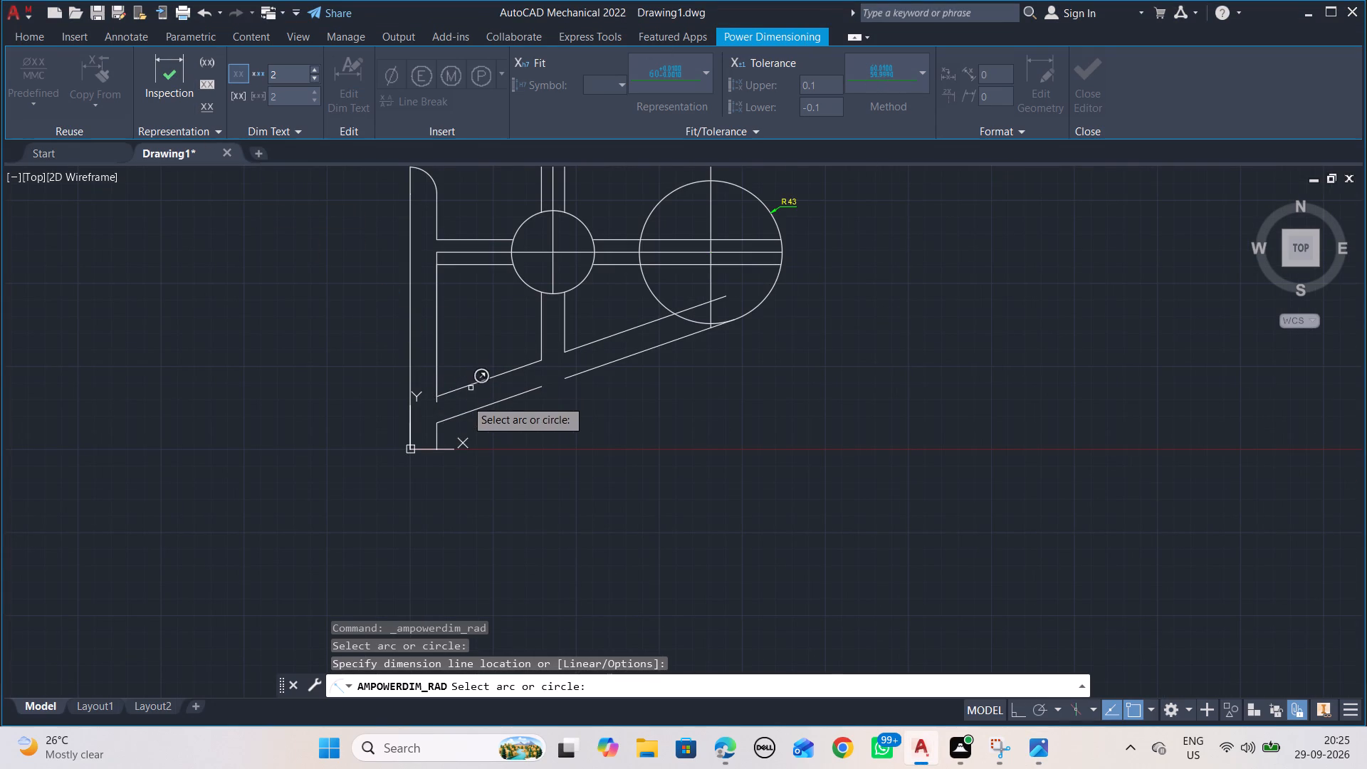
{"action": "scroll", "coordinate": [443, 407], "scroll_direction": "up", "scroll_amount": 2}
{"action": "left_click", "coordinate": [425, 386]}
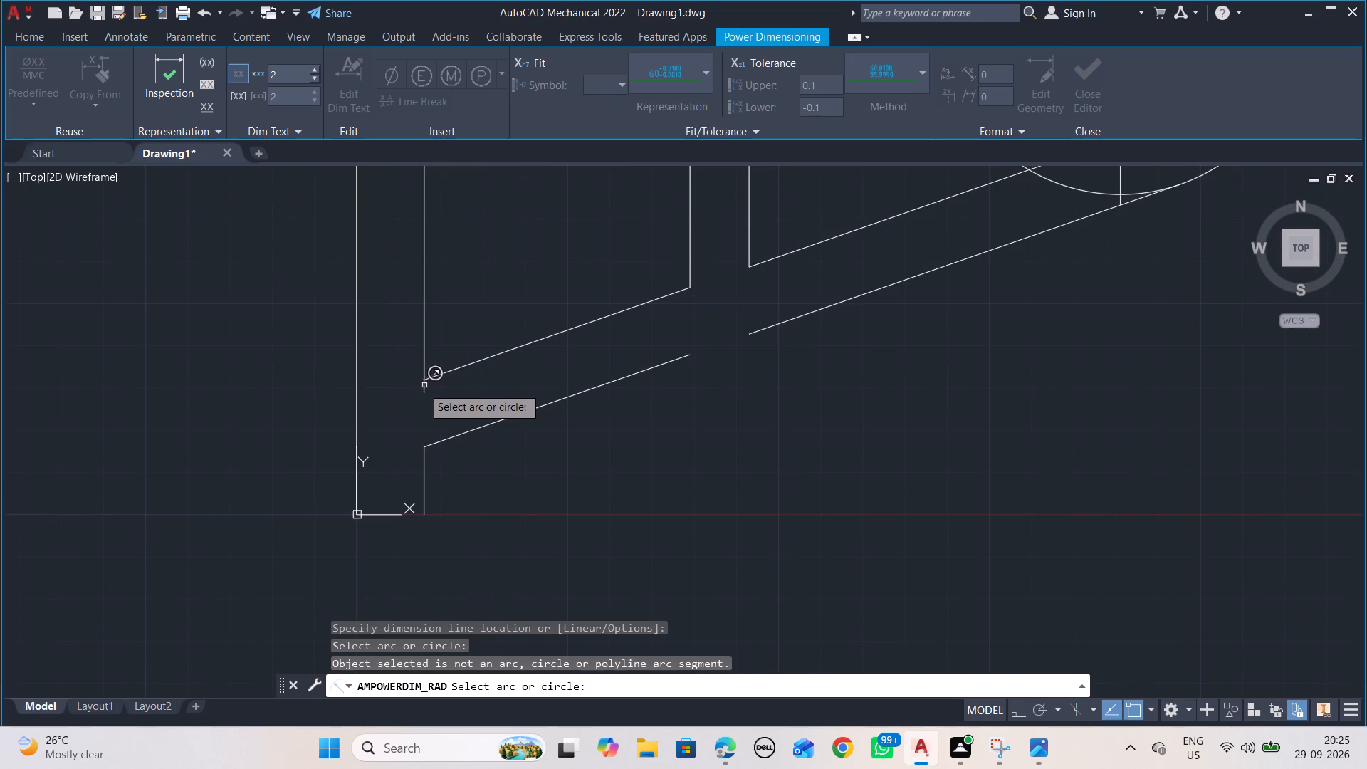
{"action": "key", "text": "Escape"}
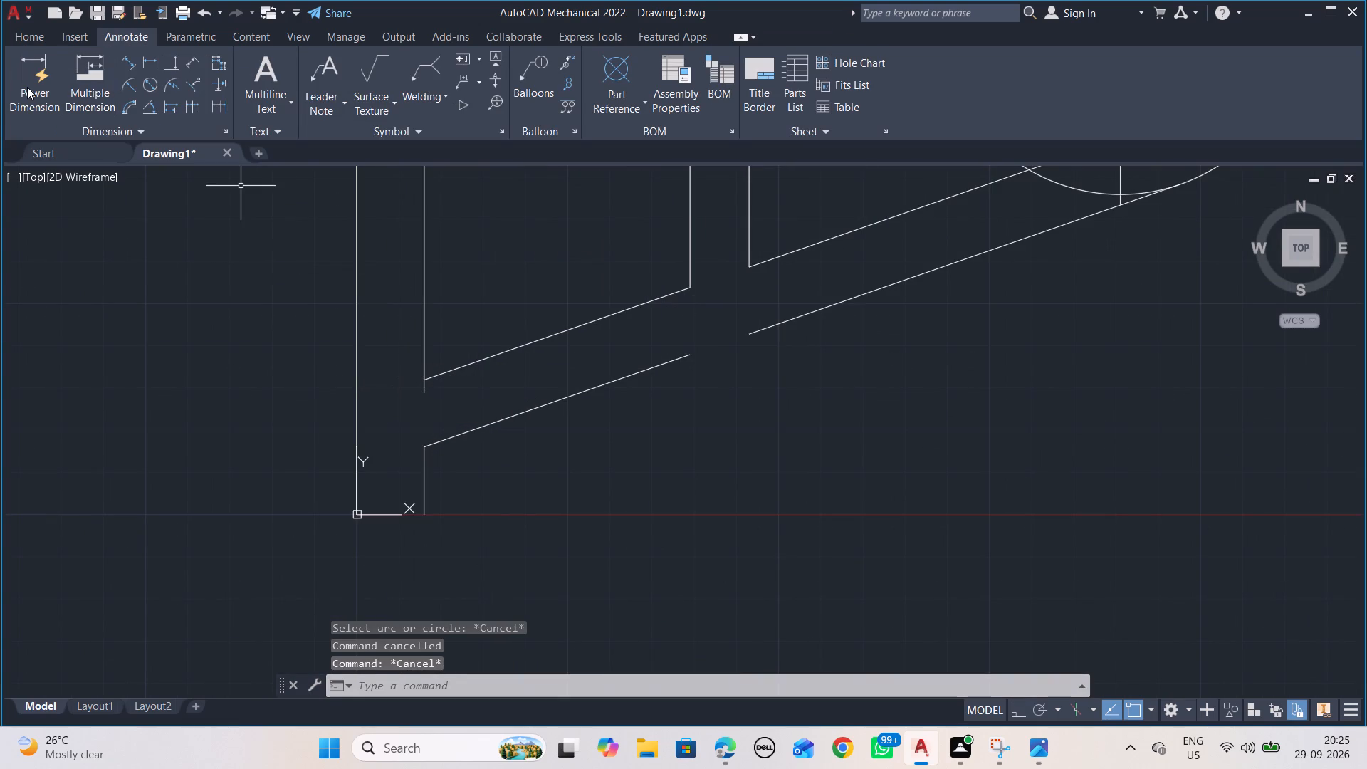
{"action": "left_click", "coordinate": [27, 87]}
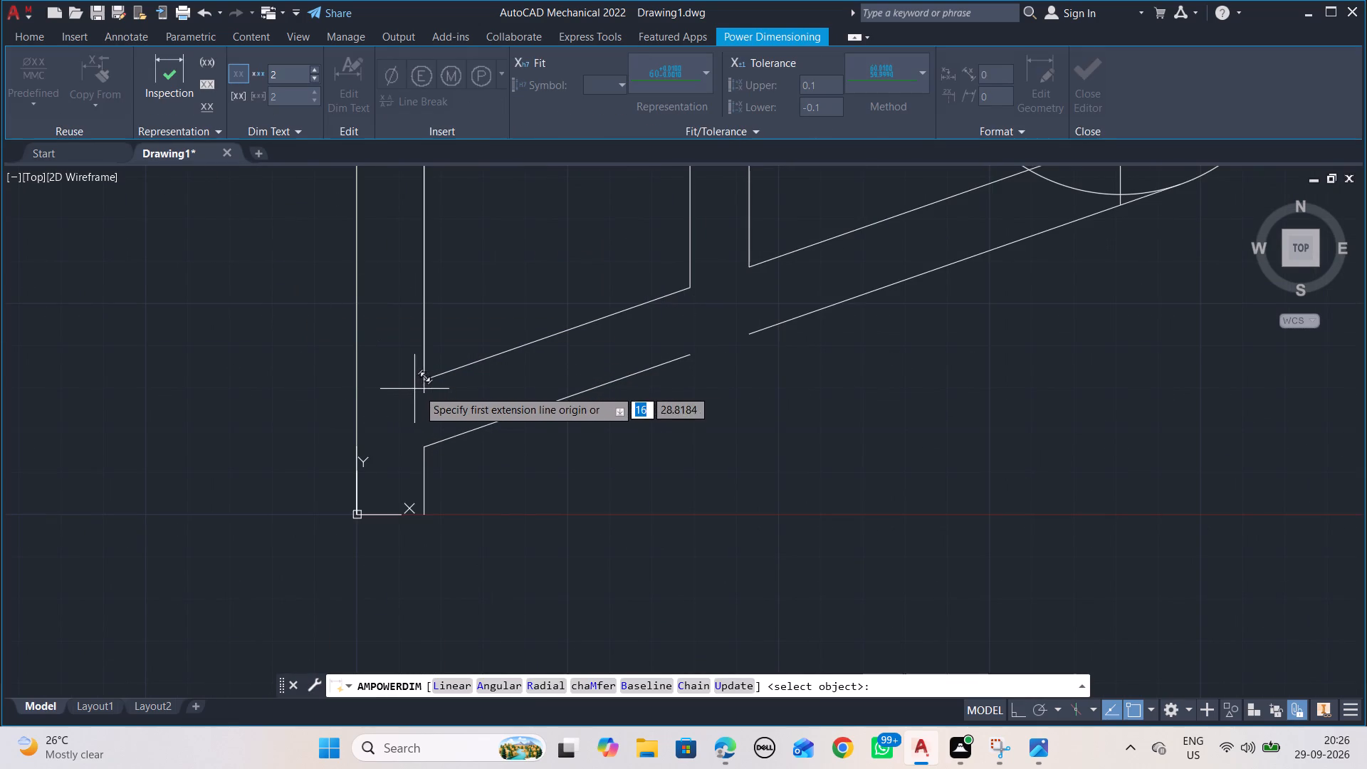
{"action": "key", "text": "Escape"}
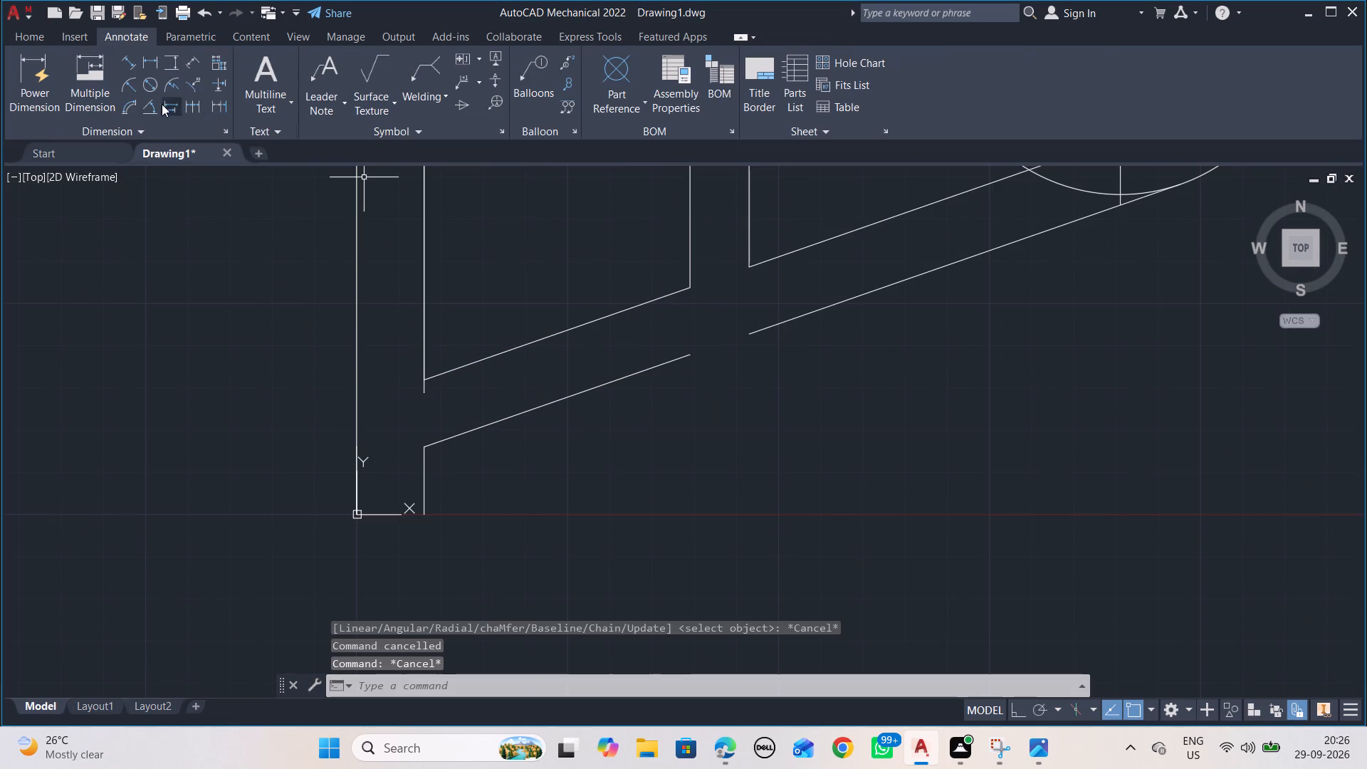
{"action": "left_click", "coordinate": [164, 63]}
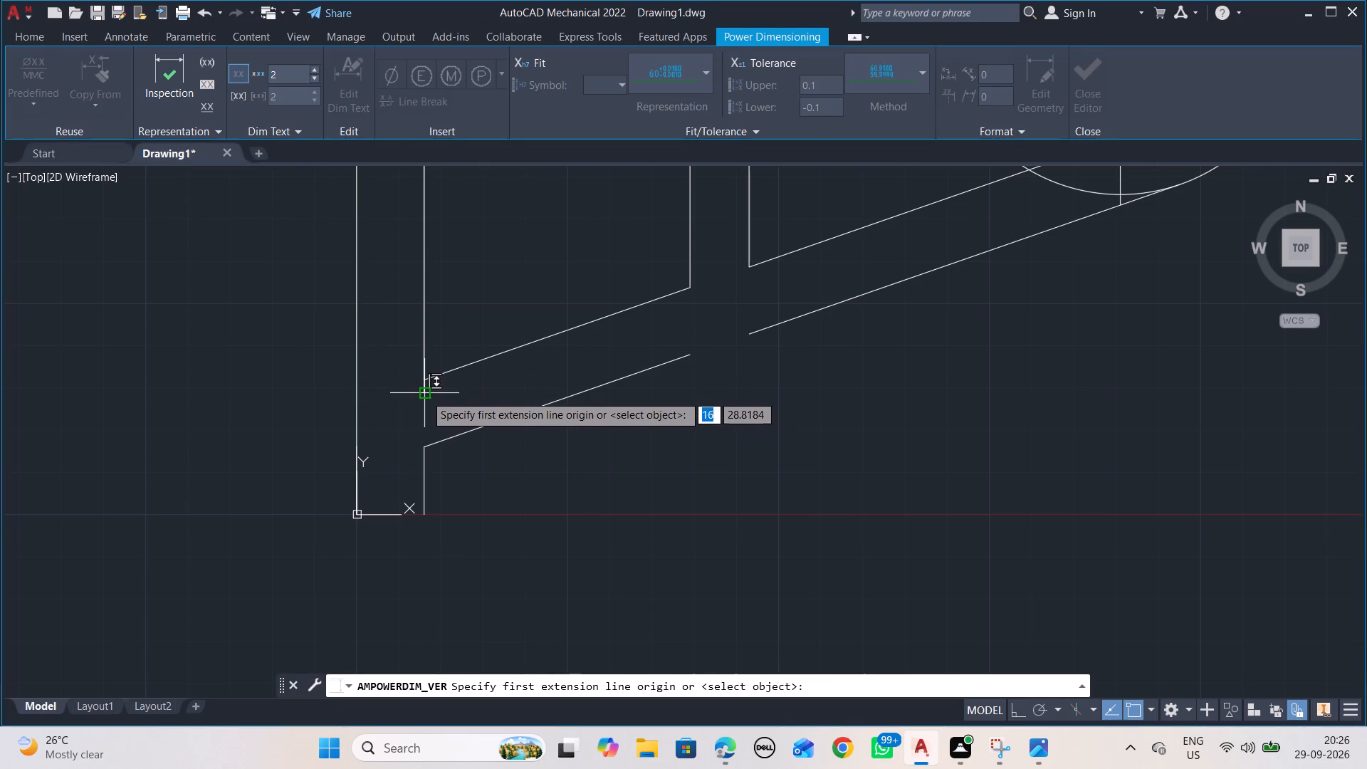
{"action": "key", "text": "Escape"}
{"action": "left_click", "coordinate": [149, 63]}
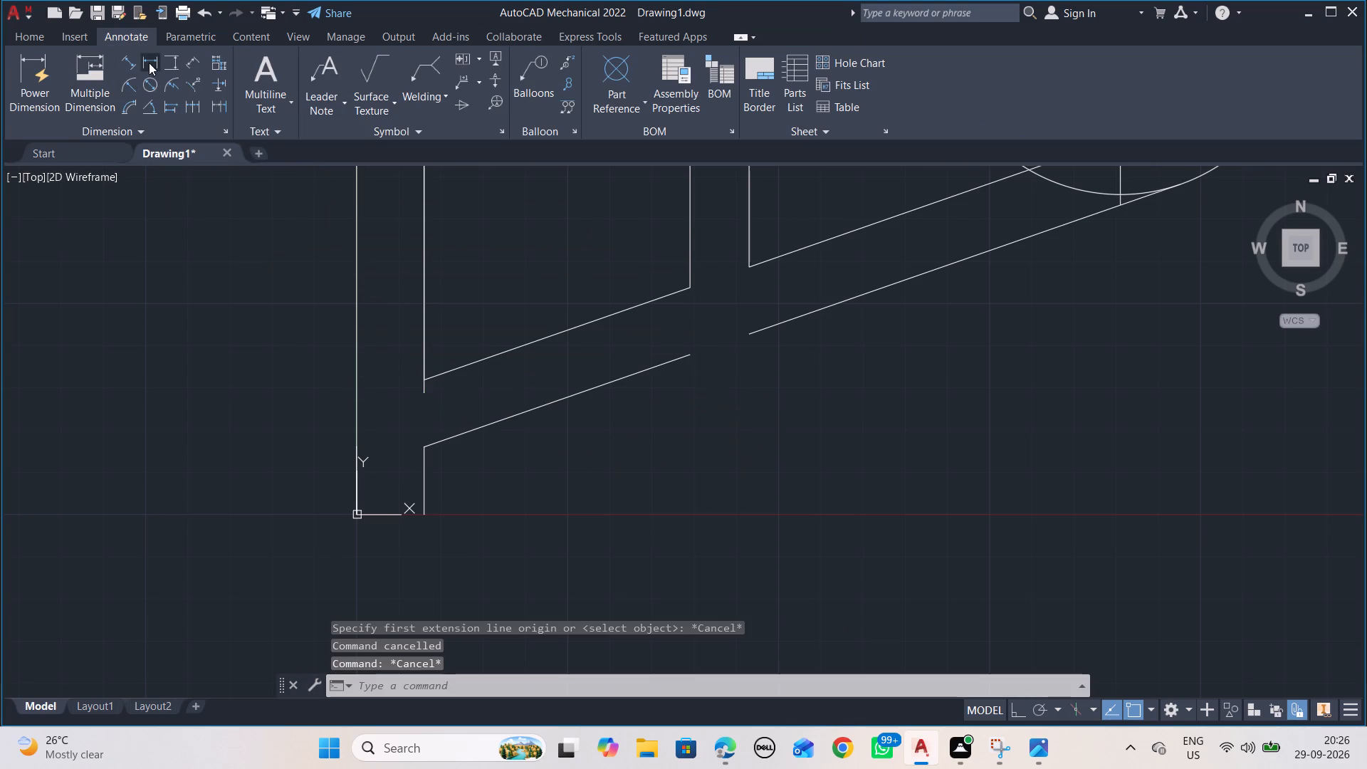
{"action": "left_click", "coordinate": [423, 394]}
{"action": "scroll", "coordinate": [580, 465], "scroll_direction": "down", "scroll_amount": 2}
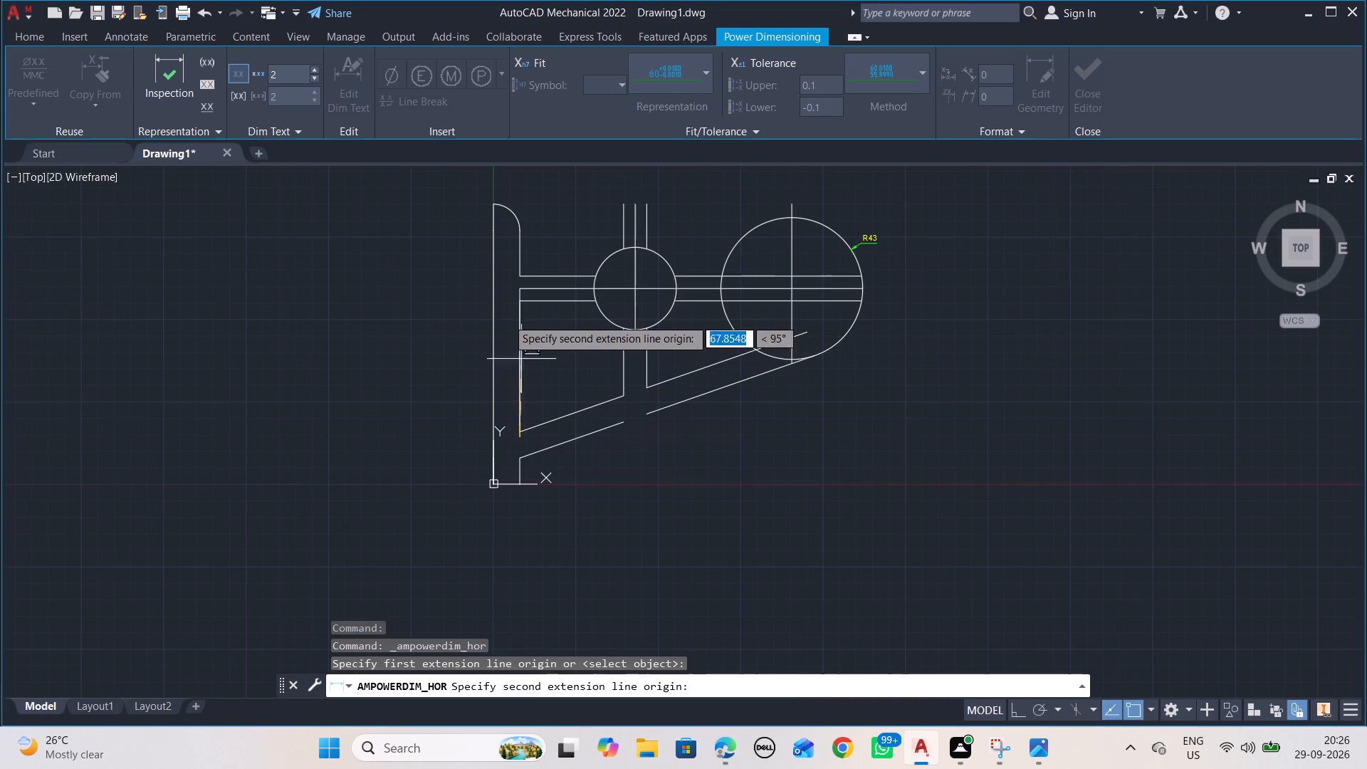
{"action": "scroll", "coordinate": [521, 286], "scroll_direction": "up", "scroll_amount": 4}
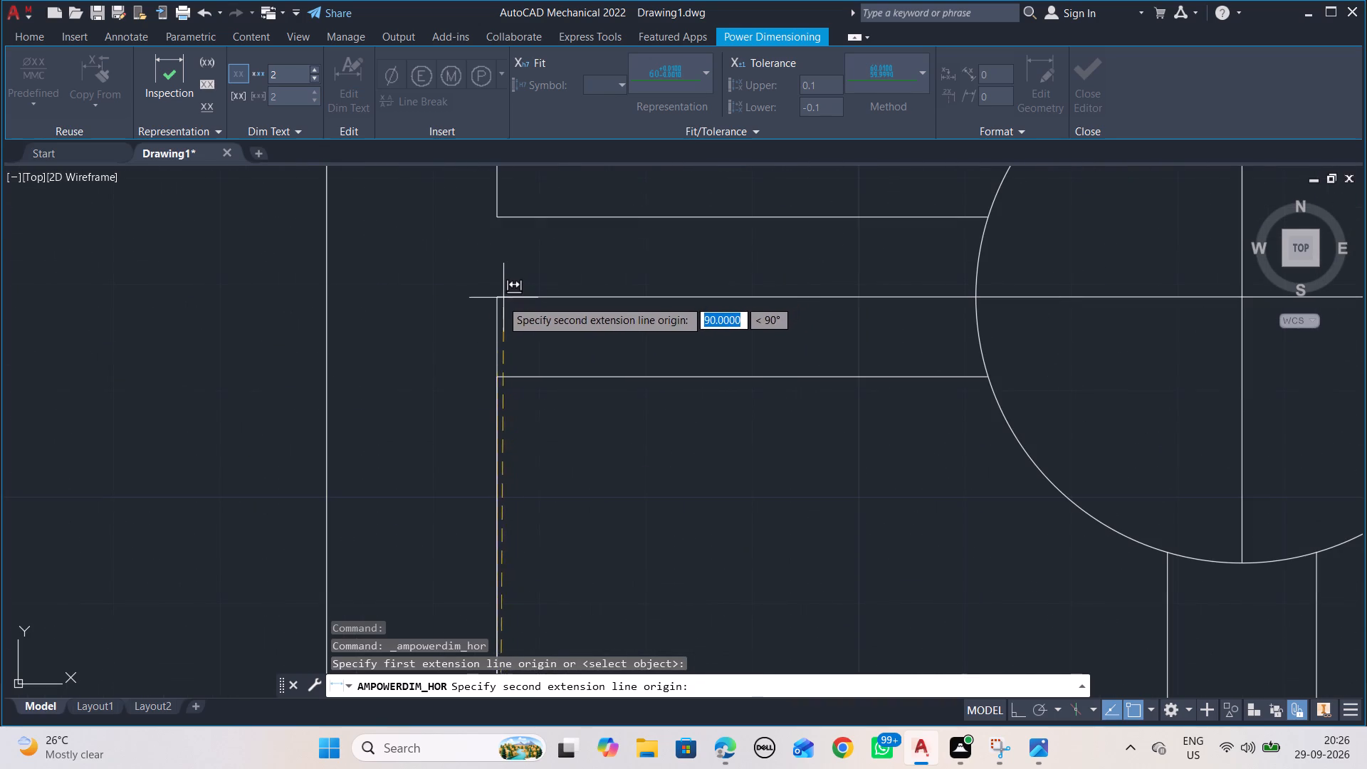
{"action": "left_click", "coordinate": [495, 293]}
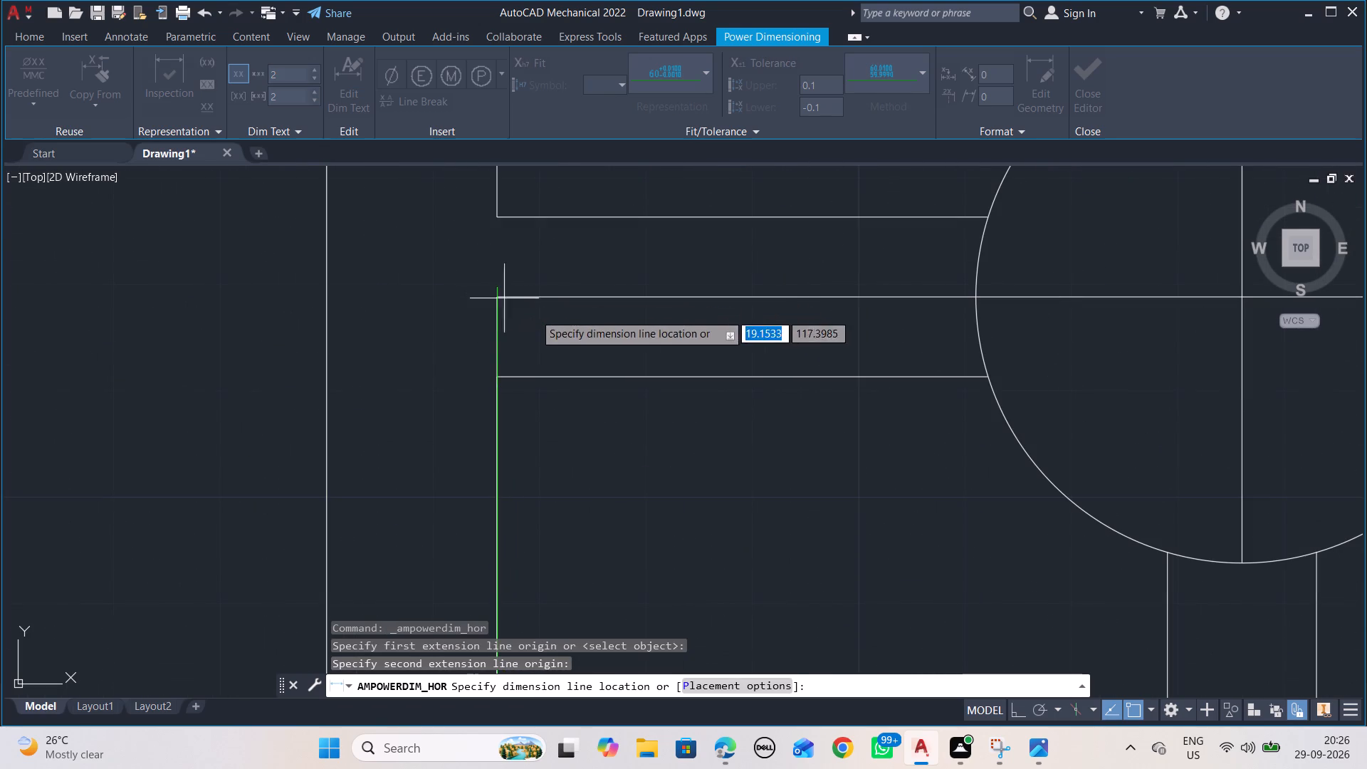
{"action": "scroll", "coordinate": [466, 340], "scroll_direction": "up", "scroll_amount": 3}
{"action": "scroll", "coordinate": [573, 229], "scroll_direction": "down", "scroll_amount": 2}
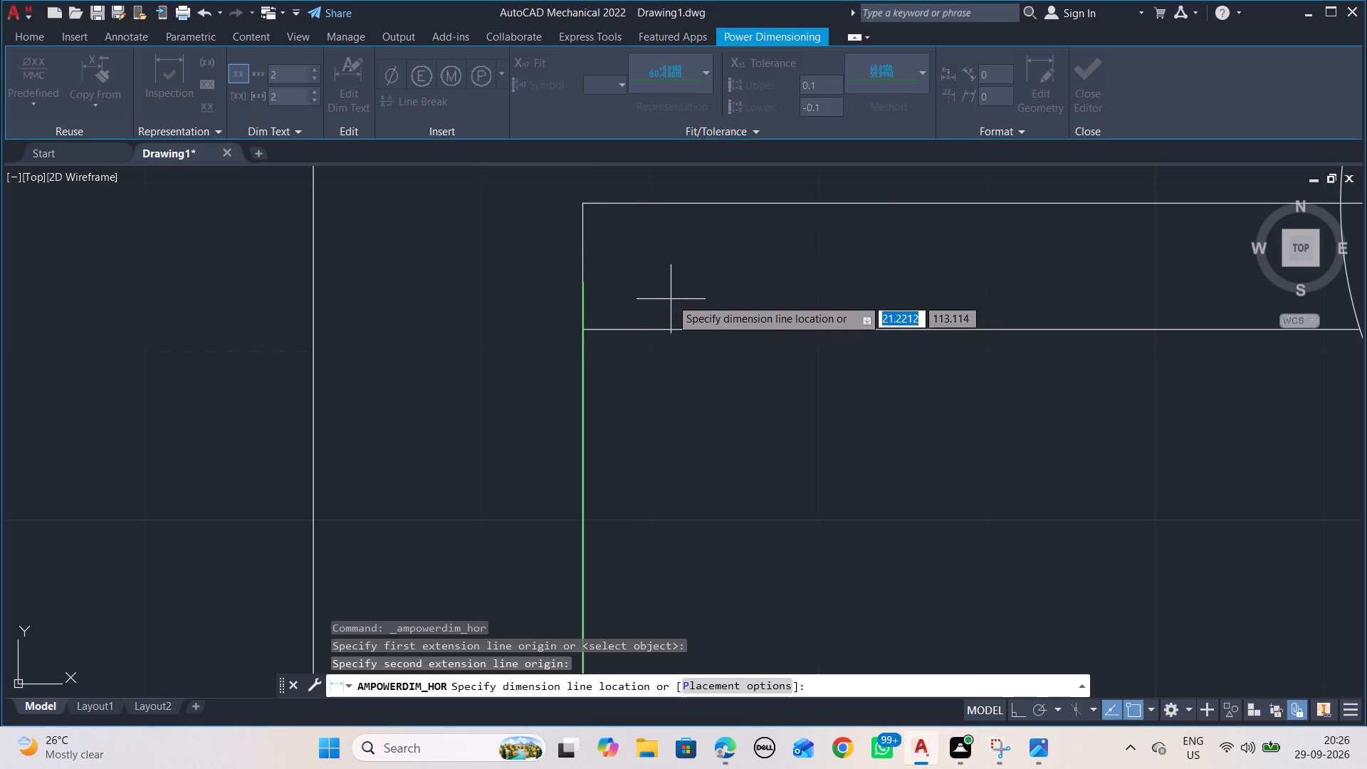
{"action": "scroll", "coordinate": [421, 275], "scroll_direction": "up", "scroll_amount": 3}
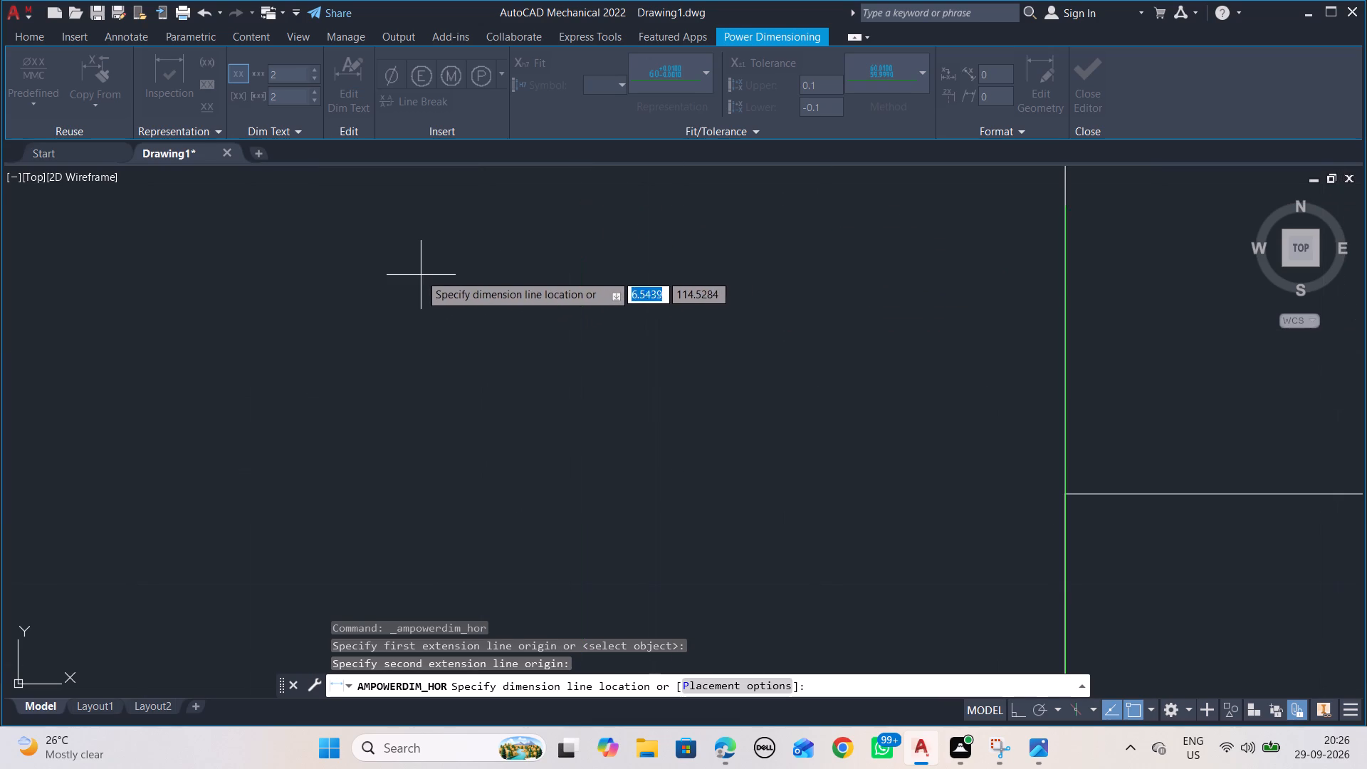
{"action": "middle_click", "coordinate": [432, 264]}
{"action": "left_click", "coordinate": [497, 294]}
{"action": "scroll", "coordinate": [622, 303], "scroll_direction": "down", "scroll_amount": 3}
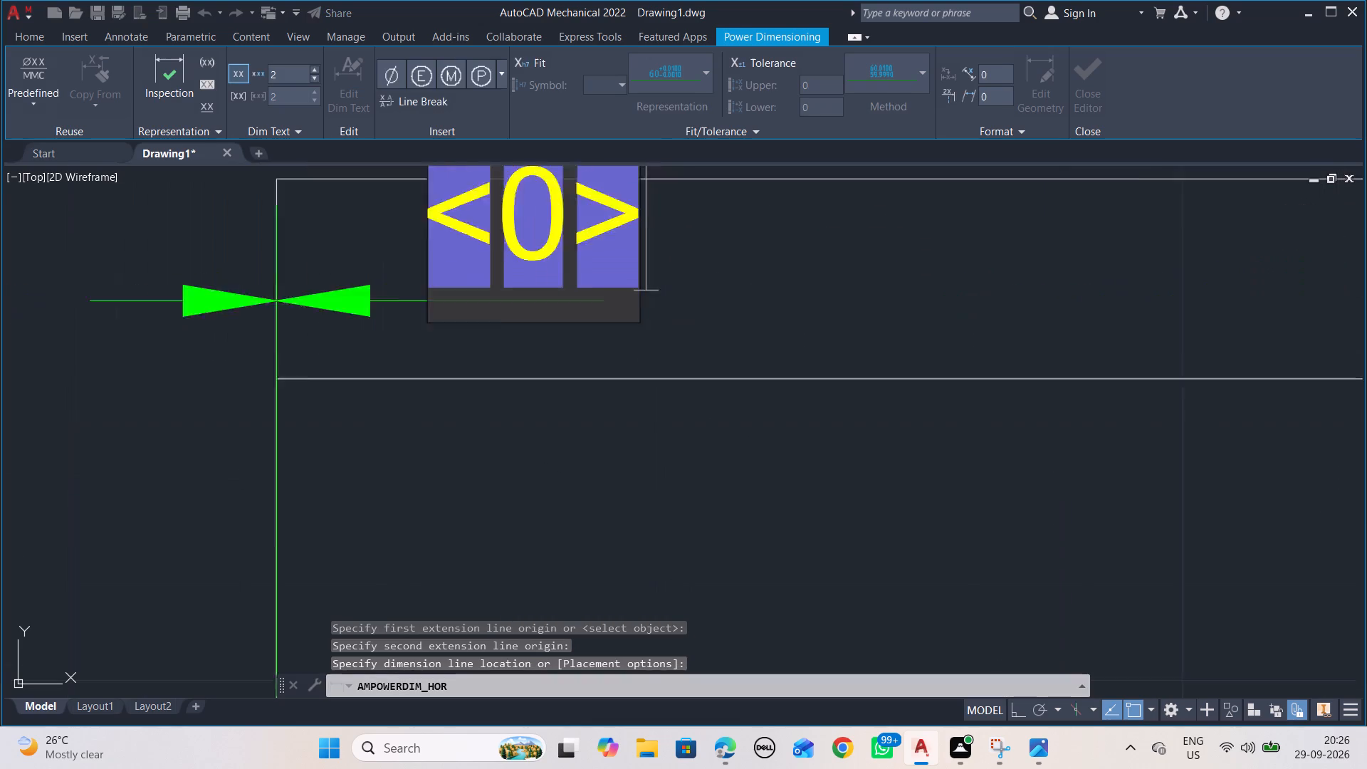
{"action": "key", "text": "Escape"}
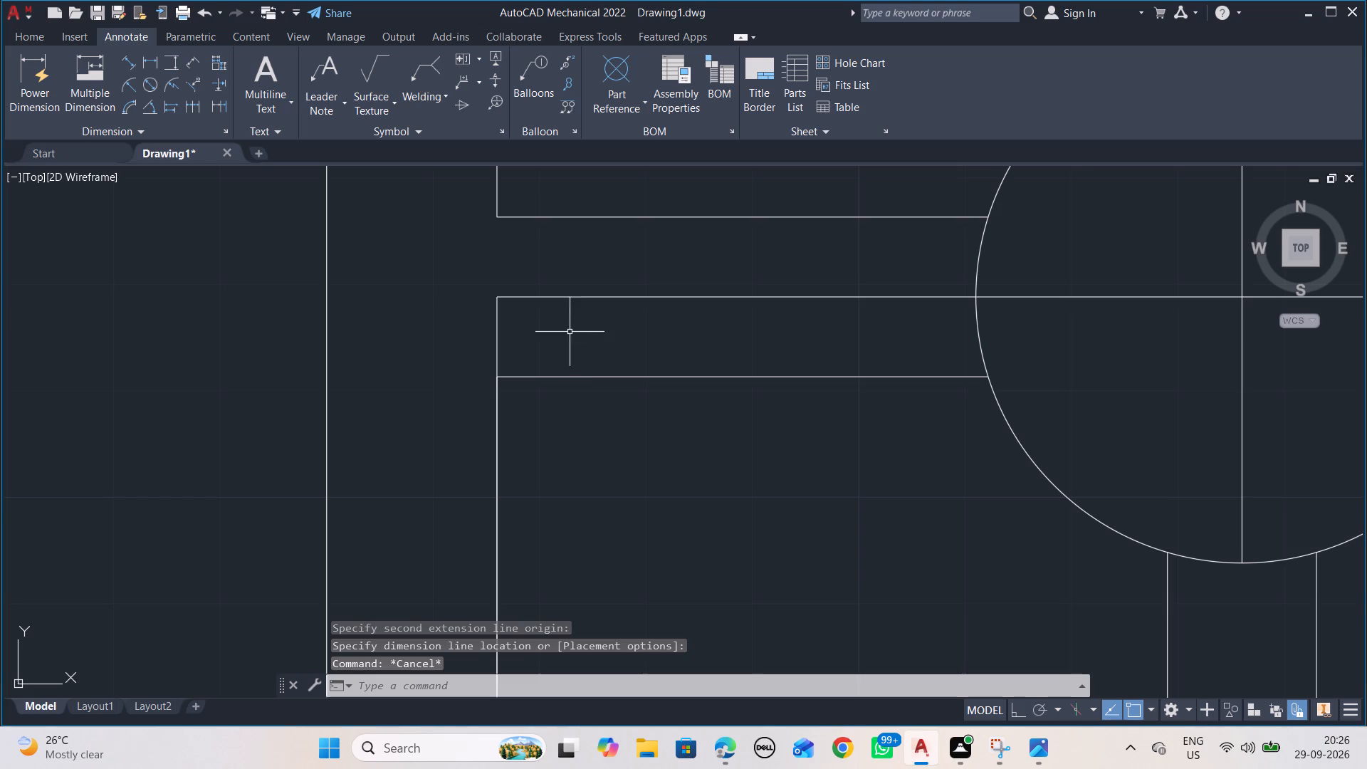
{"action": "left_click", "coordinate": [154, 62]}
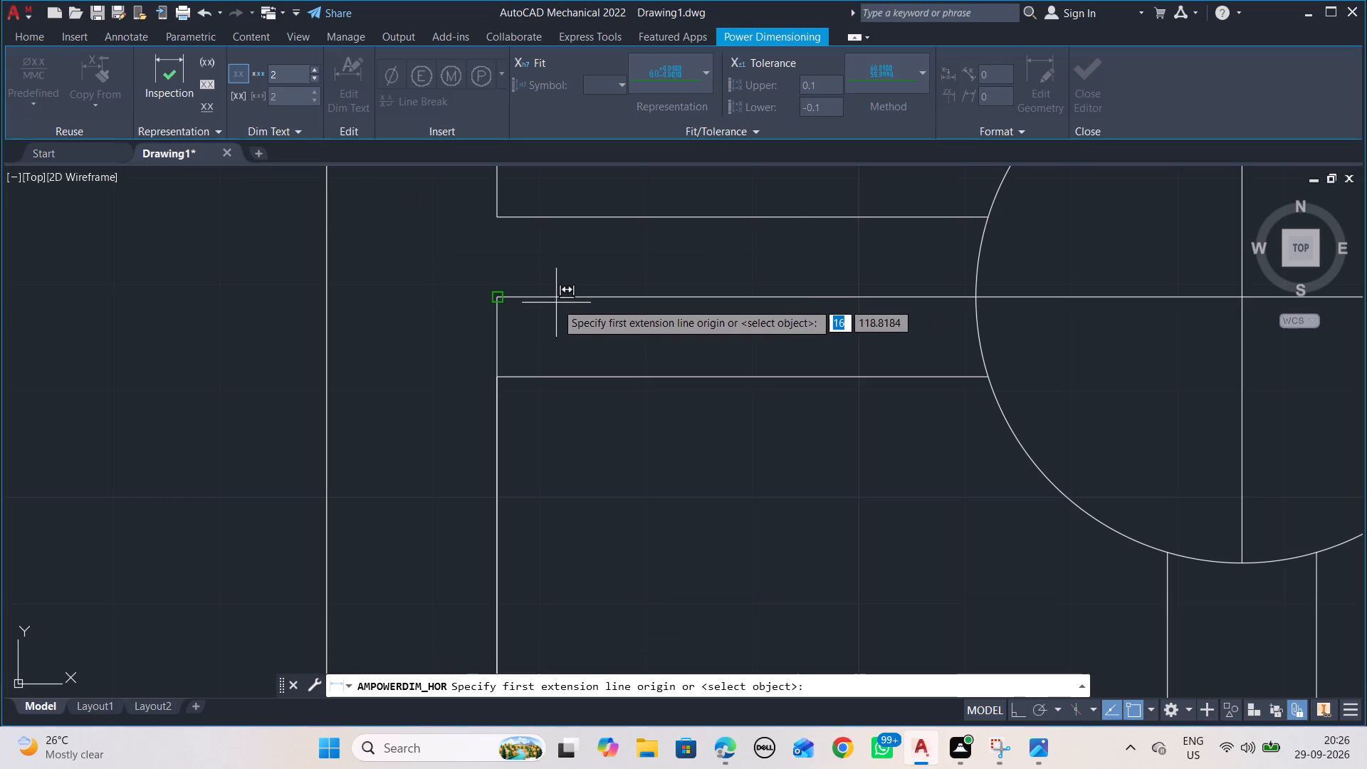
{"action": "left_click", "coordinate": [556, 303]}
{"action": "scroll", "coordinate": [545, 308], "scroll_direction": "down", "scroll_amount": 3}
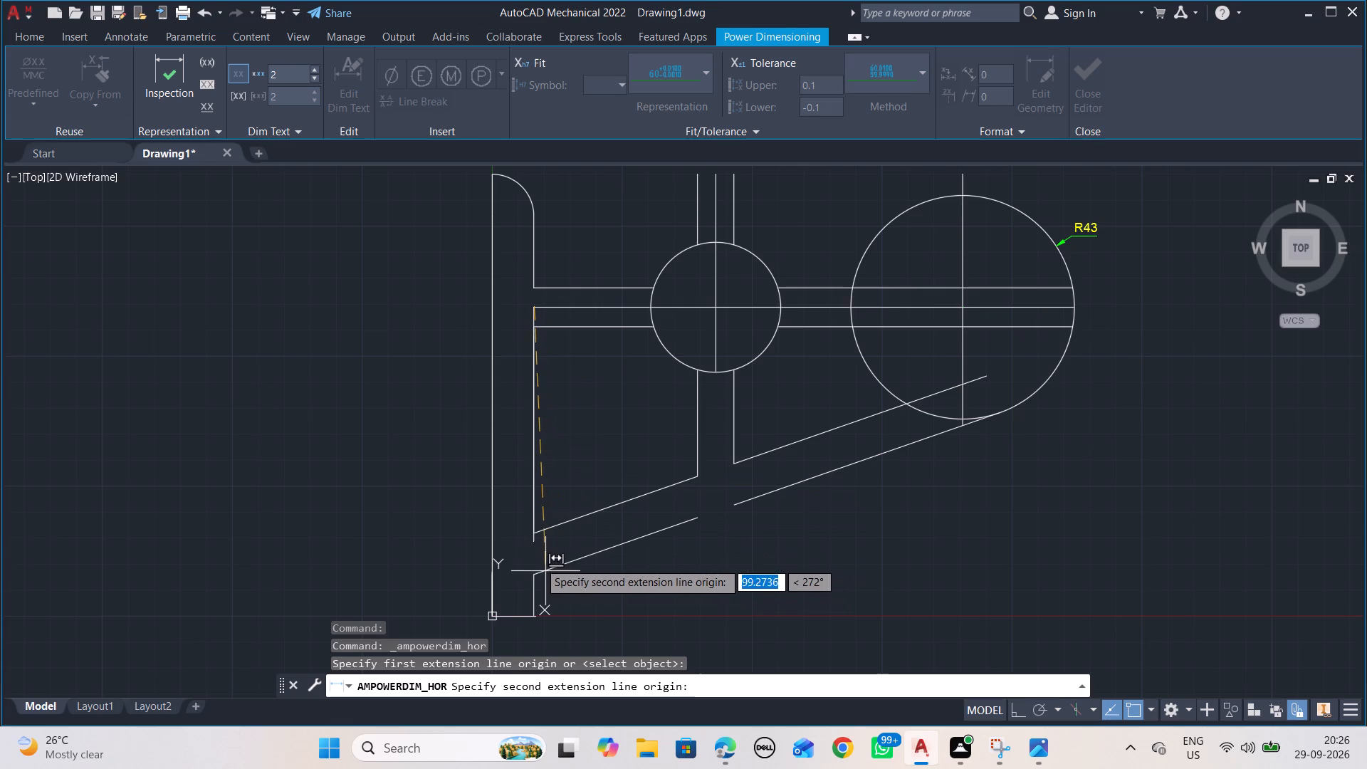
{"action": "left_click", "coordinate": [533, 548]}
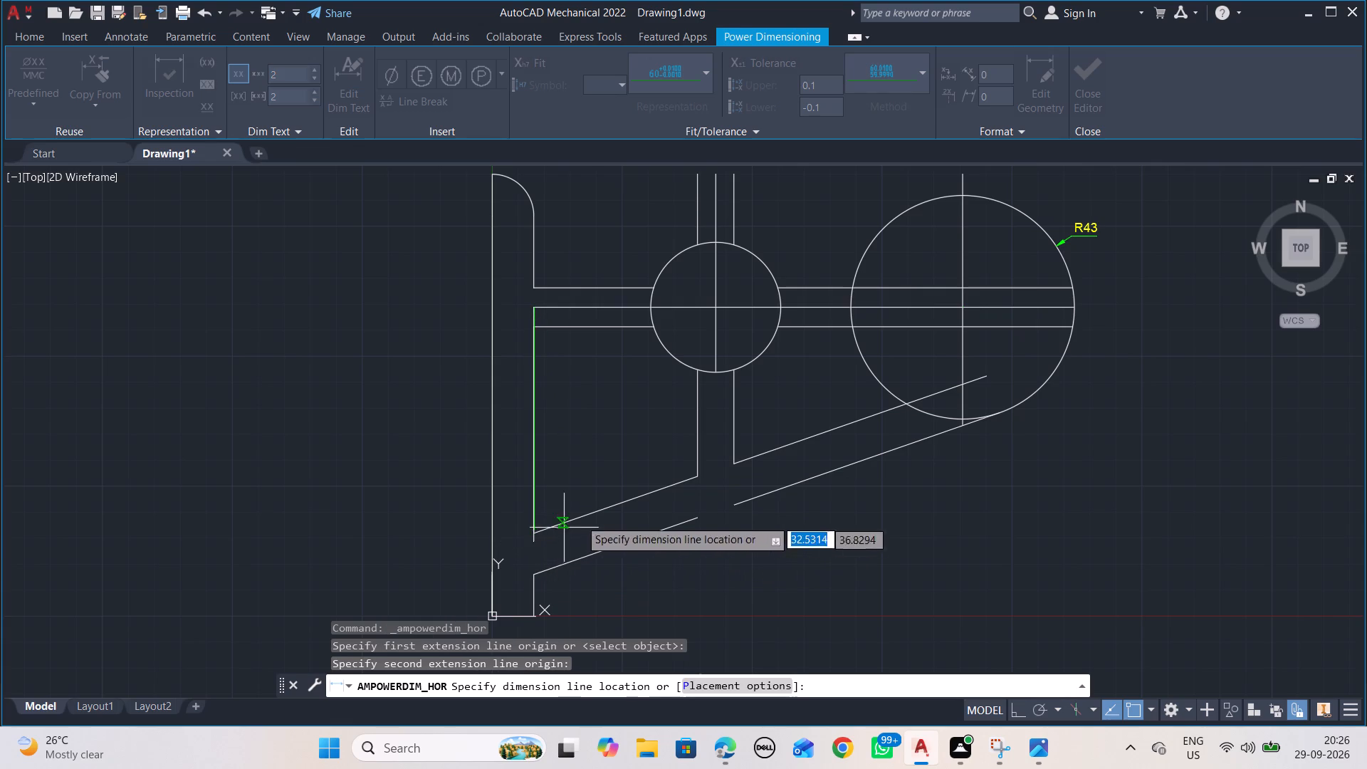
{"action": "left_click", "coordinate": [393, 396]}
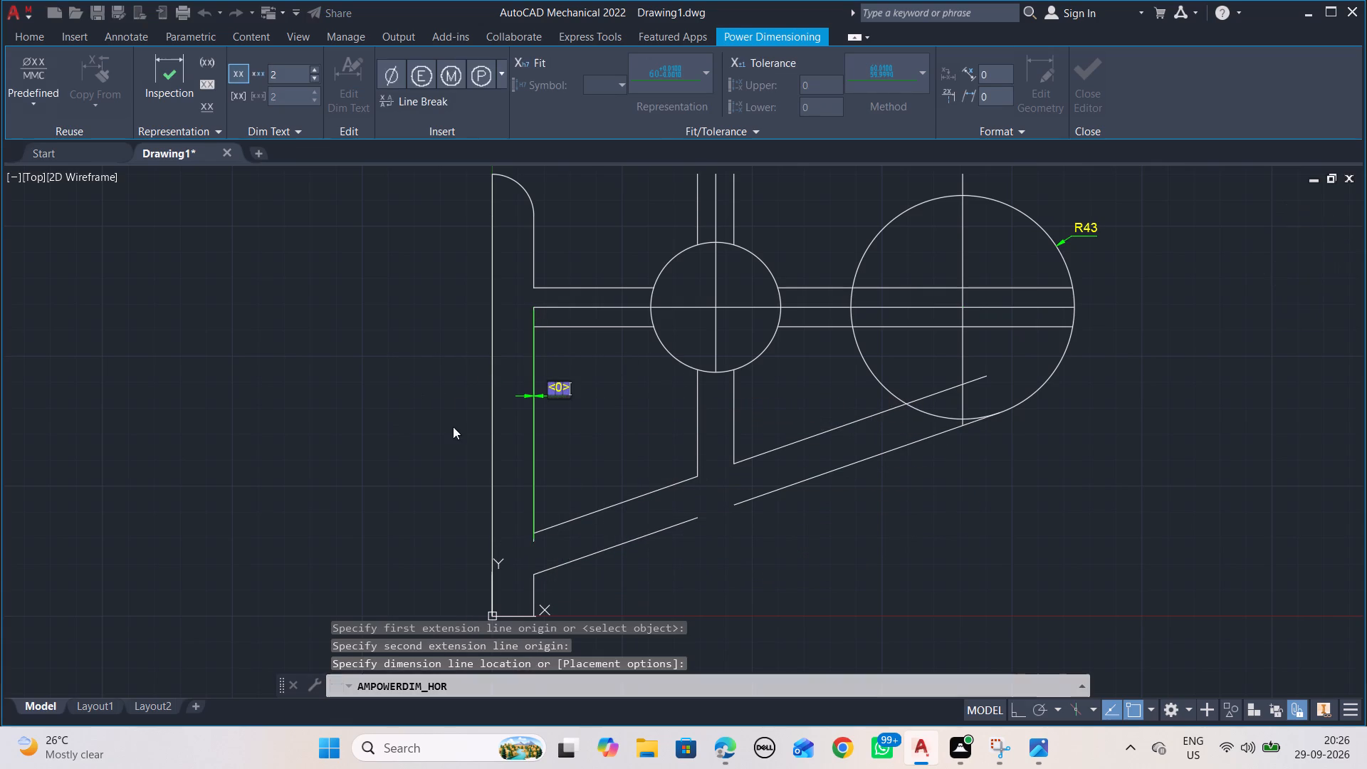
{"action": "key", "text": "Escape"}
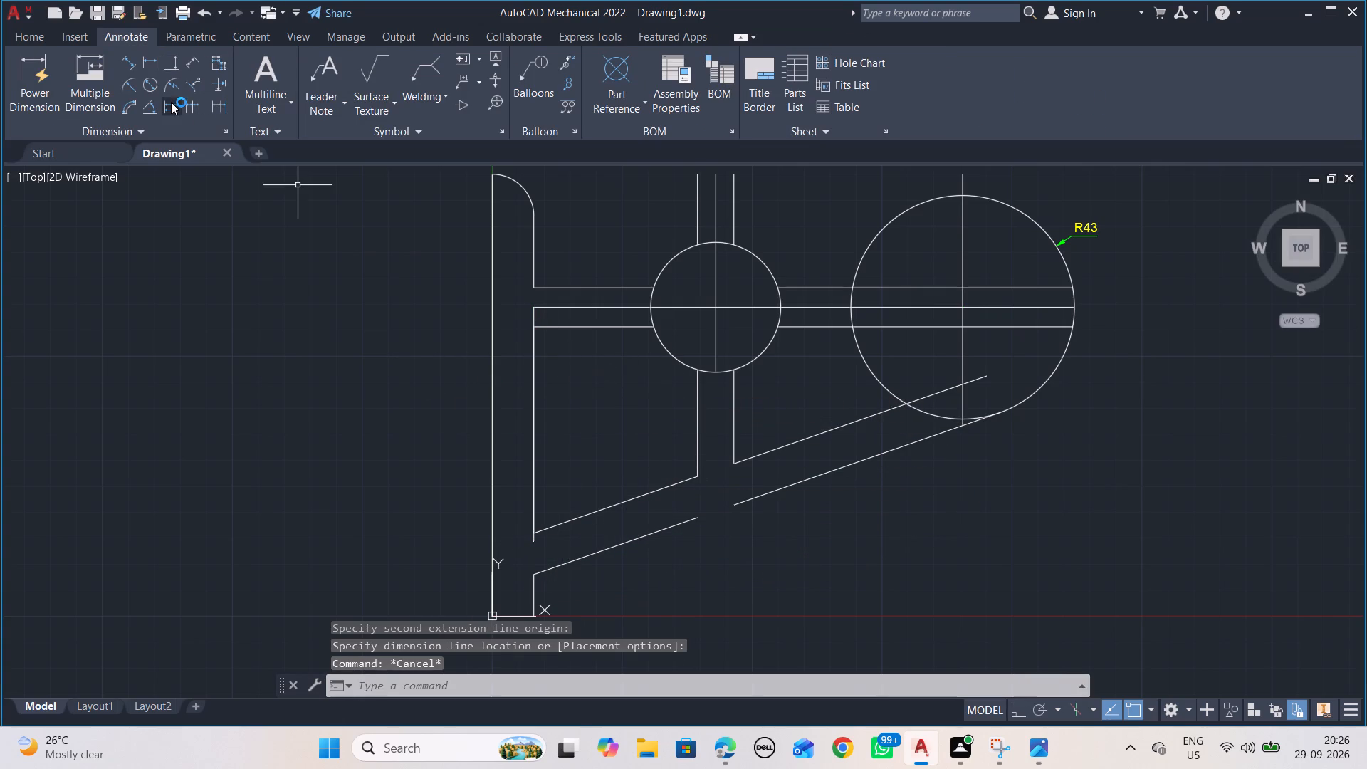
Add a vertical dimension from the horizontal centreline's flange end to the lower end of the inner-edge line, placed outside the flange's outer edge.
{"action": "left_click", "coordinate": [165, 72]}
{"action": "left_click", "coordinate": [535, 306]}
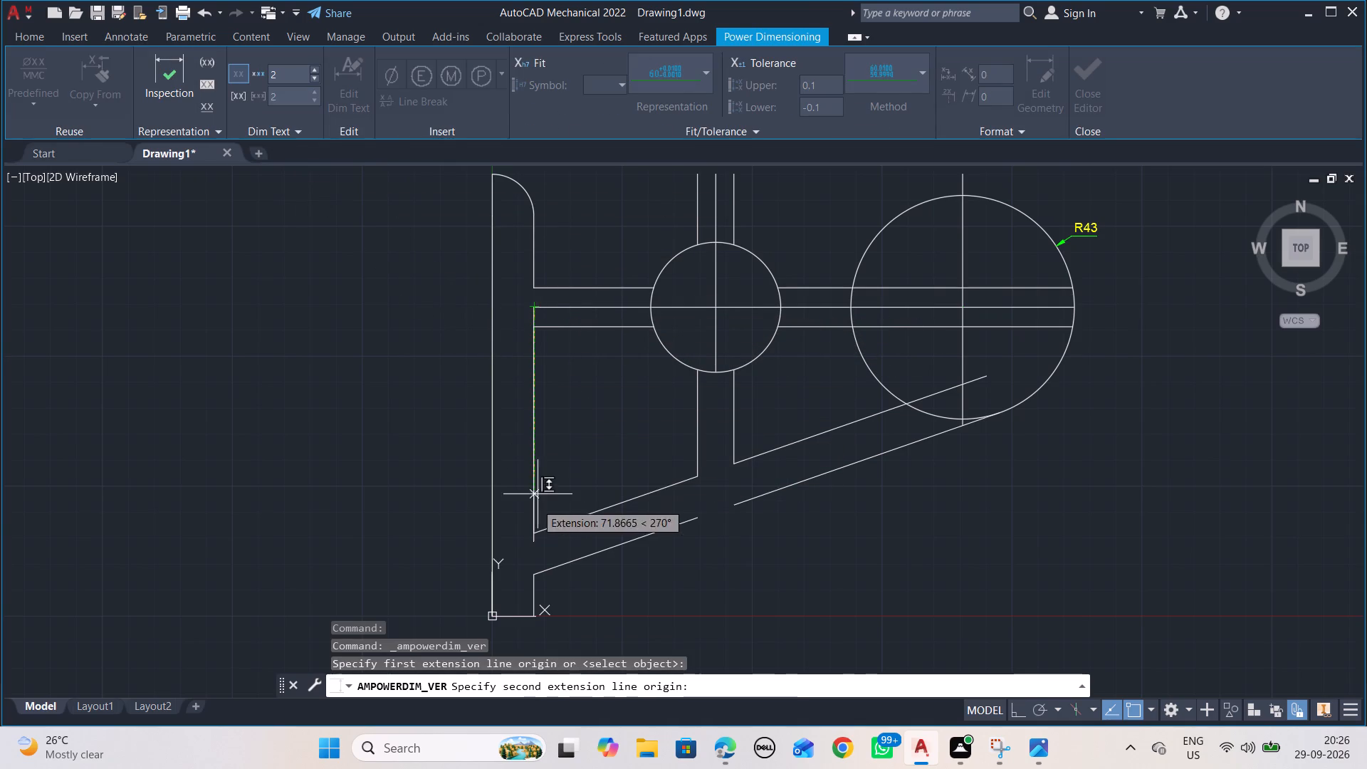
{"action": "left_click", "coordinate": [538, 543]}
{"action": "scroll", "coordinate": [431, 475], "scroll_direction": "up", "scroll_amount": 4}
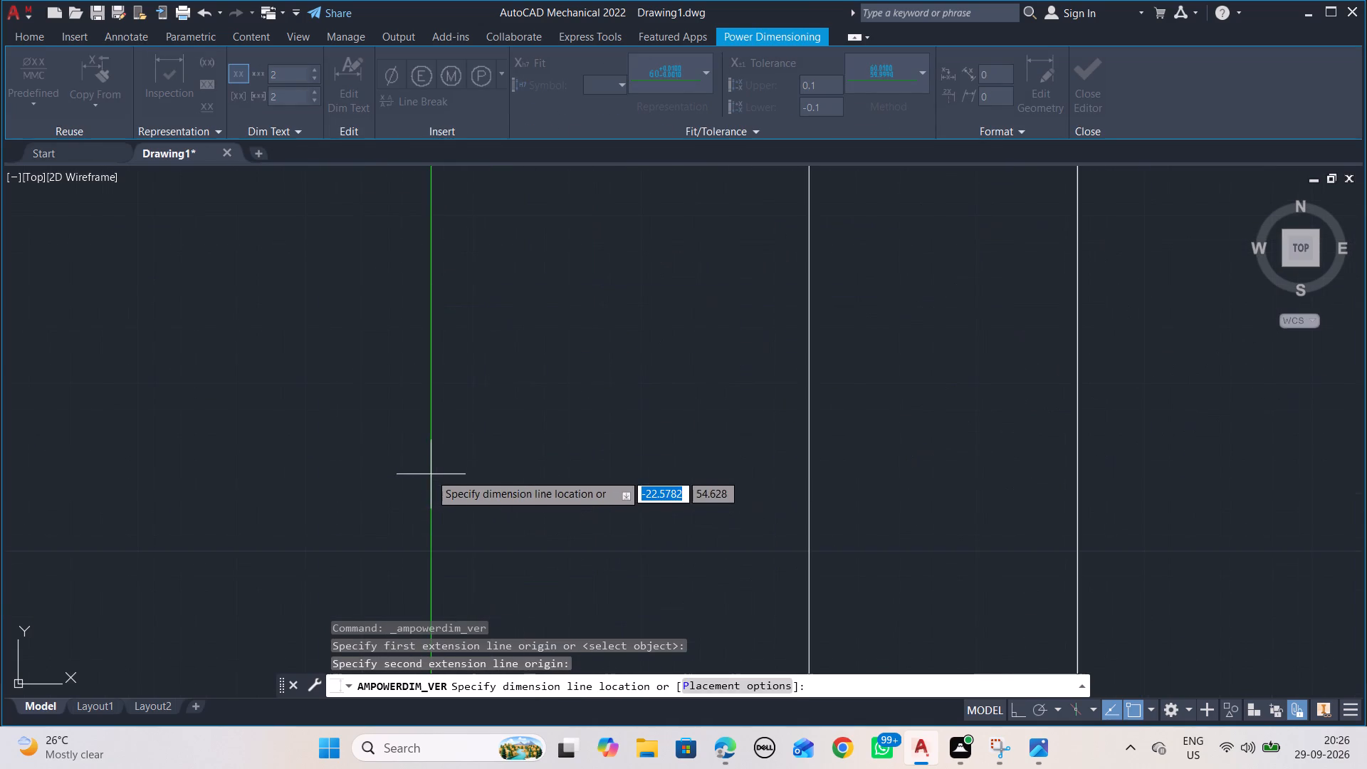
{"action": "scroll", "coordinate": [426, 431], "scroll_direction": "up", "scroll_amount": 1}
{"action": "scroll", "coordinate": [431, 419], "scroll_direction": "down", "scroll_amount": 1}
{"action": "scroll", "coordinate": [472, 372], "scroll_direction": "down", "scroll_amount": 3}
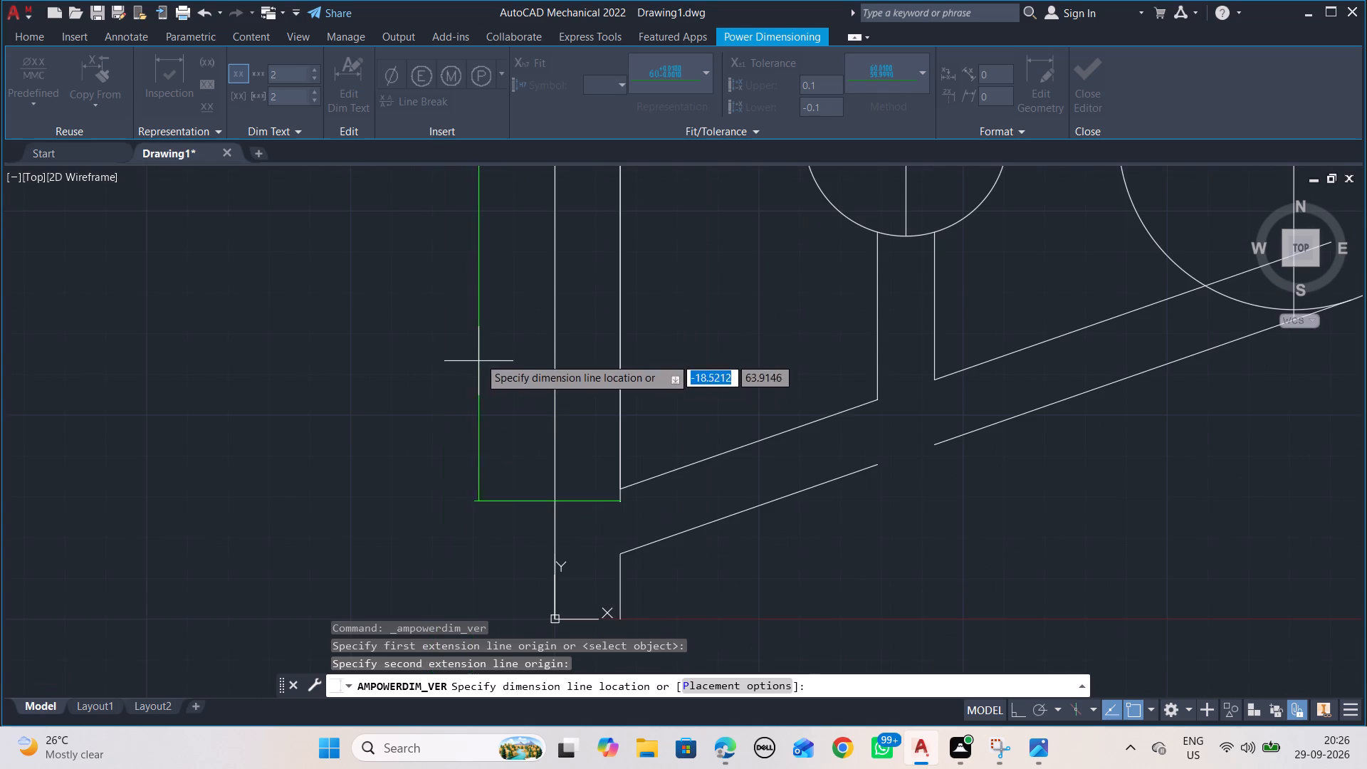
{"action": "left_click", "coordinate": [479, 357]}
{"action": "scroll", "coordinate": [402, 368], "scroll_direction": "up", "scroll_amount": 1}
{"action": "left_click", "coordinate": [400, 368]}
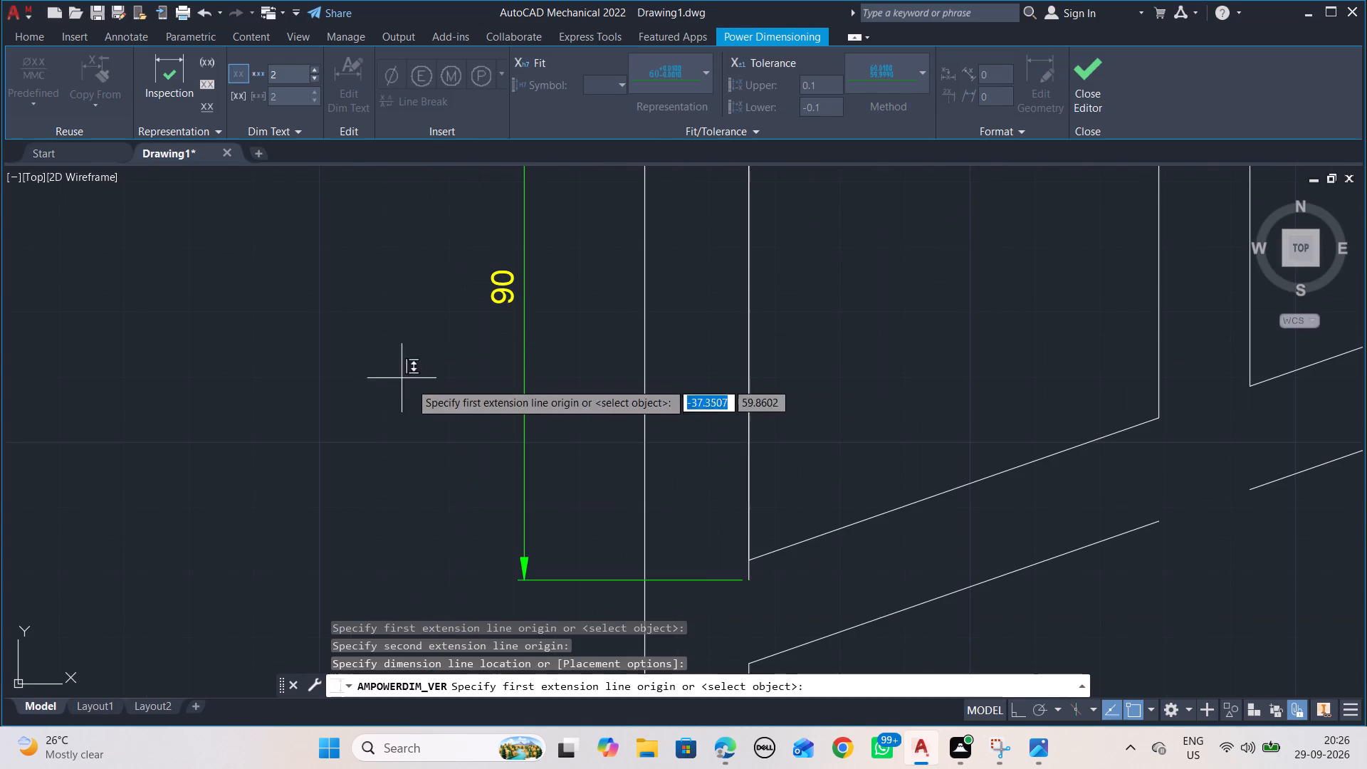
{"action": "scroll", "coordinate": [488, 387], "scroll_direction": "down", "scroll_amount": 2}
{"action": "key", "text": "Escape"}
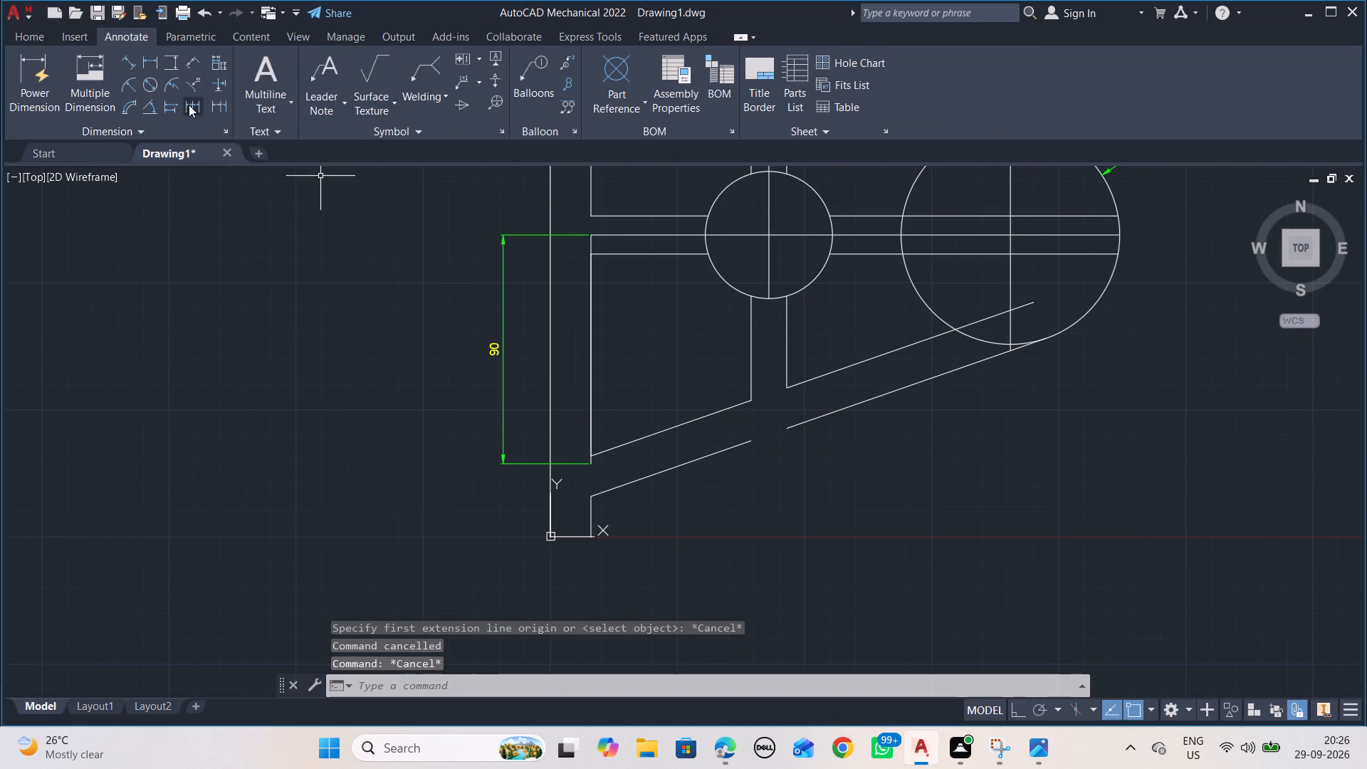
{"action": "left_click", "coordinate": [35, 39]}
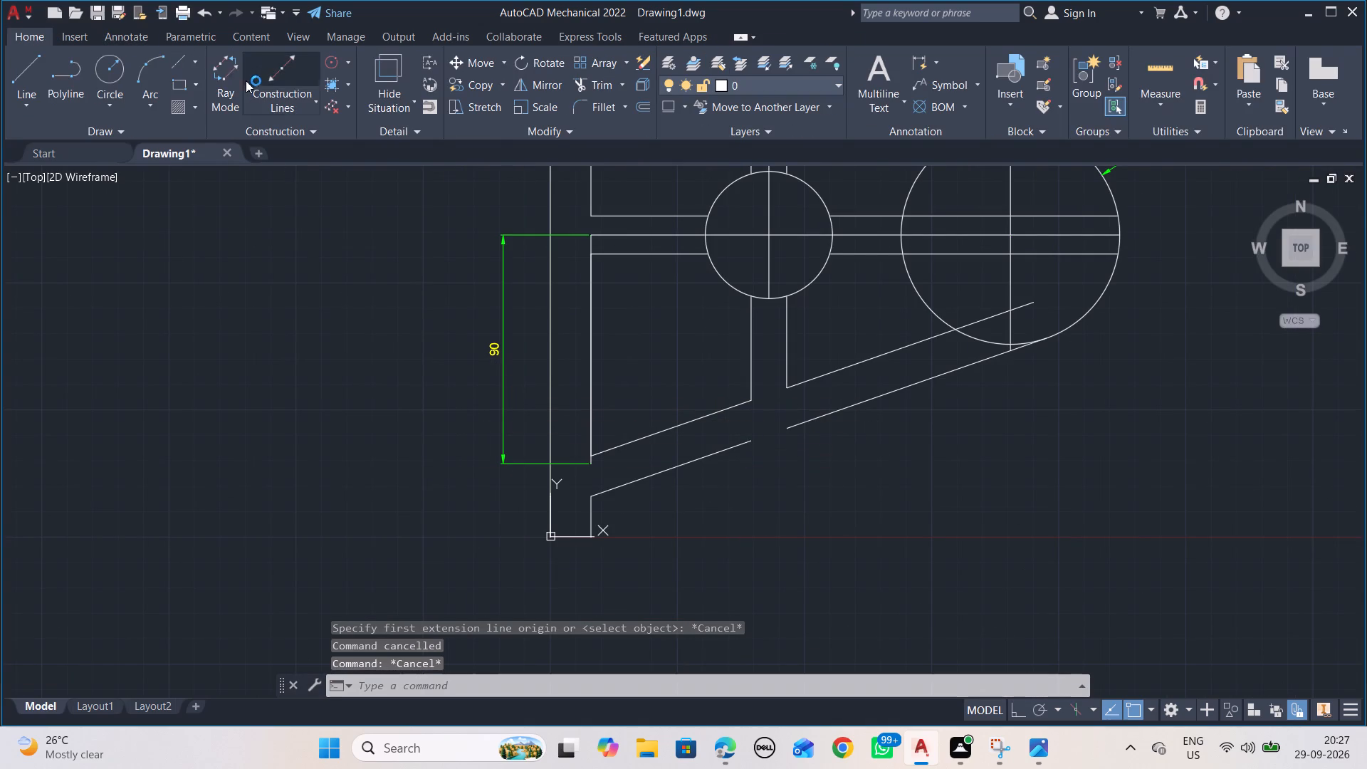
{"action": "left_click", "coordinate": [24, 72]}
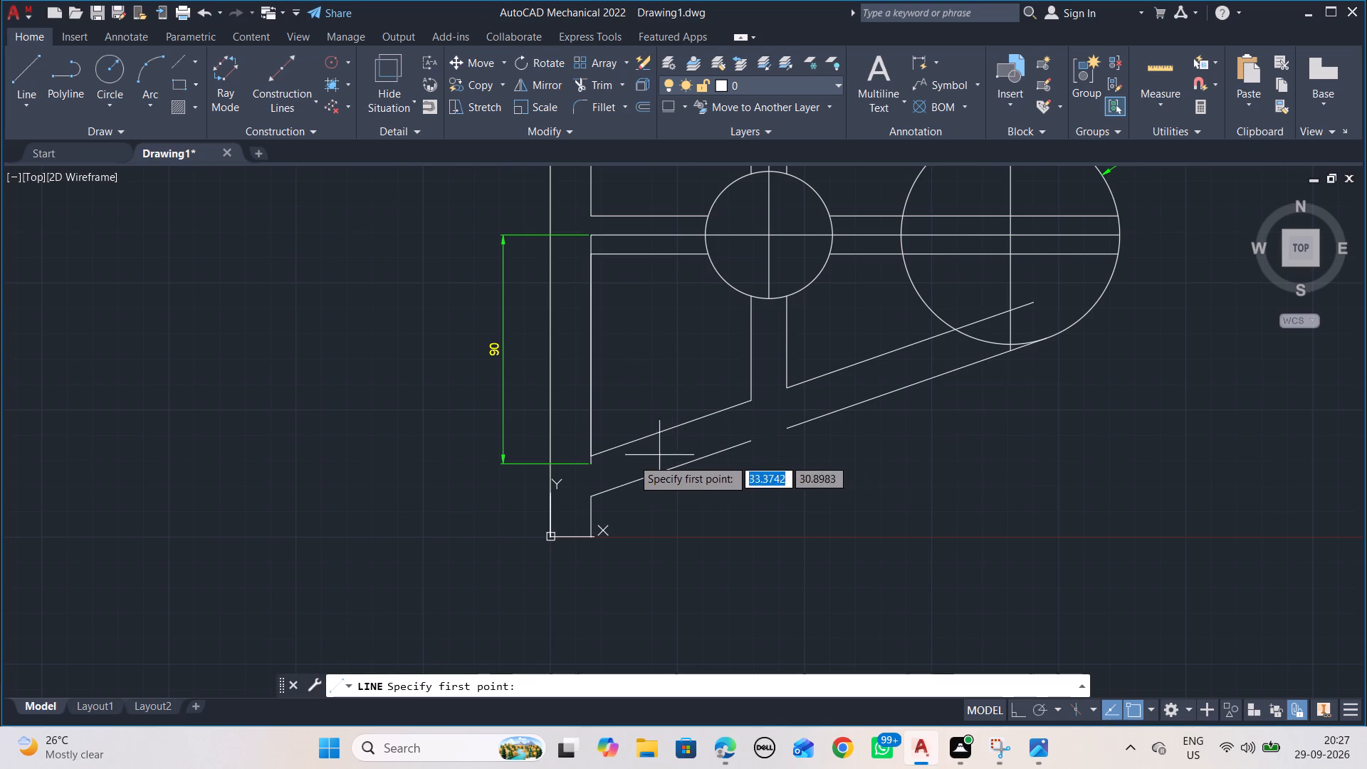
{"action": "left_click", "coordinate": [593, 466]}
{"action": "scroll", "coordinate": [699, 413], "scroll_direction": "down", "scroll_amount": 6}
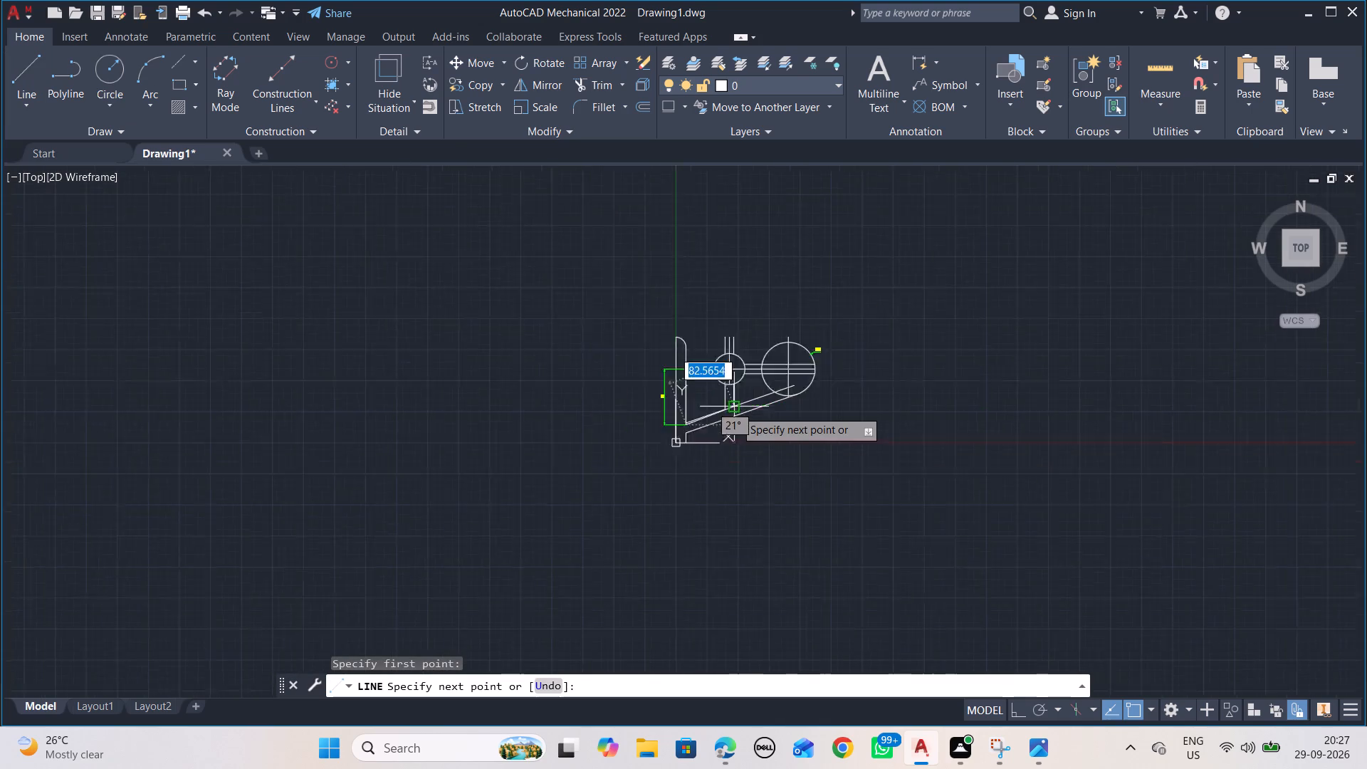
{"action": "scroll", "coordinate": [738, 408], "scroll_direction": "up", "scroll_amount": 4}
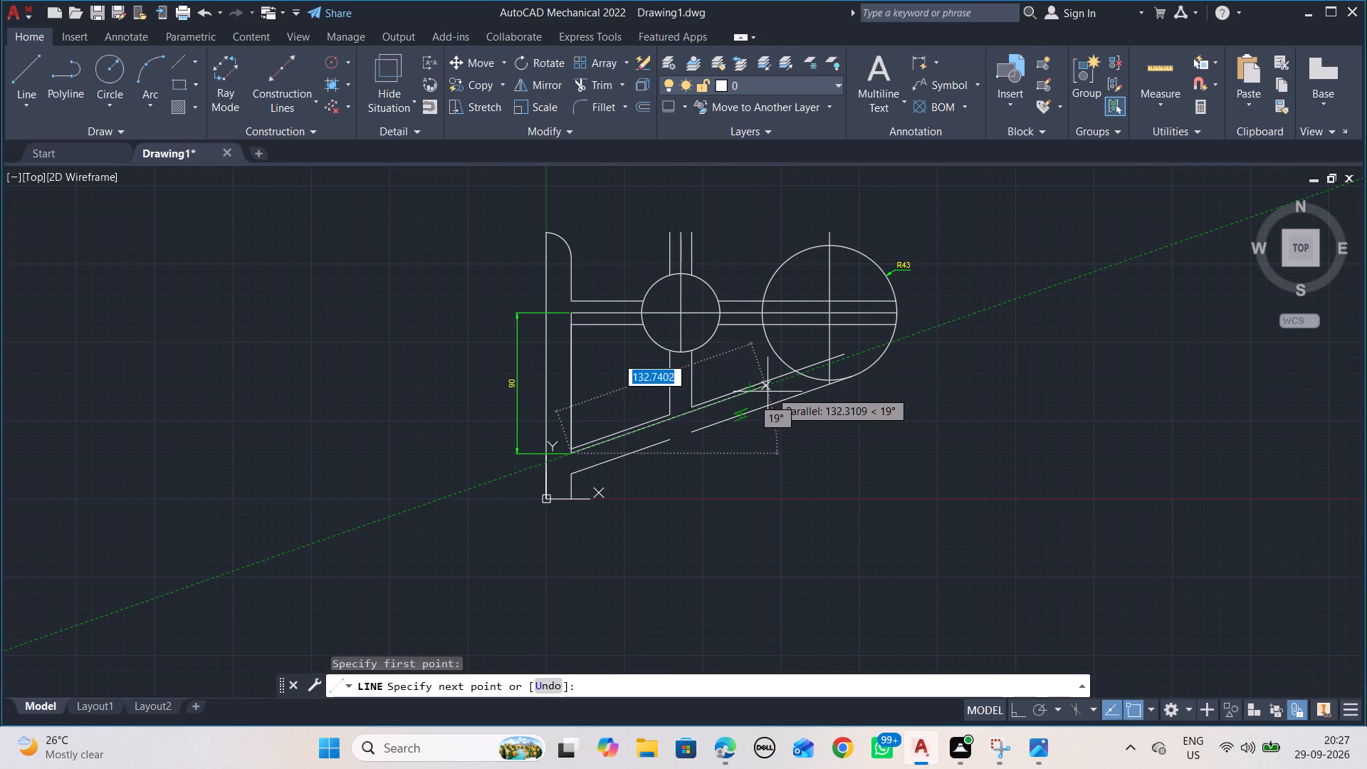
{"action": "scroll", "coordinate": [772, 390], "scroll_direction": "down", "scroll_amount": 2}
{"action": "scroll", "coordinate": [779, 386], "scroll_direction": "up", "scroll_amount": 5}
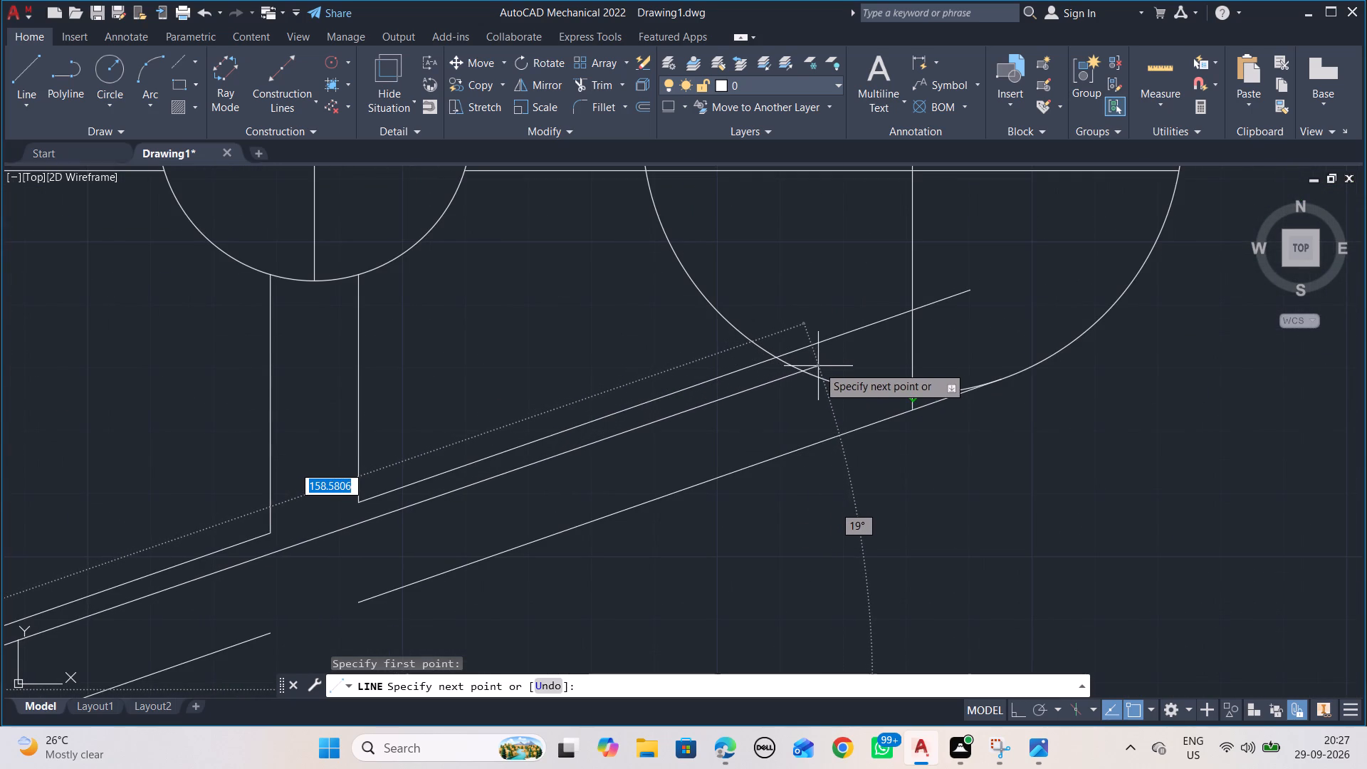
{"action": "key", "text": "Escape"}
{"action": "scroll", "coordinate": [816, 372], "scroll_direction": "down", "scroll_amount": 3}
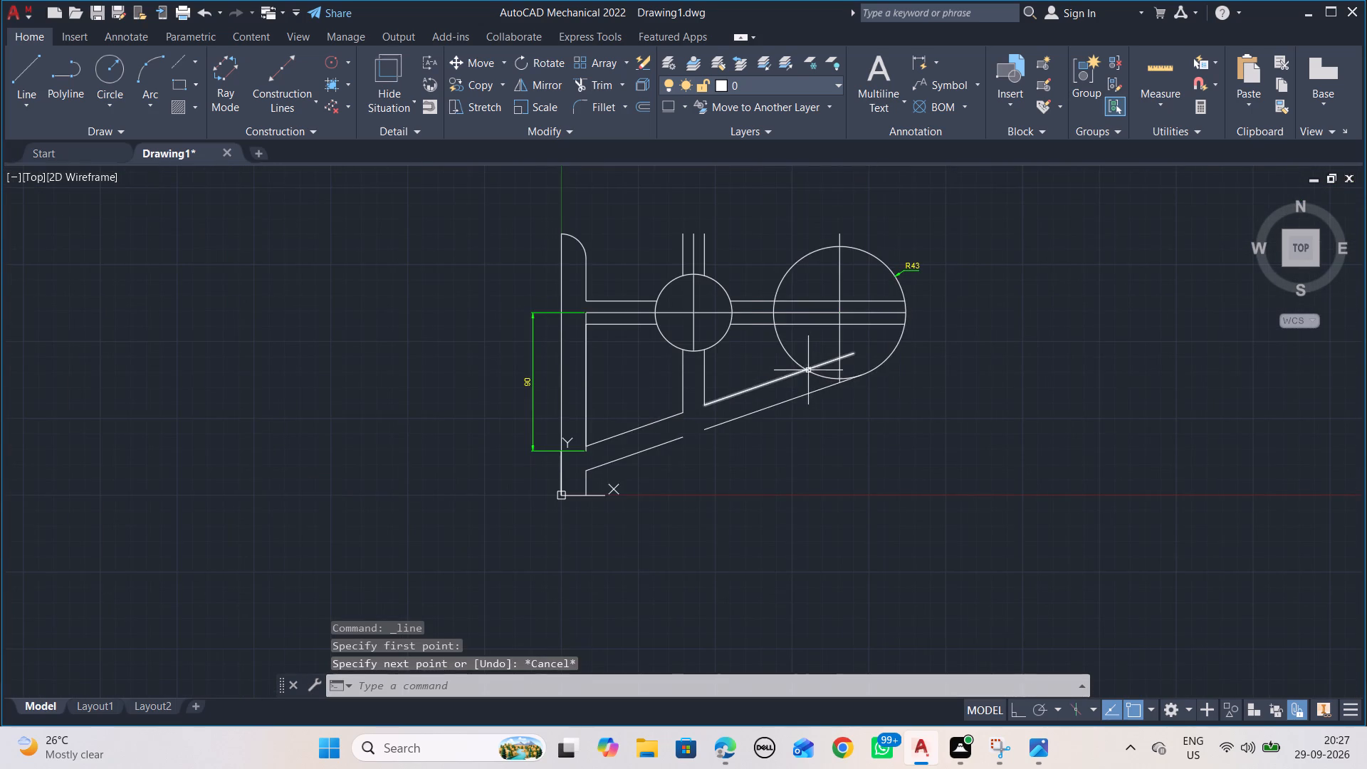
Examine the flange dimensioning in the drawing and compare it with the reference drawing.
{"action": "scroll", "coordinate": [521, 360], "scroll_direction": "up", "scroll_amount": 4}
{"action": "scroll", "coordinate": [571, 336], "scroll_direction": "down", "scroll_amount": 2}
{"action": "middle_click_drag", "start_coordinate": [593, 360], "coordinate": [558, 354]}
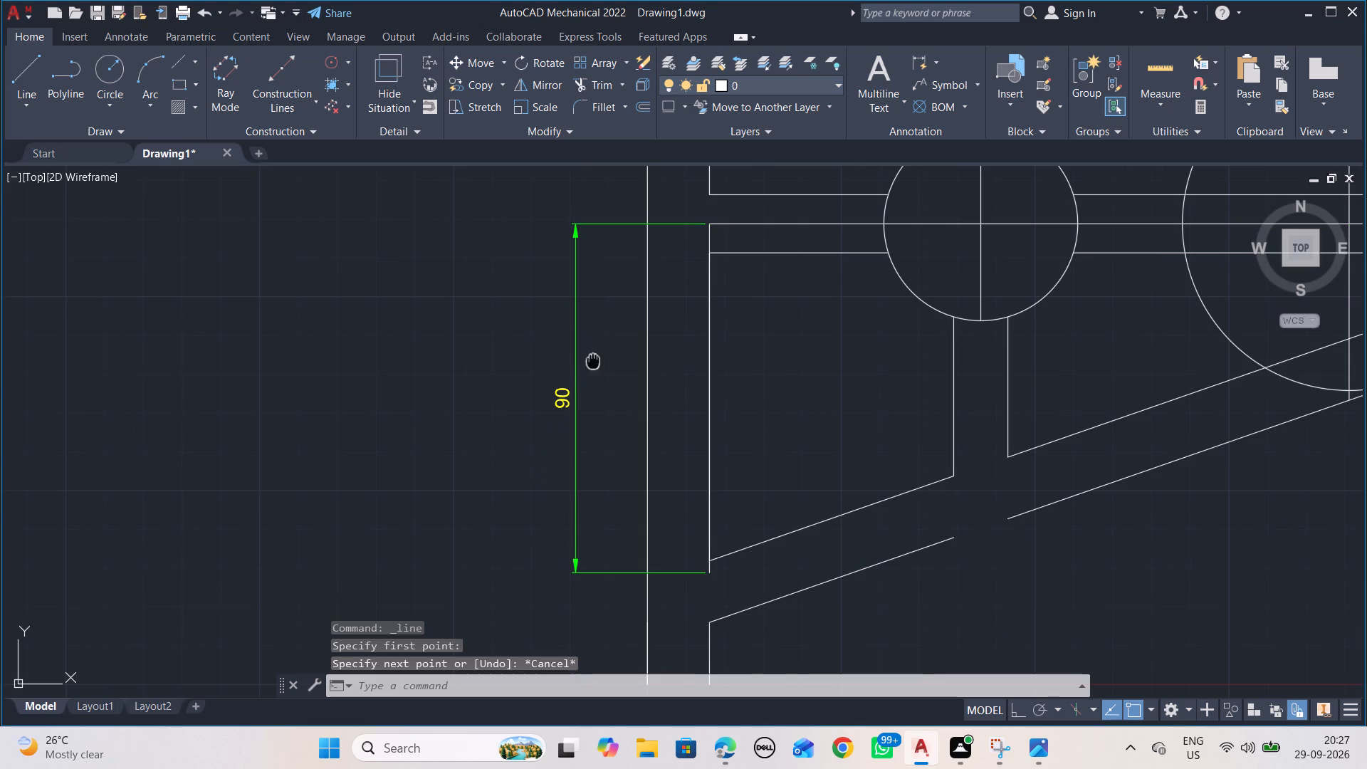
{"action": "middle_click_drag", "start_coordinate": [558, 354], "coordinate": [394, 446]}
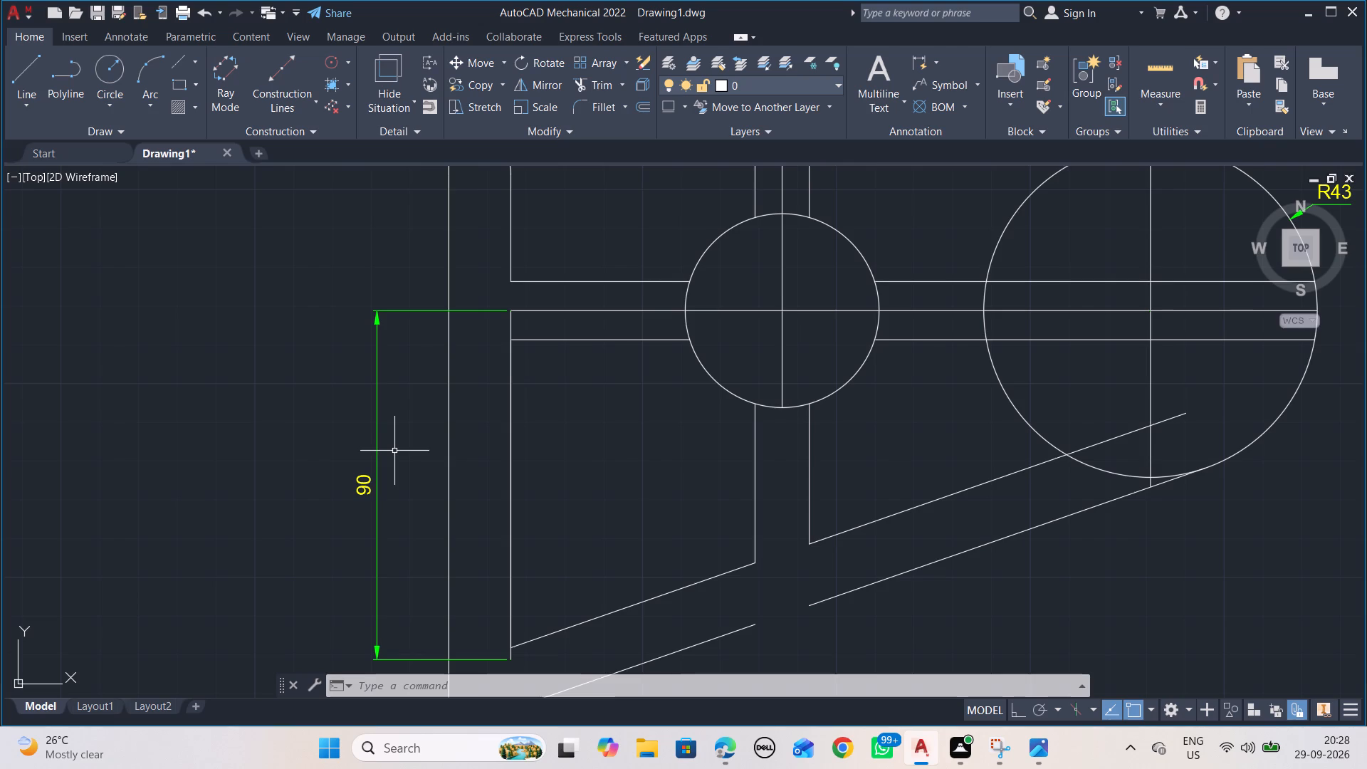
{"action": "key", "text": "alt+Tab"}
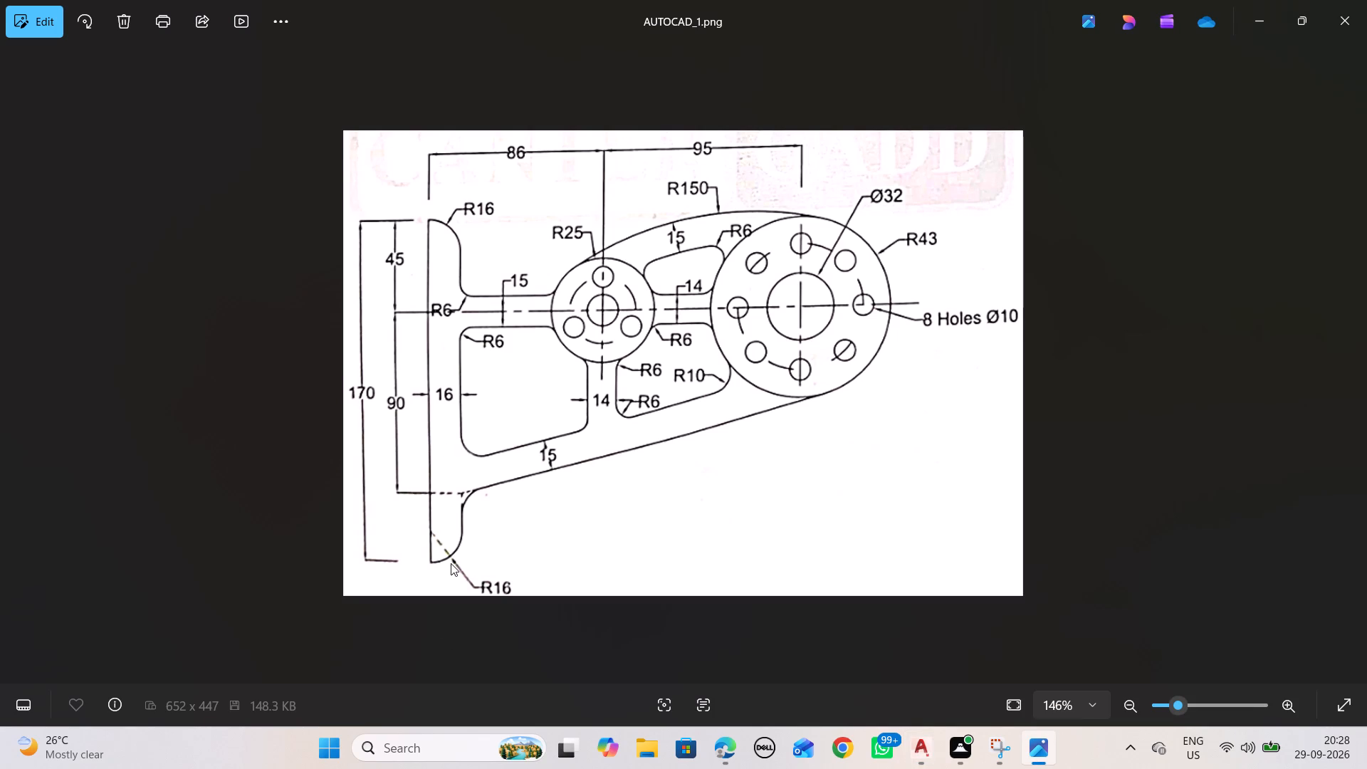
{"action": "key", "text": "alt+Tab"}
{"action": "key", "text": "Escape"}
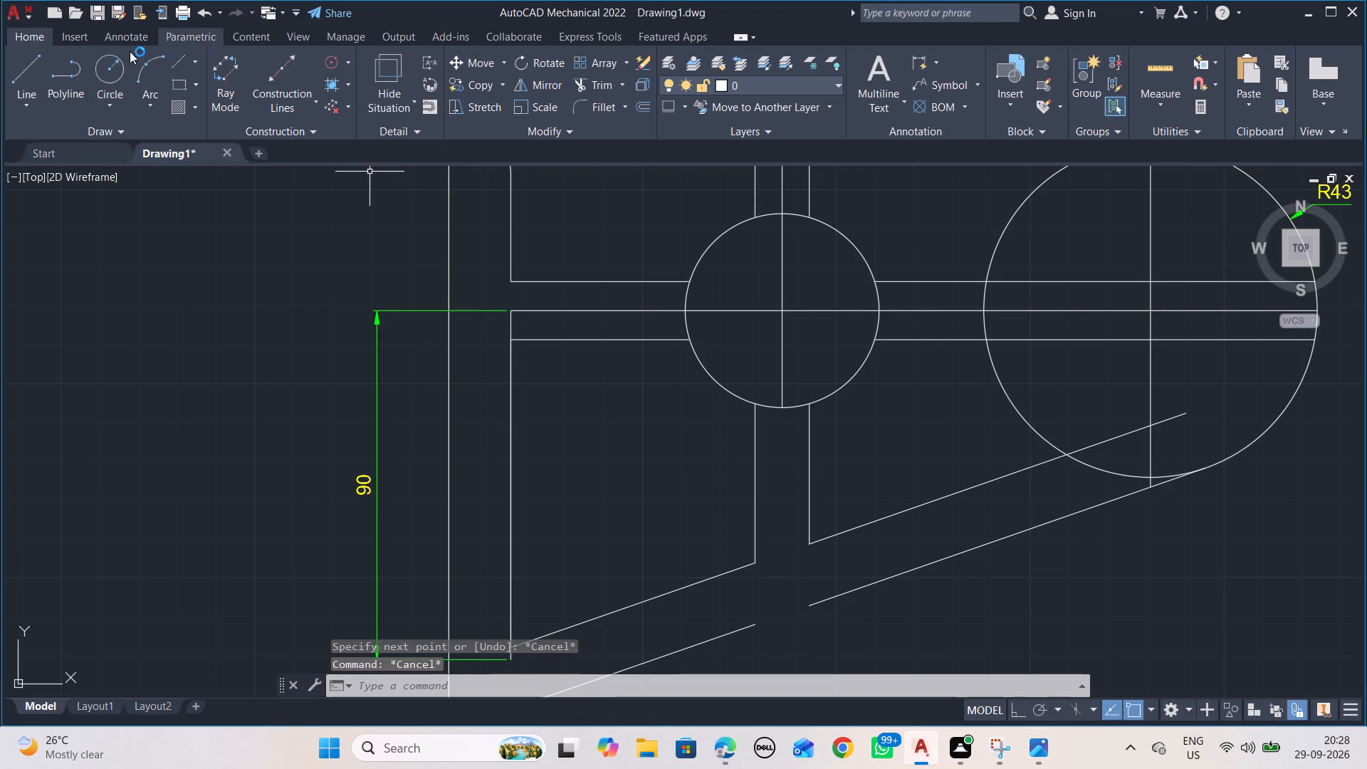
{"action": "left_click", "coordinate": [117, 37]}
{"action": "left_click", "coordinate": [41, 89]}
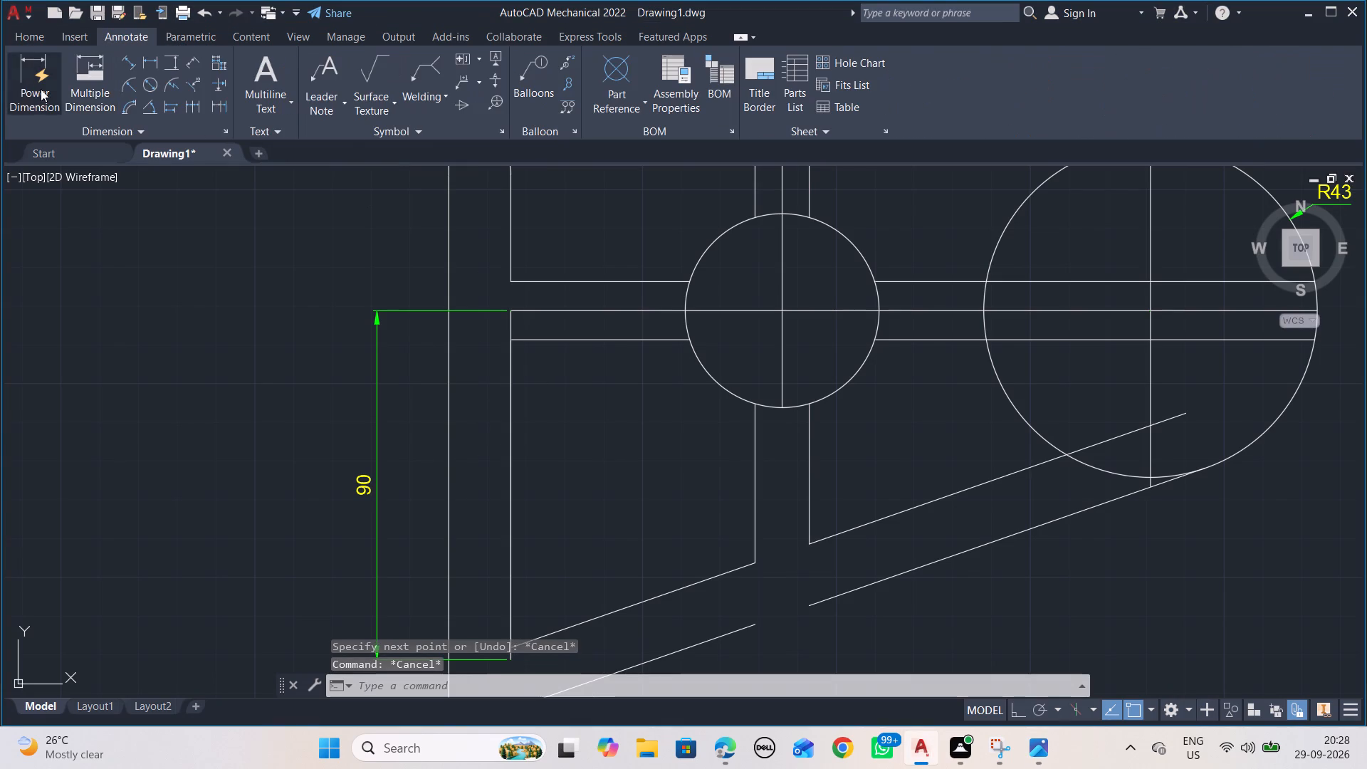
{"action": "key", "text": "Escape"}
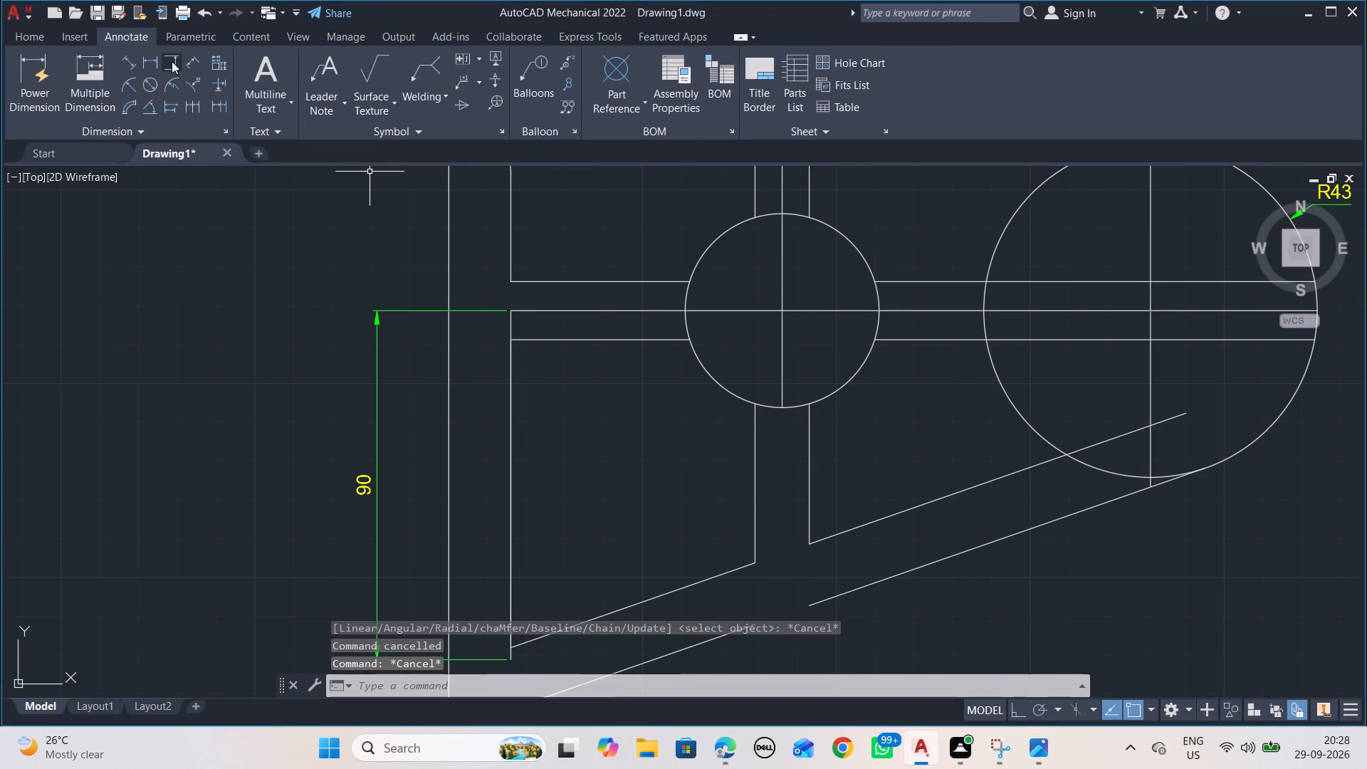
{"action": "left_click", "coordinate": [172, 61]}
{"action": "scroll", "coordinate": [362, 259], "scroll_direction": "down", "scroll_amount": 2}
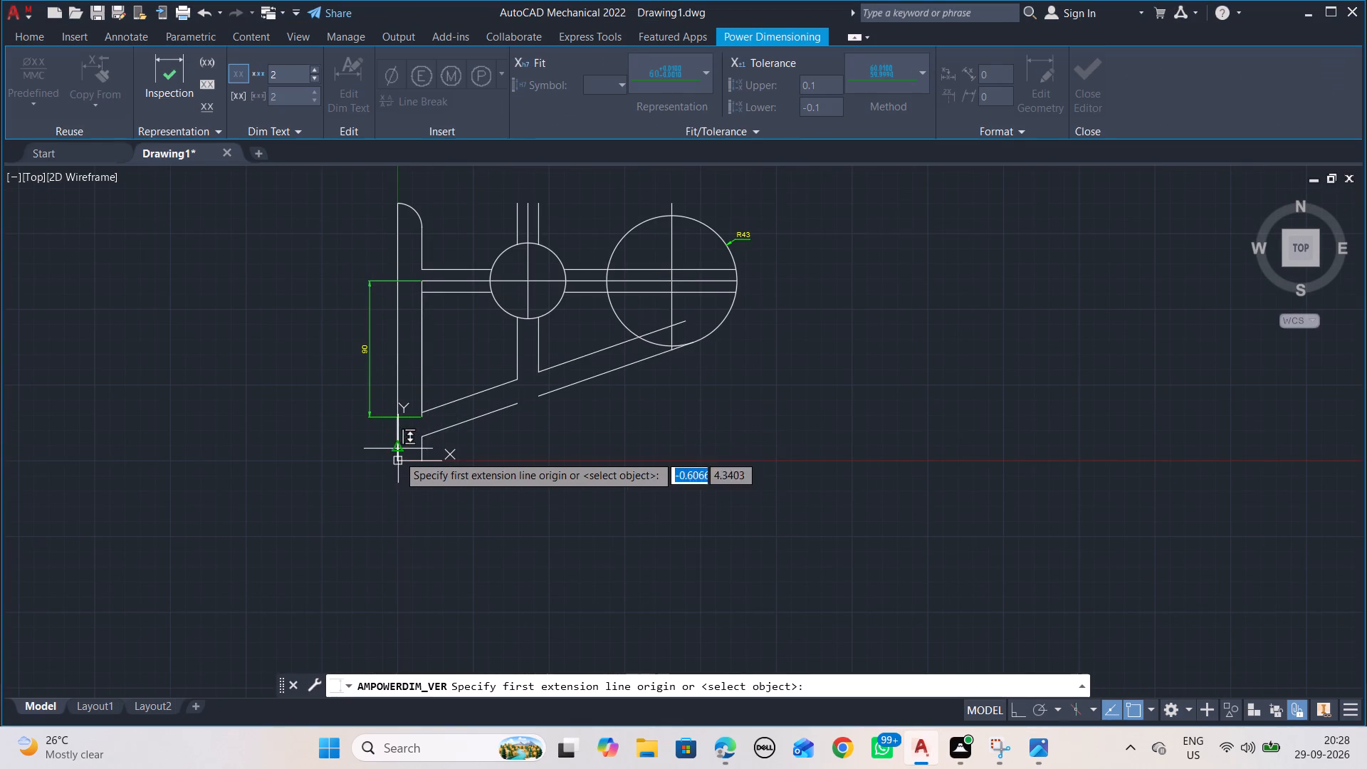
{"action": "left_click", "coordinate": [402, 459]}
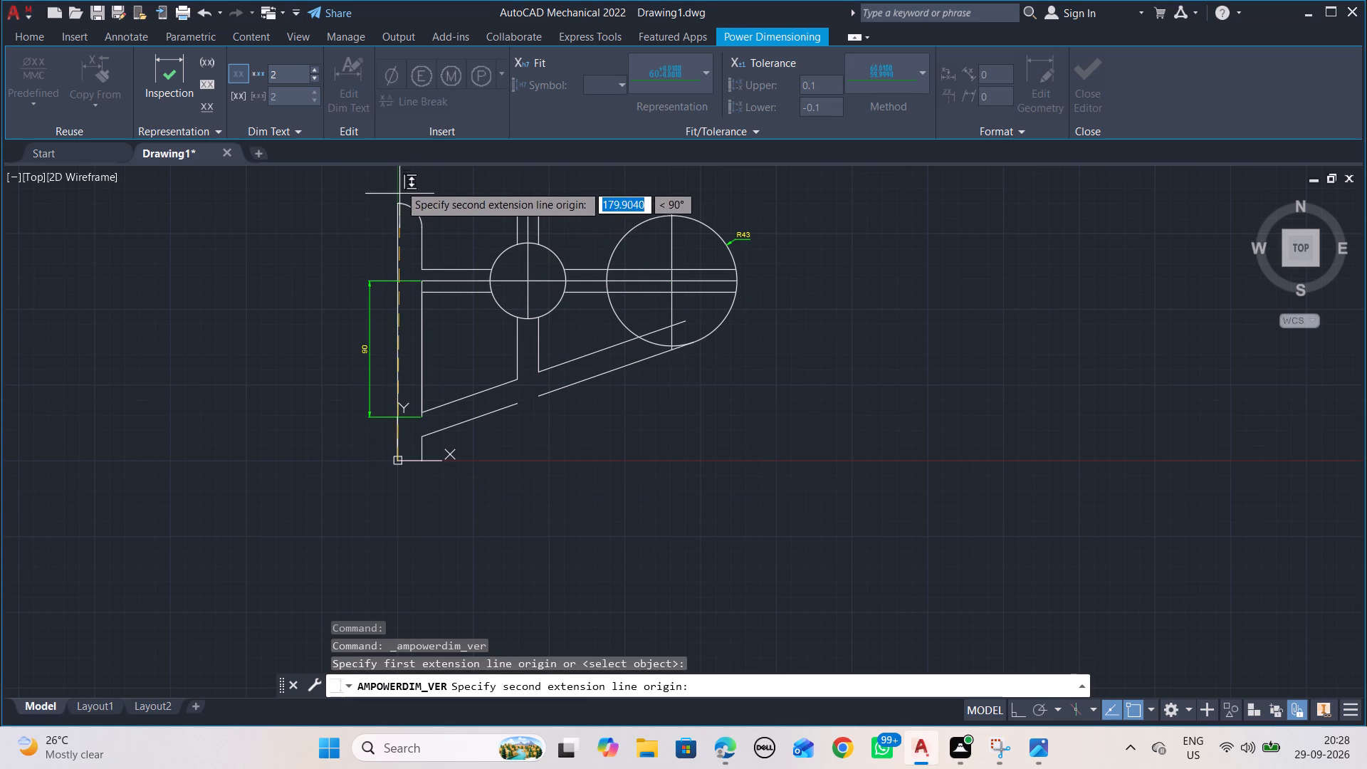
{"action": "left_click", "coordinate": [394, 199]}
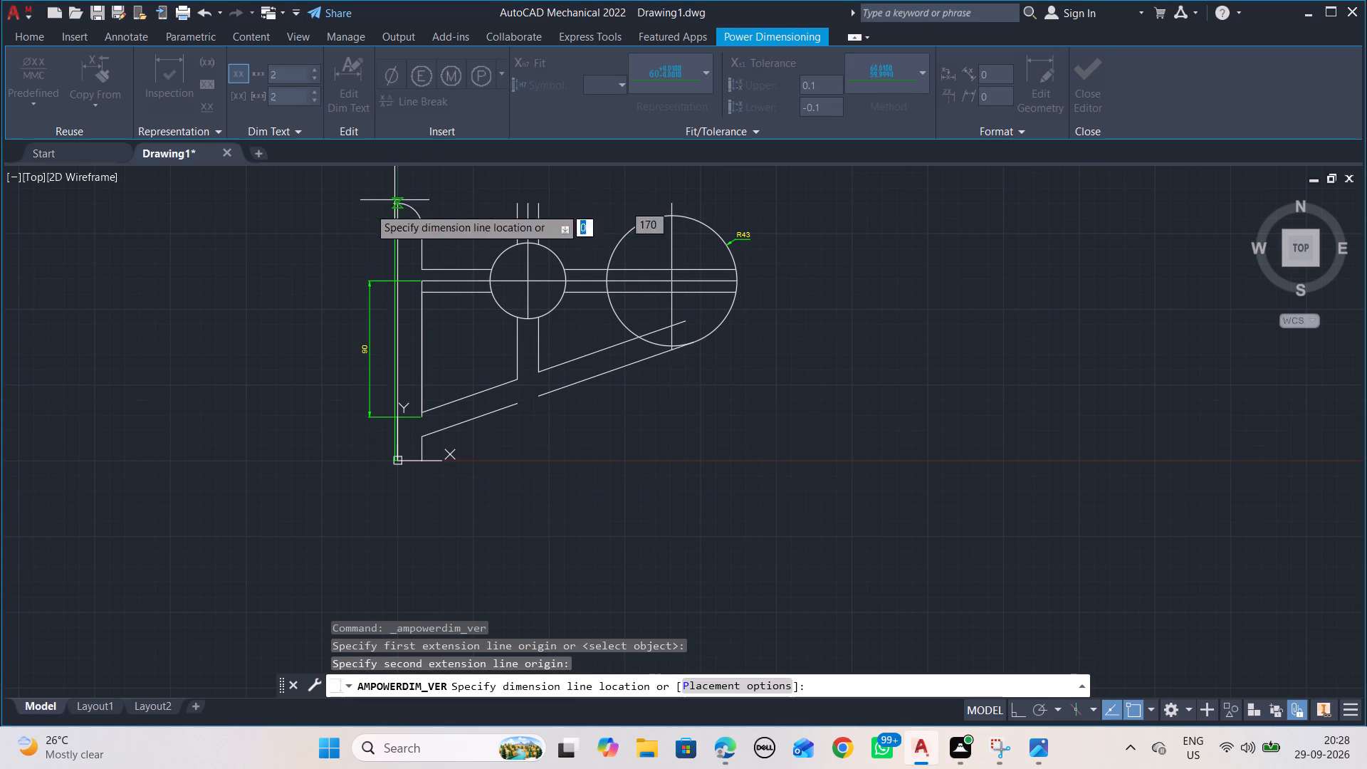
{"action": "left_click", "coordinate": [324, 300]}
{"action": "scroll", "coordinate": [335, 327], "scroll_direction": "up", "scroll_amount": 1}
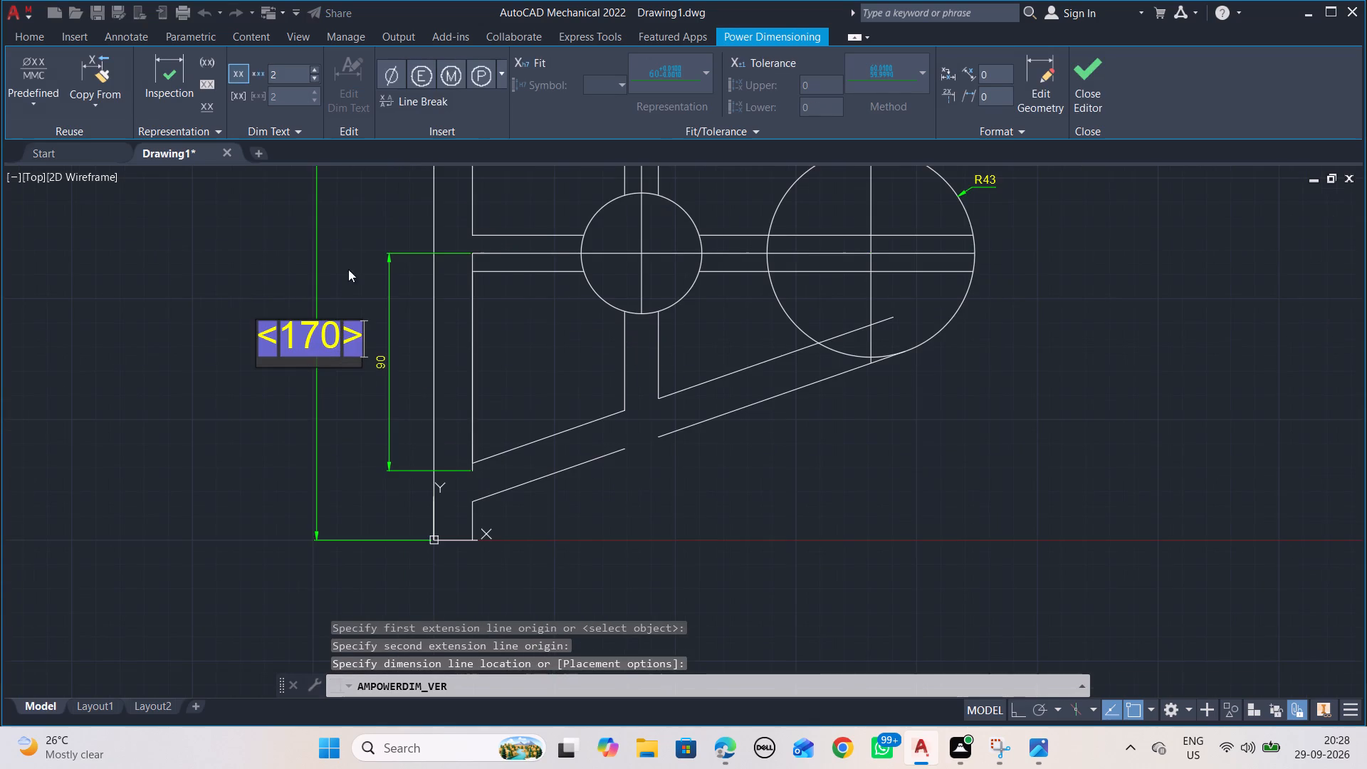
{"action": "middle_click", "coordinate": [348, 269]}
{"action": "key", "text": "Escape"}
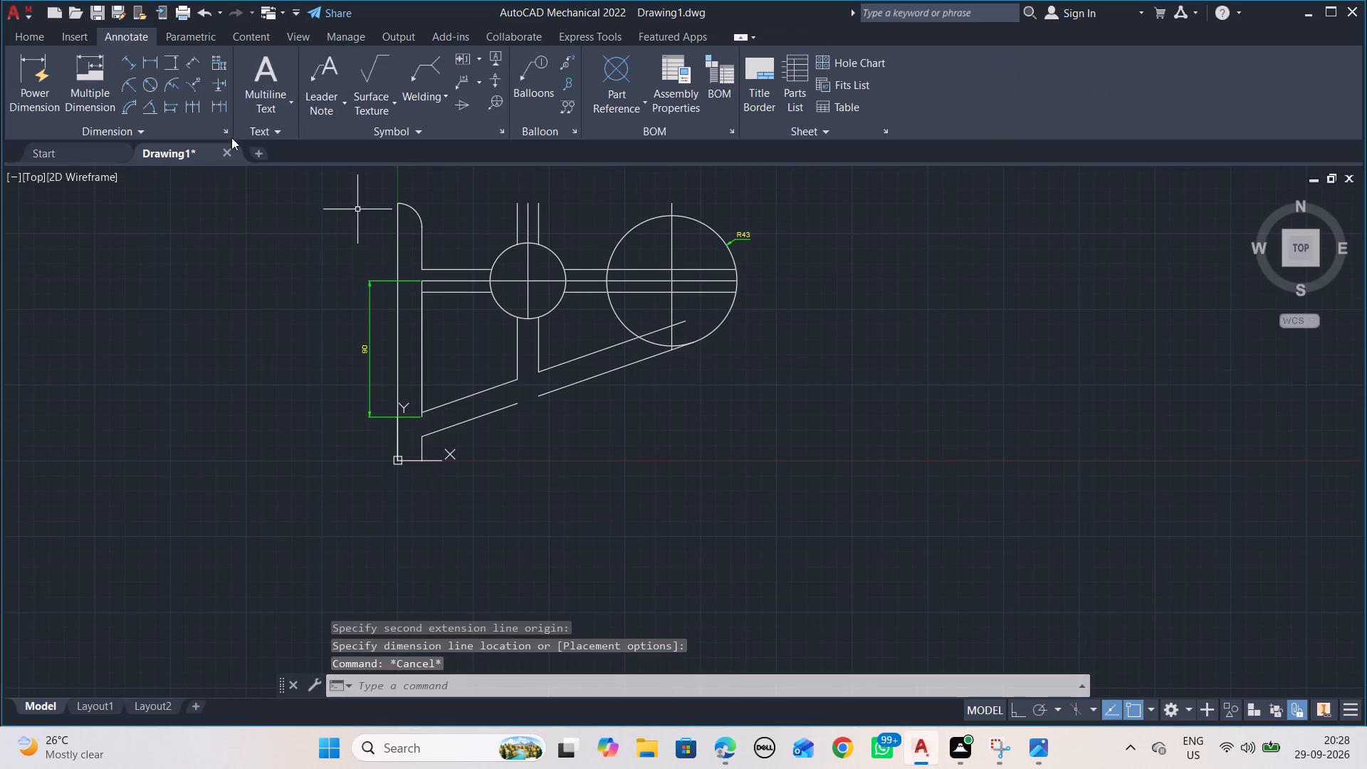
Add an overall vertical dimension between the lower and upper ends of the flange's outer edge, placed outside the 90 dimension.
{"action": "left_click", "coordinate": [173, 65]}
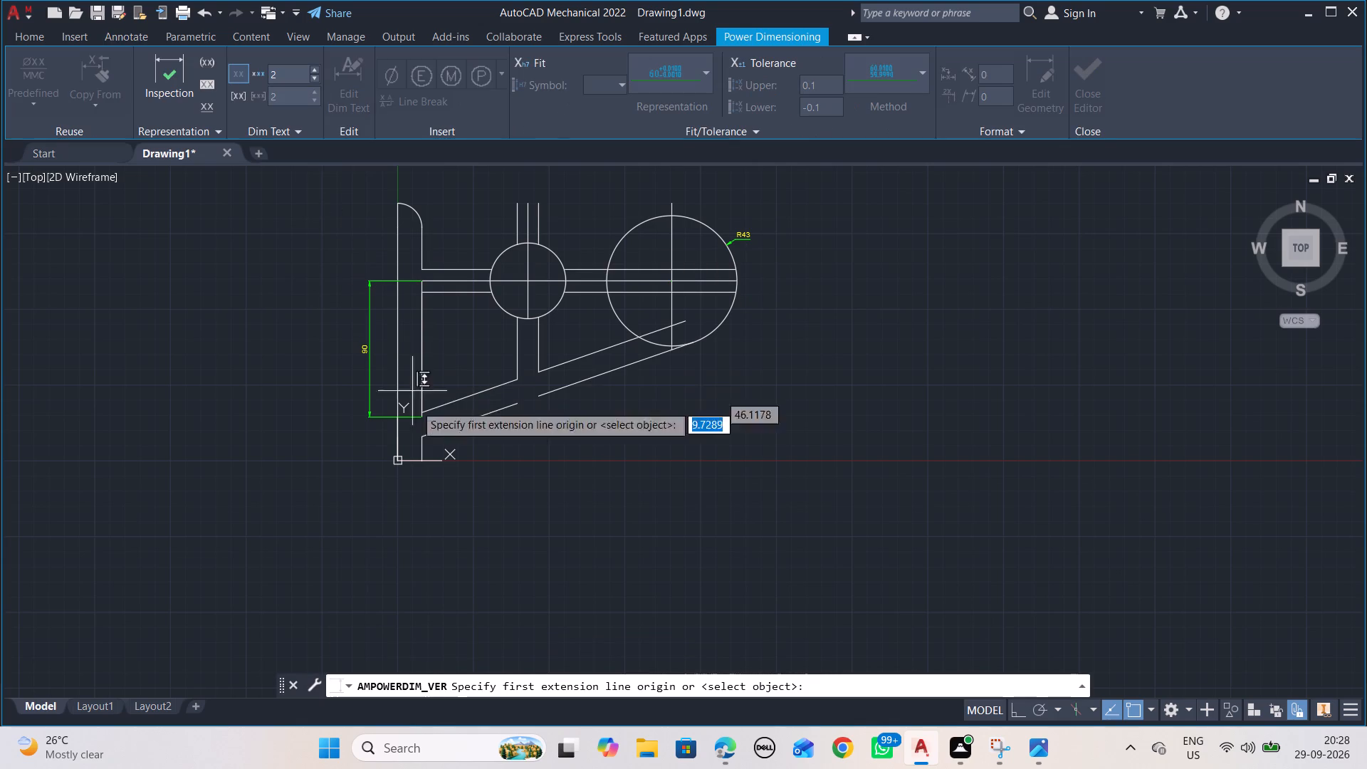
{"action": "left_click", "coordinate": [398, 459]}
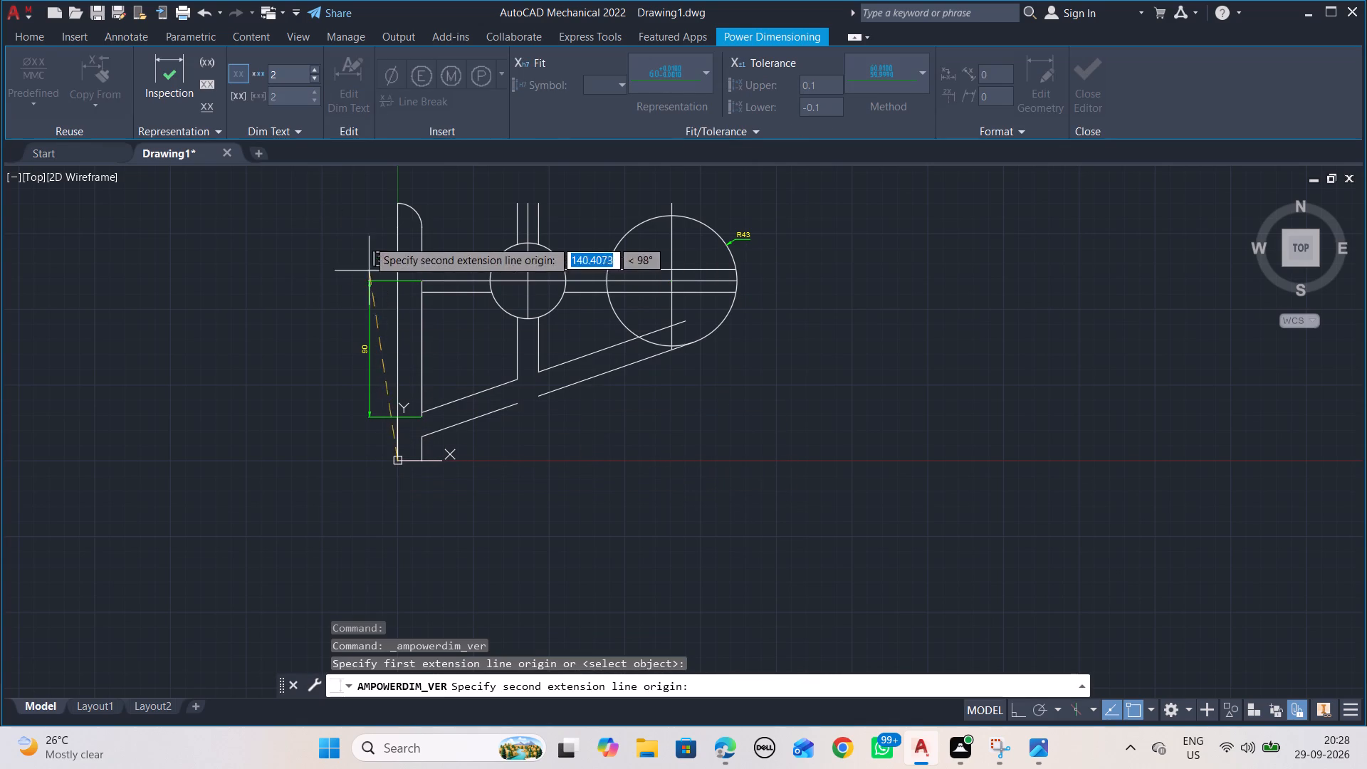
{"action": "left_click", "coordinate": [401, 204]}
{"action": "left_click", "coordinate": [347, 320]}
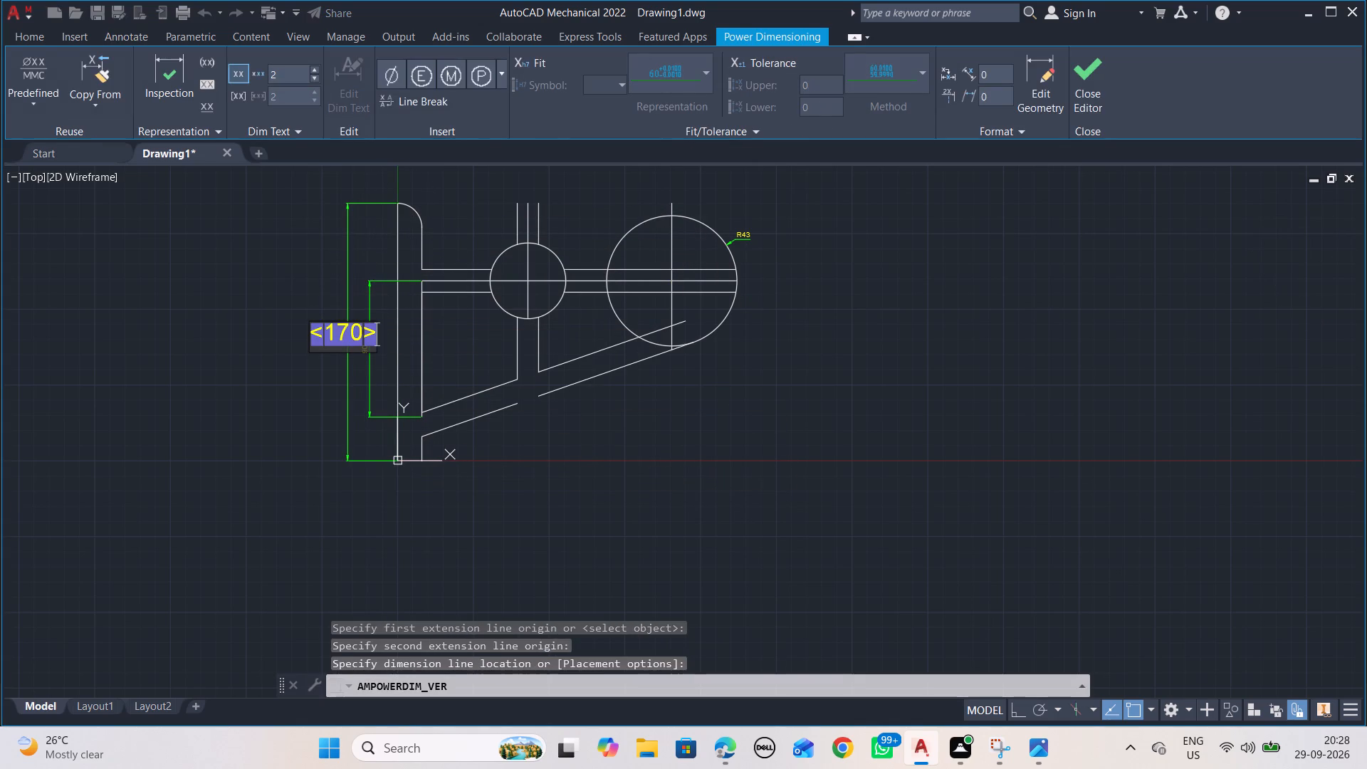
{"action": "left_click", "coordinate": [335, 315]}
{"action": "middle_click", "coordinate": [332, 335]}
{"action": "key", "text": "Escape"}
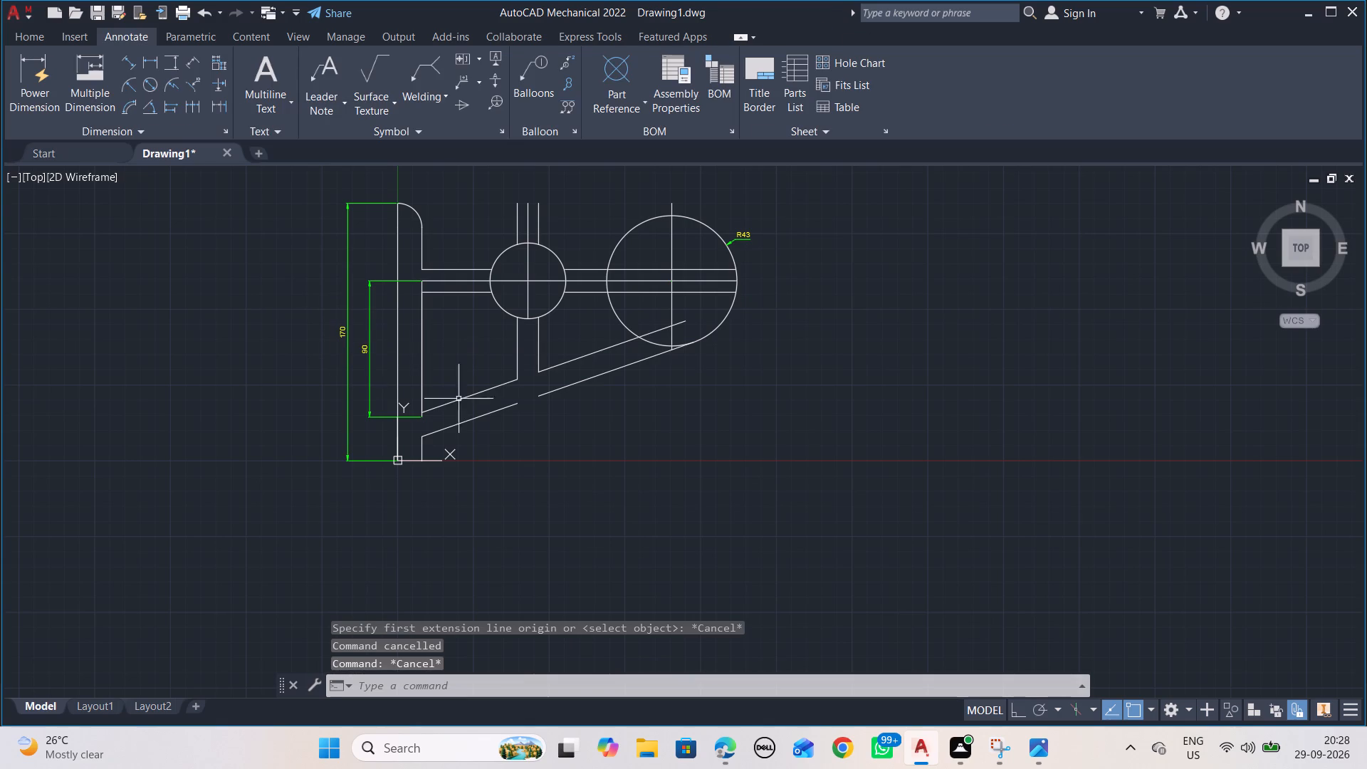
Check the reference drawing and measure the vertical distance from the flange's upper end to the horizontal centreline with a trial dimension.
{"action": "key", "text": "alt+Tab"}
{"action": "key", "text": "alt+Tab"}
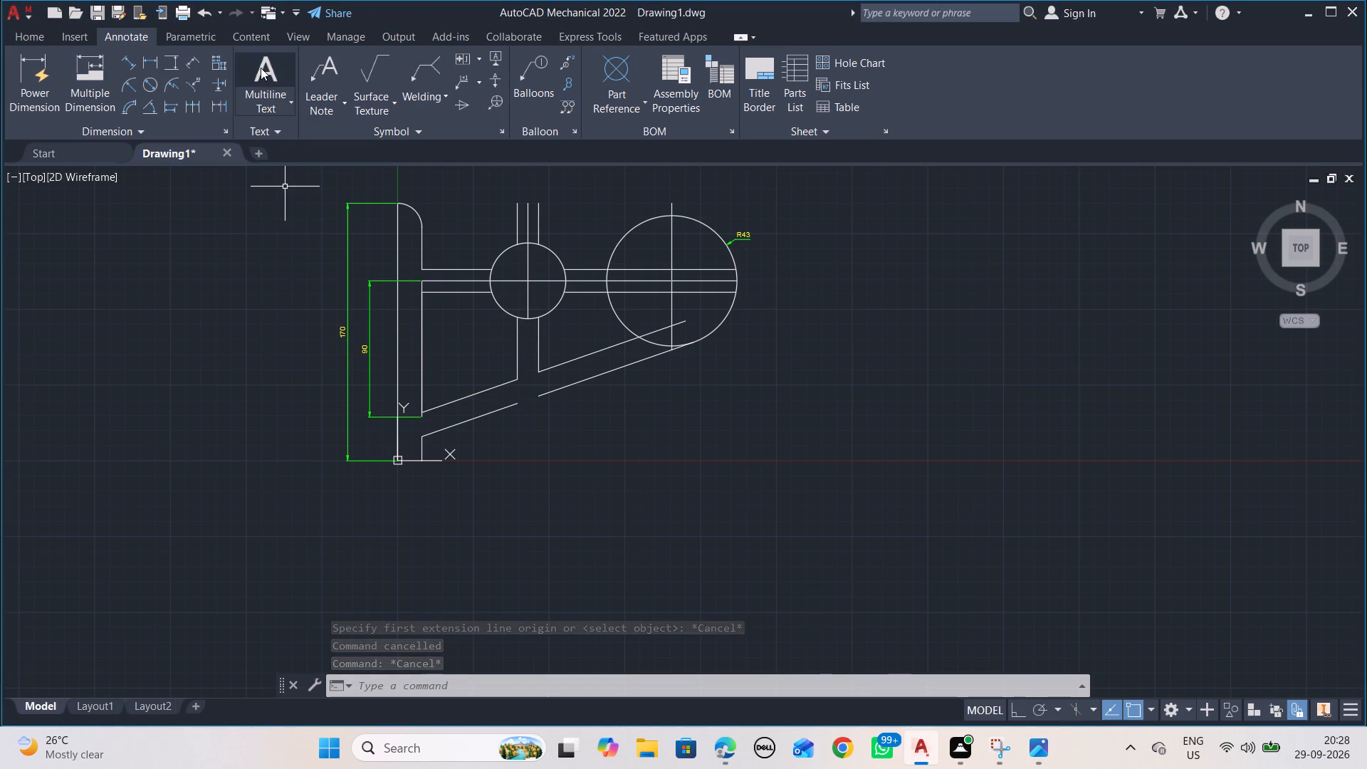
{"action": "left_click", "coordinate": [168, 66]}
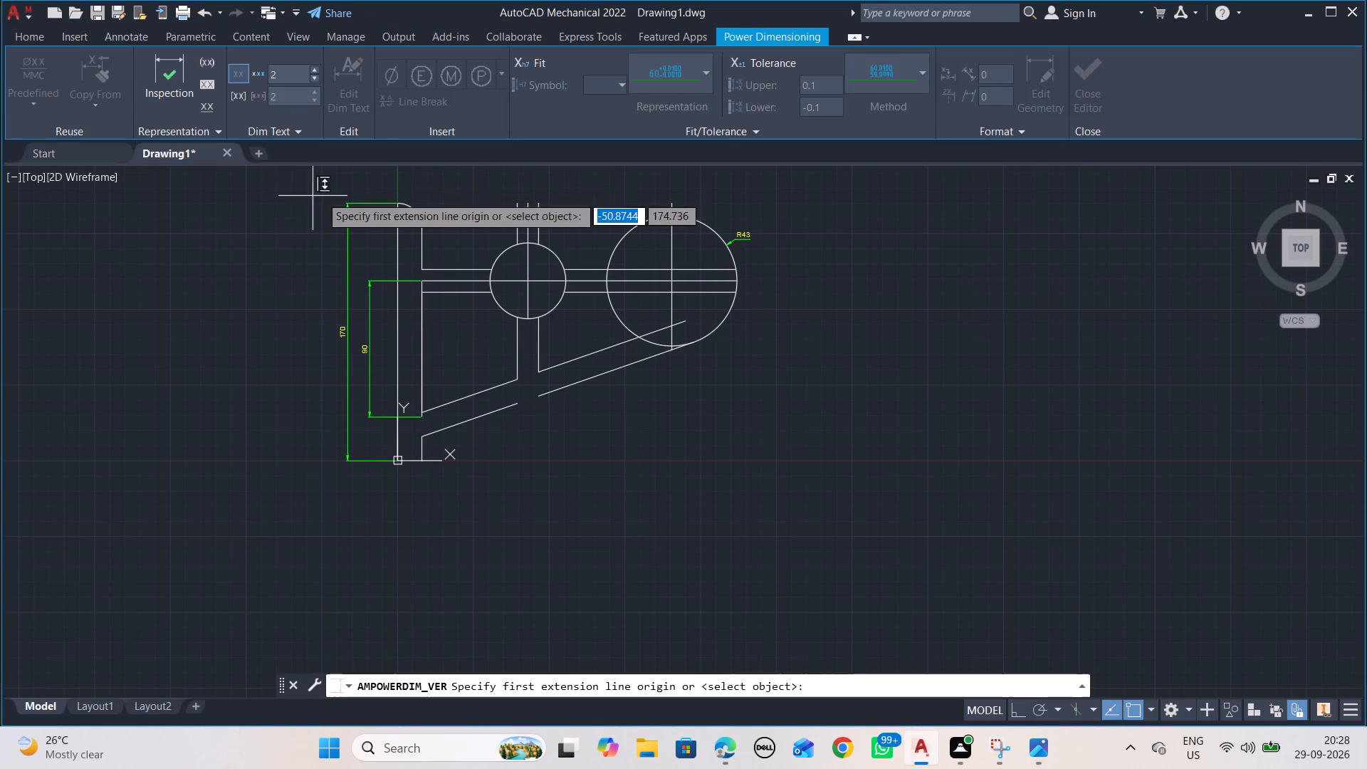
{"action": "left_click", "coordinate": [394, 206]}
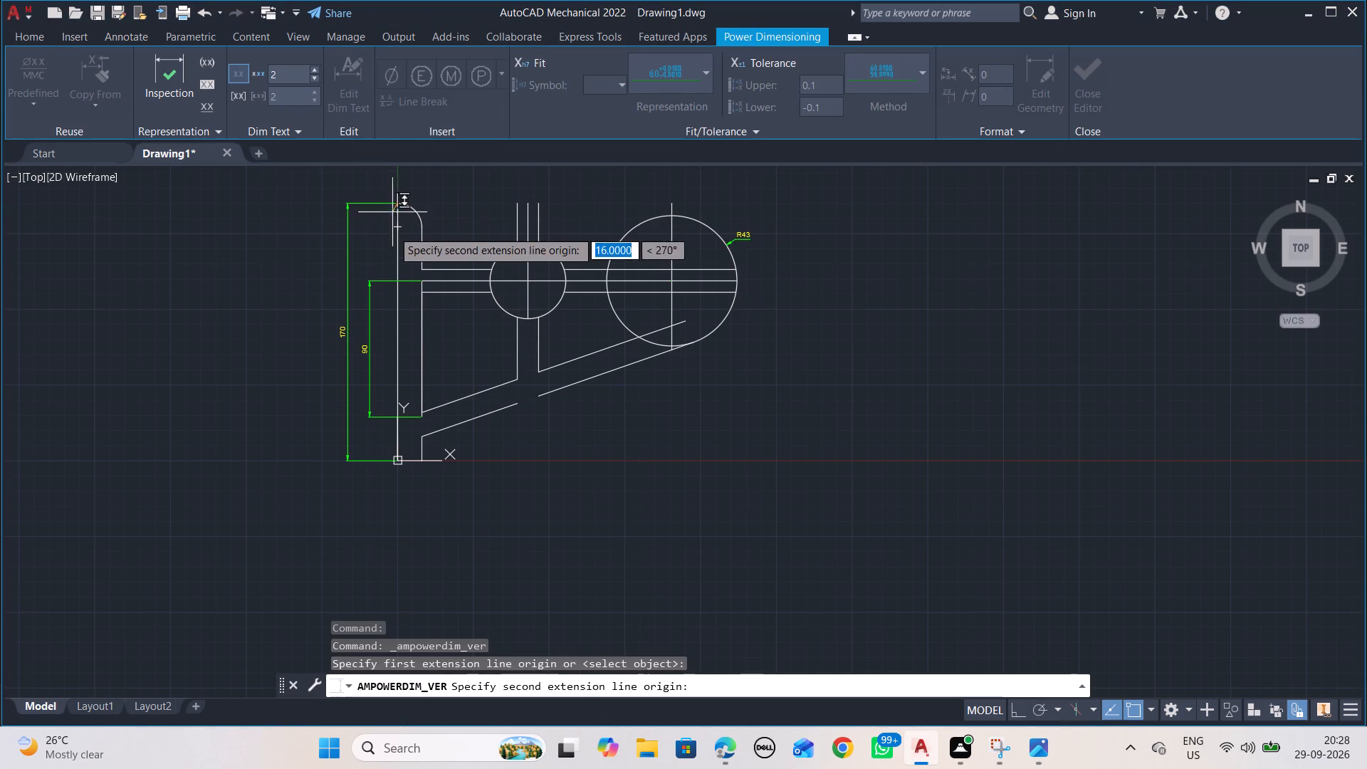
{"action": "left_click", "coordinate": [393, 283]}
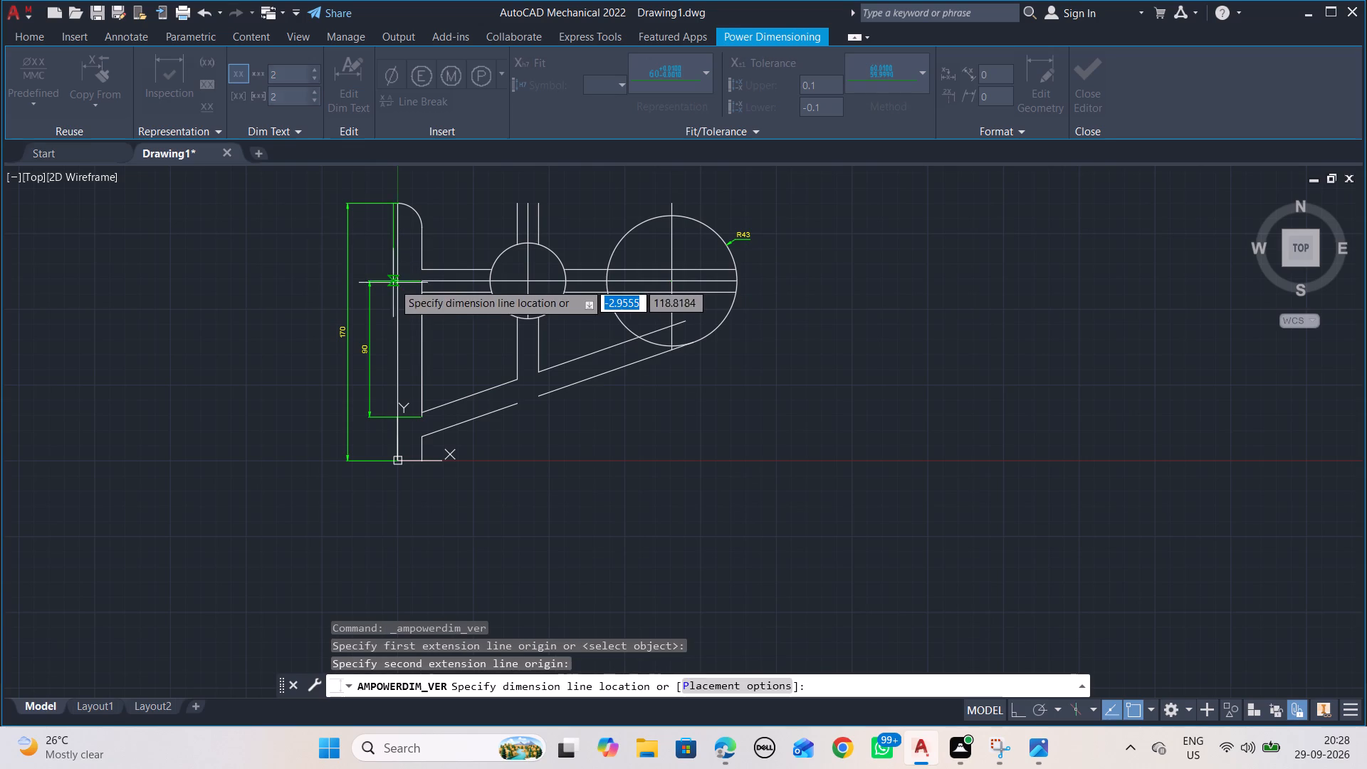
{"action": "scroll", "coordinate": [372, 263], "scroll_direction": "up", "scroll_amount": 3}
{"action": "left_click", "coordinate": [371, 253]}
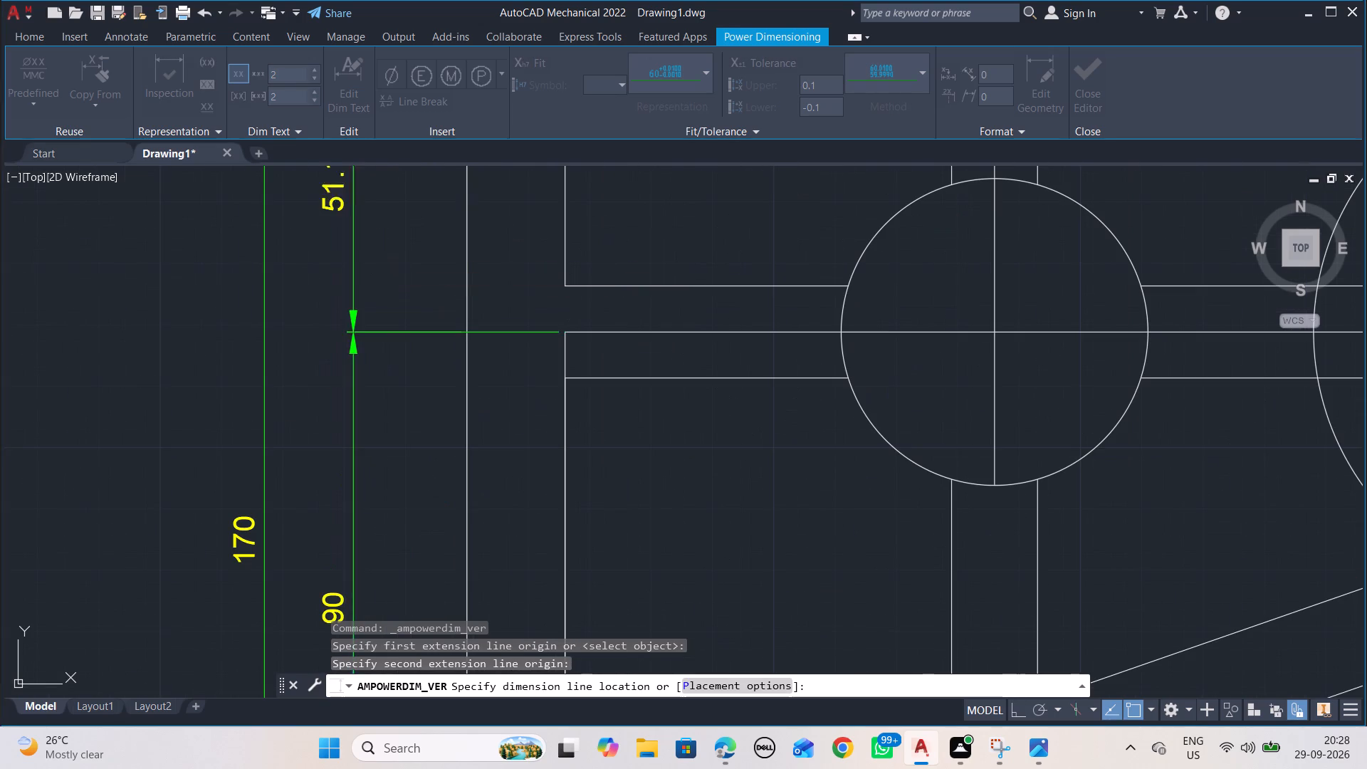
{"action": "scroll", "coordinate": [405, 330], "scroll_direction": "down", "scroll_amount": 2}
{"action": "key", "text": "Escape"}
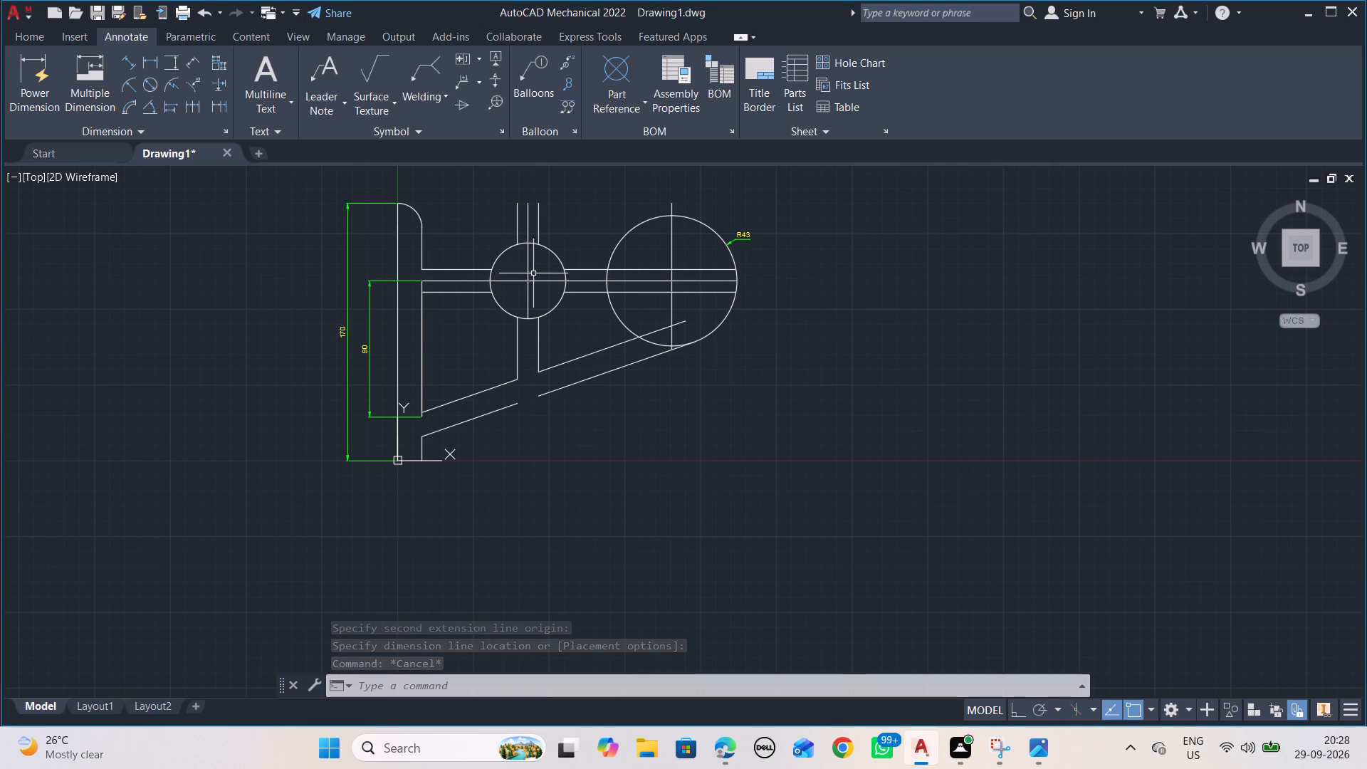
Erase all bracket geometry and dimensions except the flange's outer edge, its upper arc and the overall 170 dimension.
{"action": "left_click", "coordinate": [810, 449]}
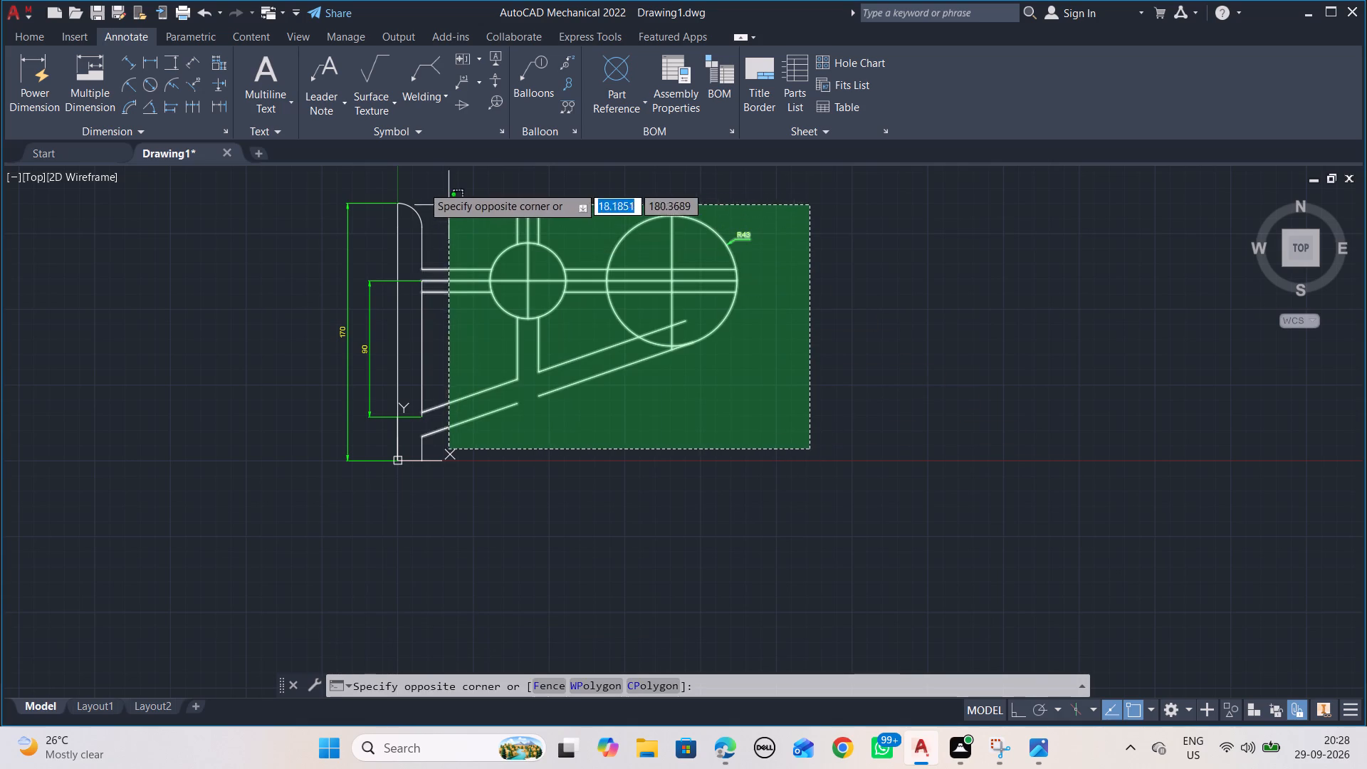
{"action": "left_click", "coordinate": [442, 173]}
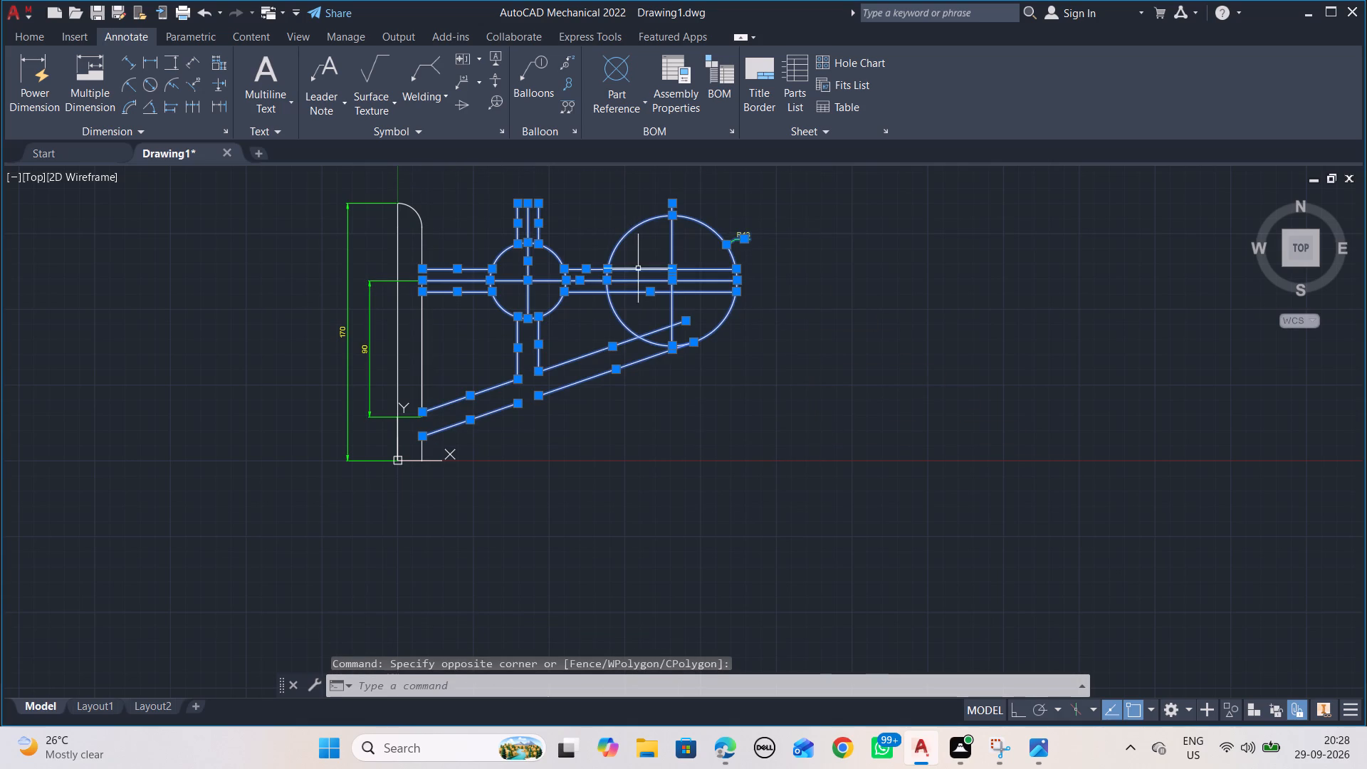
{"action": "key", "text": "Delete"}
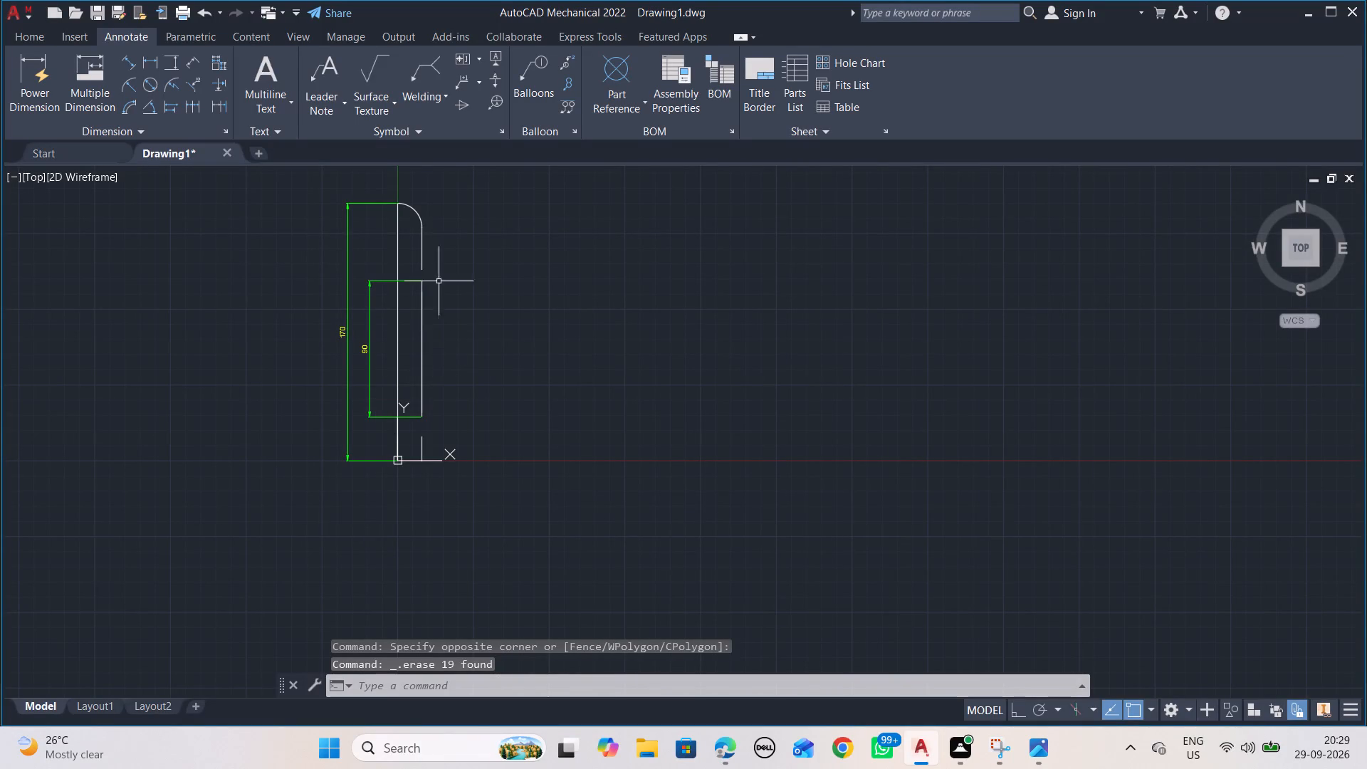
{"action": "left_click", "coordinate": [483, 493]}
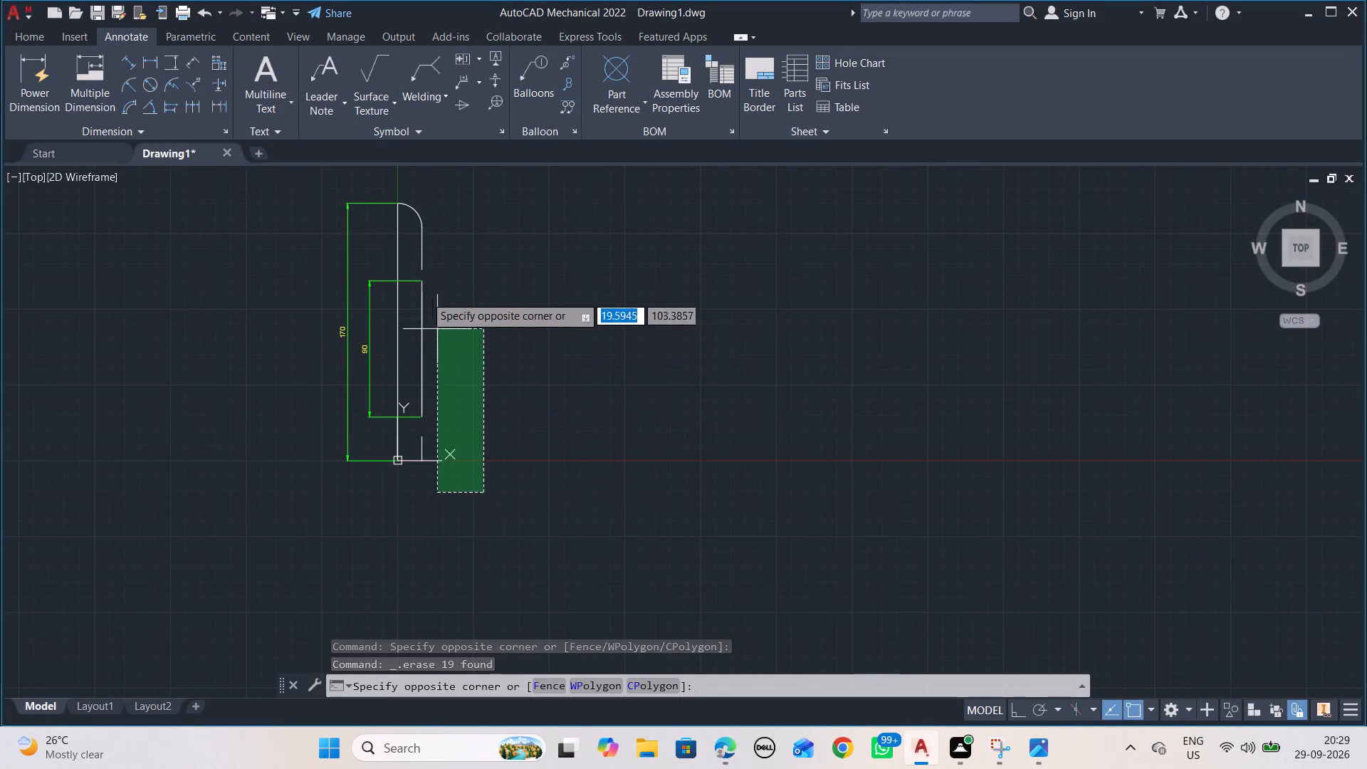
{"action": "left_click", "coordinate": [409, 257]}
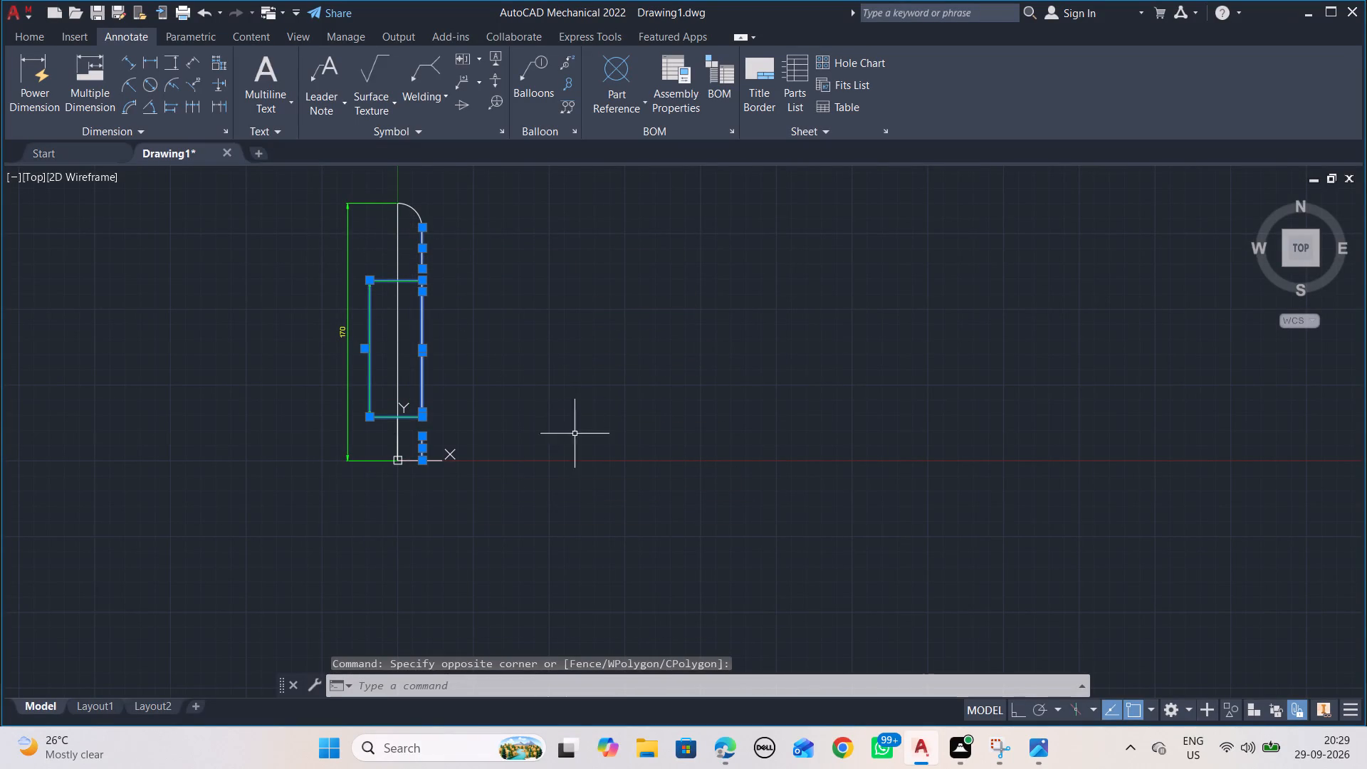
{"action": "key", "text": "Delete"}
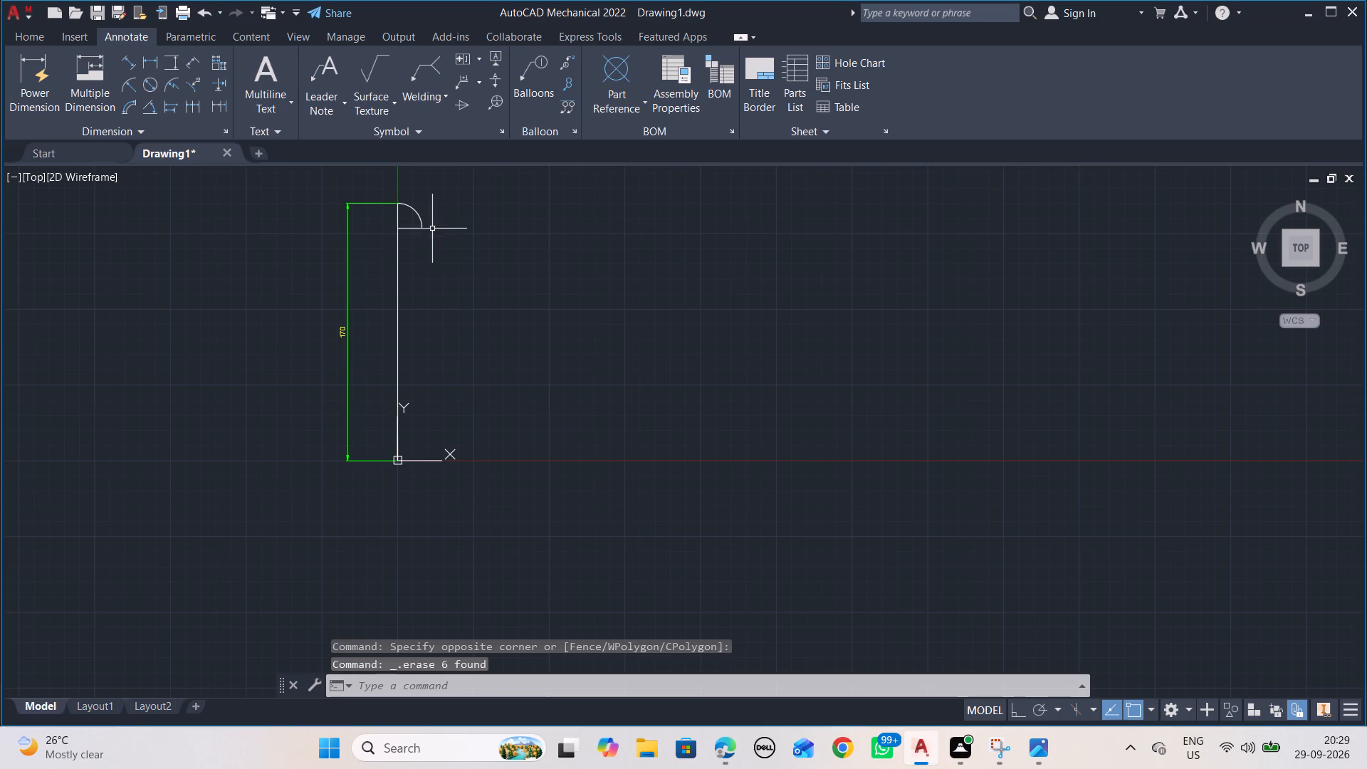
Draw a line 45 units down from the flange's upper end, continuing into a horizontal centreline about 230 units long away from the flange.
{"action": "left_click", "coordinate": [31, 42]}
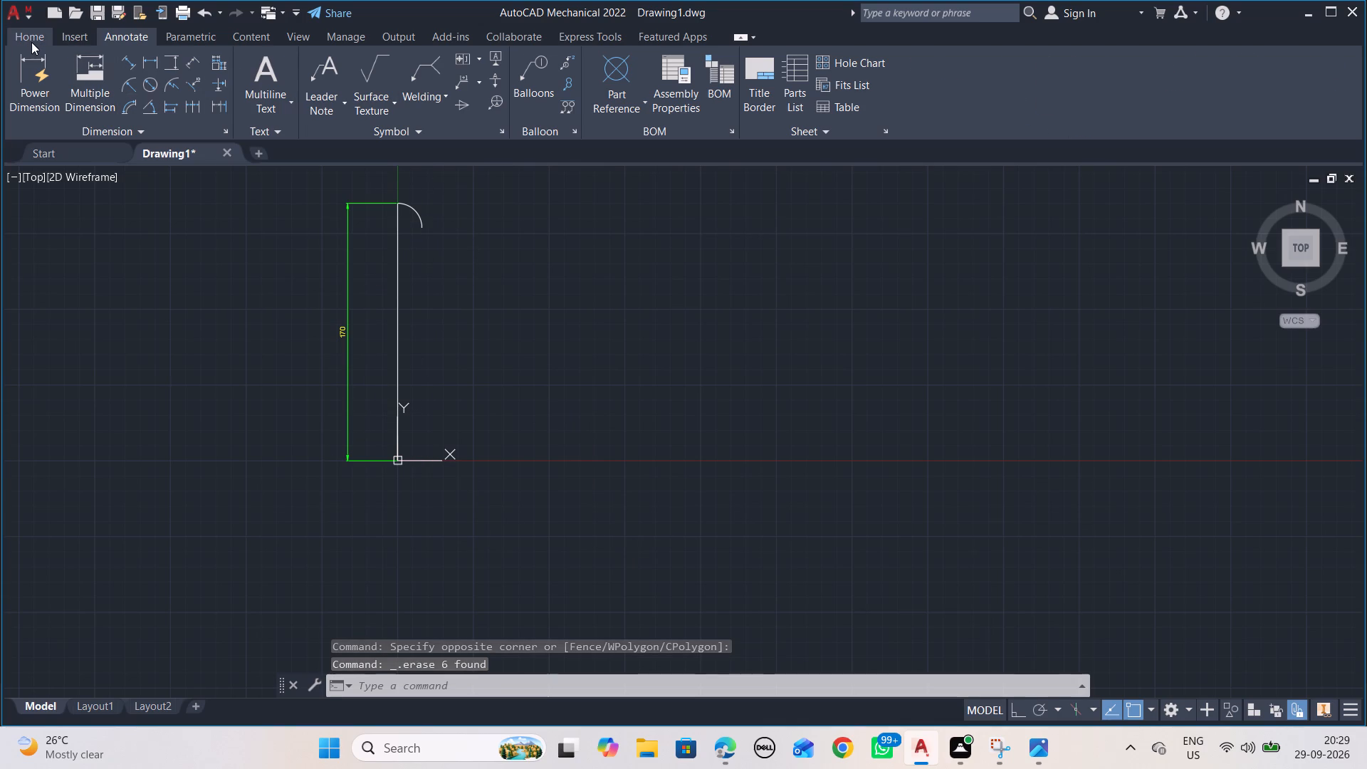
{"action": "left_click", "coordinate": [28, 65]}
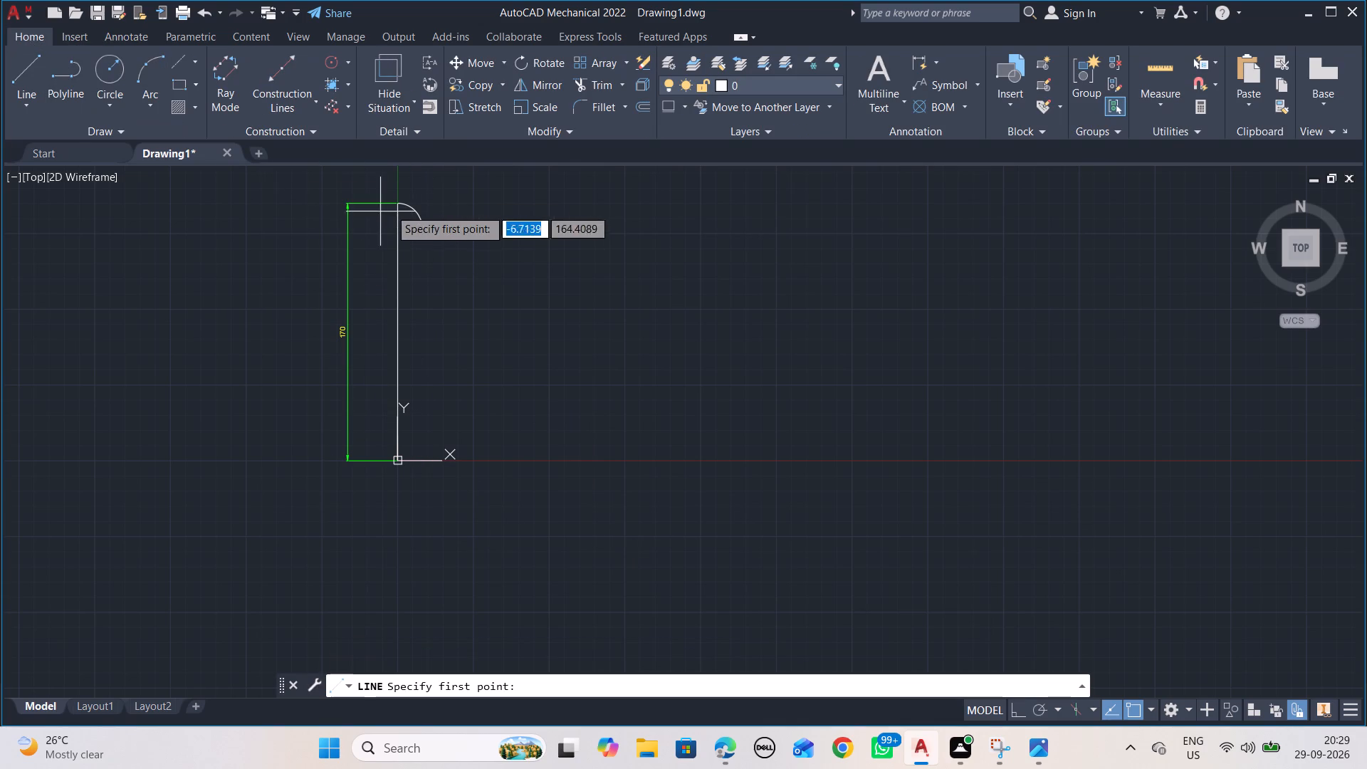
{"action": "left_click", "coordinate": [399, 202]}
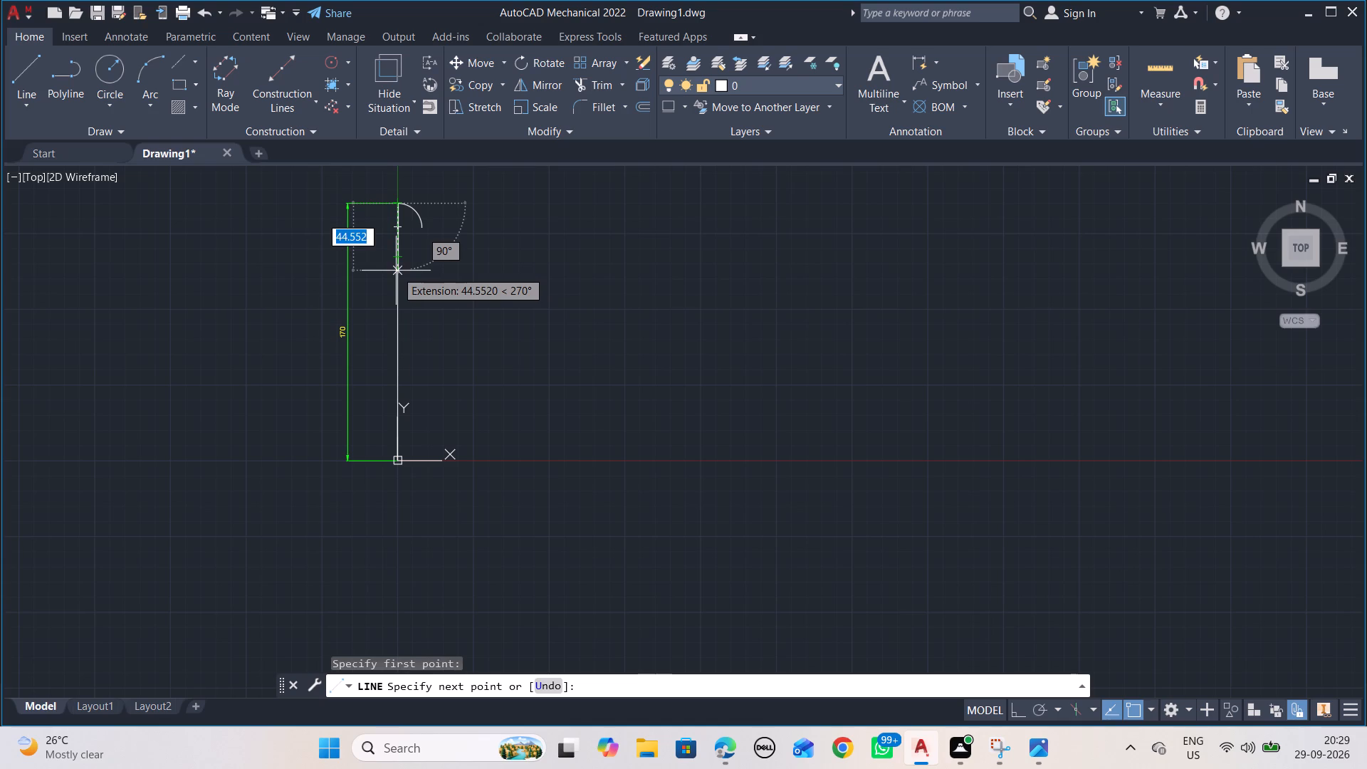
{"action": "type", "text": "45"}
{"action": "key", "text": "Return"}
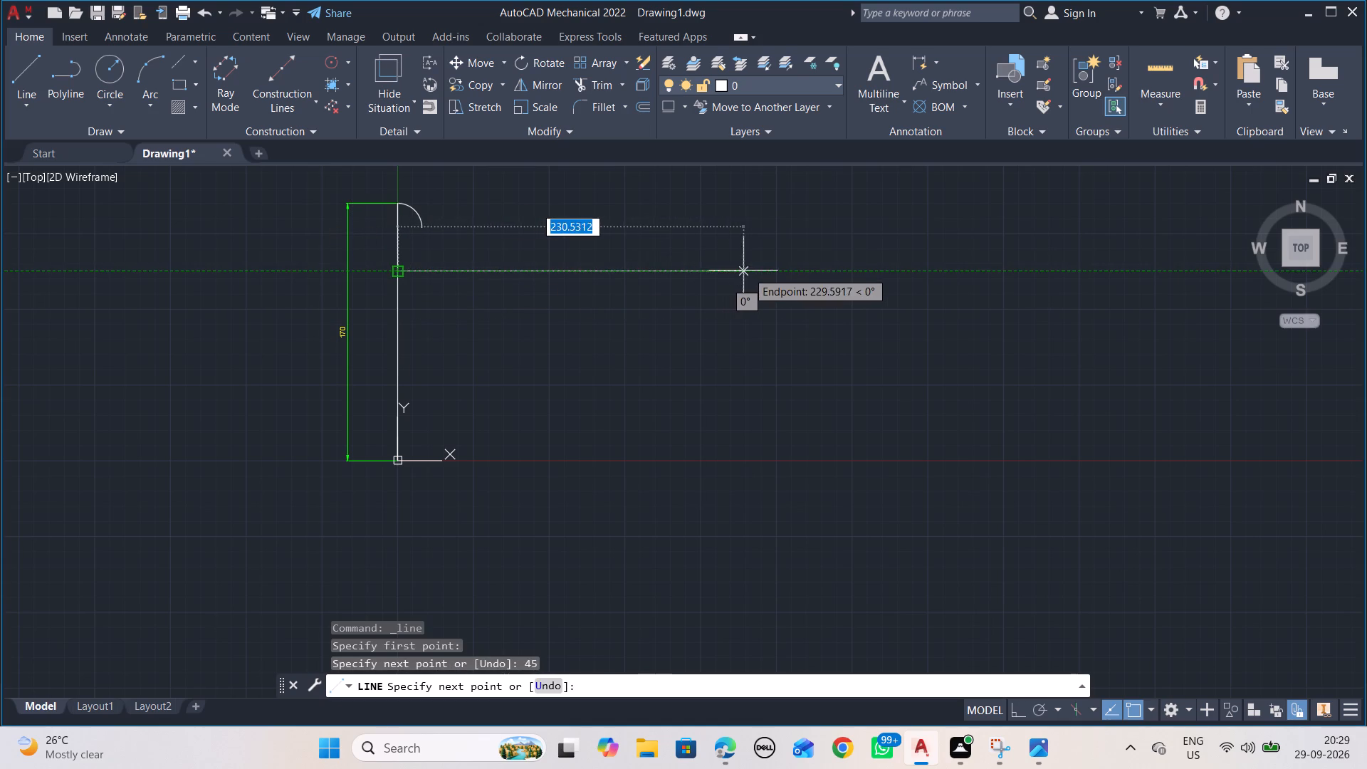
{"action": "left_click", "coordinate": [750, 272]}
{"action": "key", "text": "Escape"}
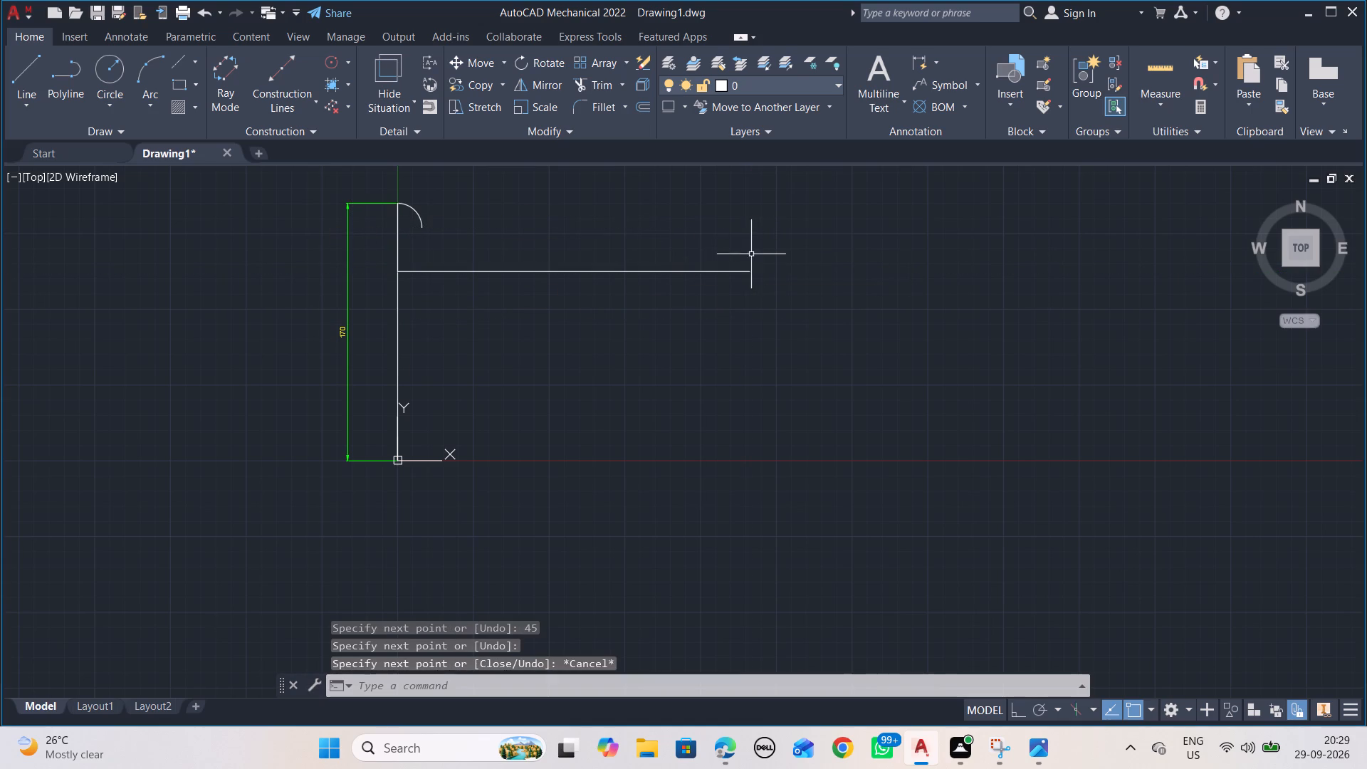
Offset the flange's full-height outer edge 86 units toward the bracket body as the small boss's vertical centreline.
{"action": "key", "text": "alt+Tab"}
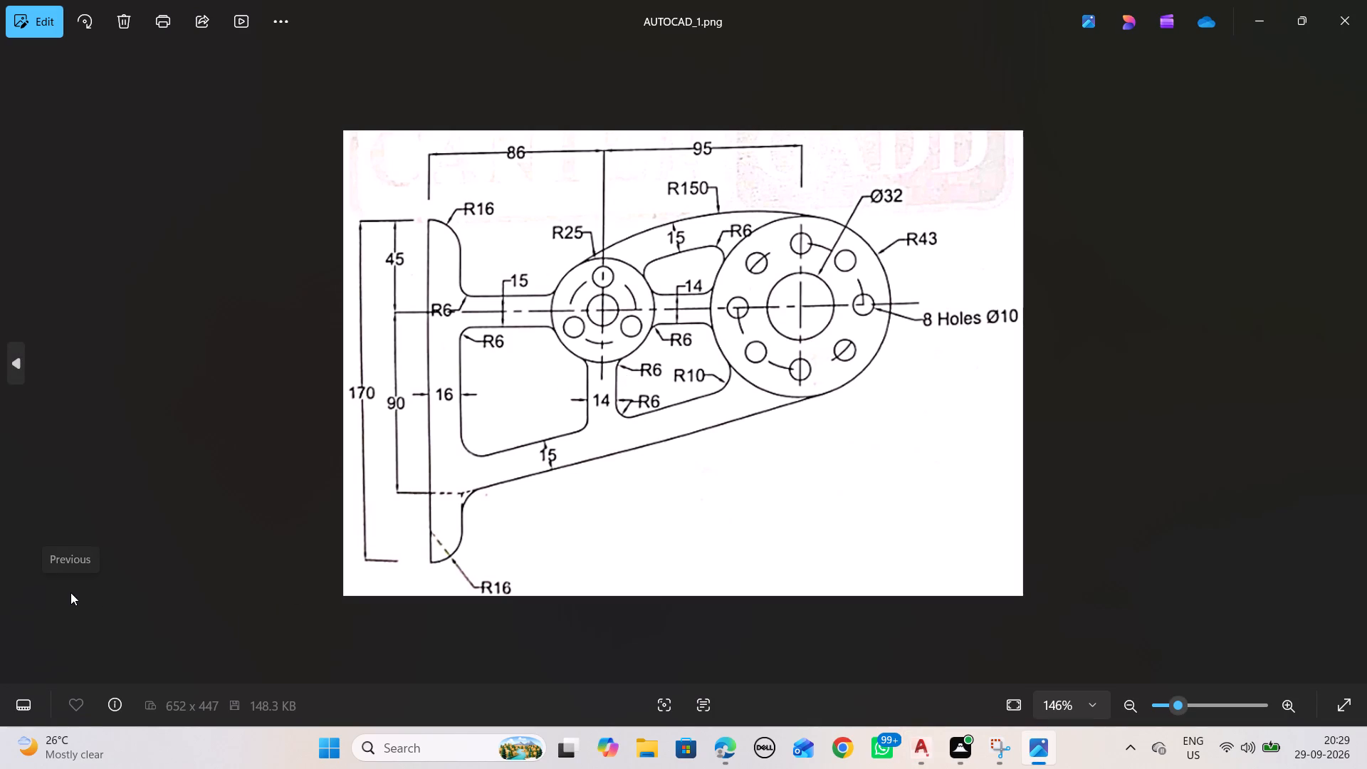
{"action": "key", "text": "alt+Tab"}
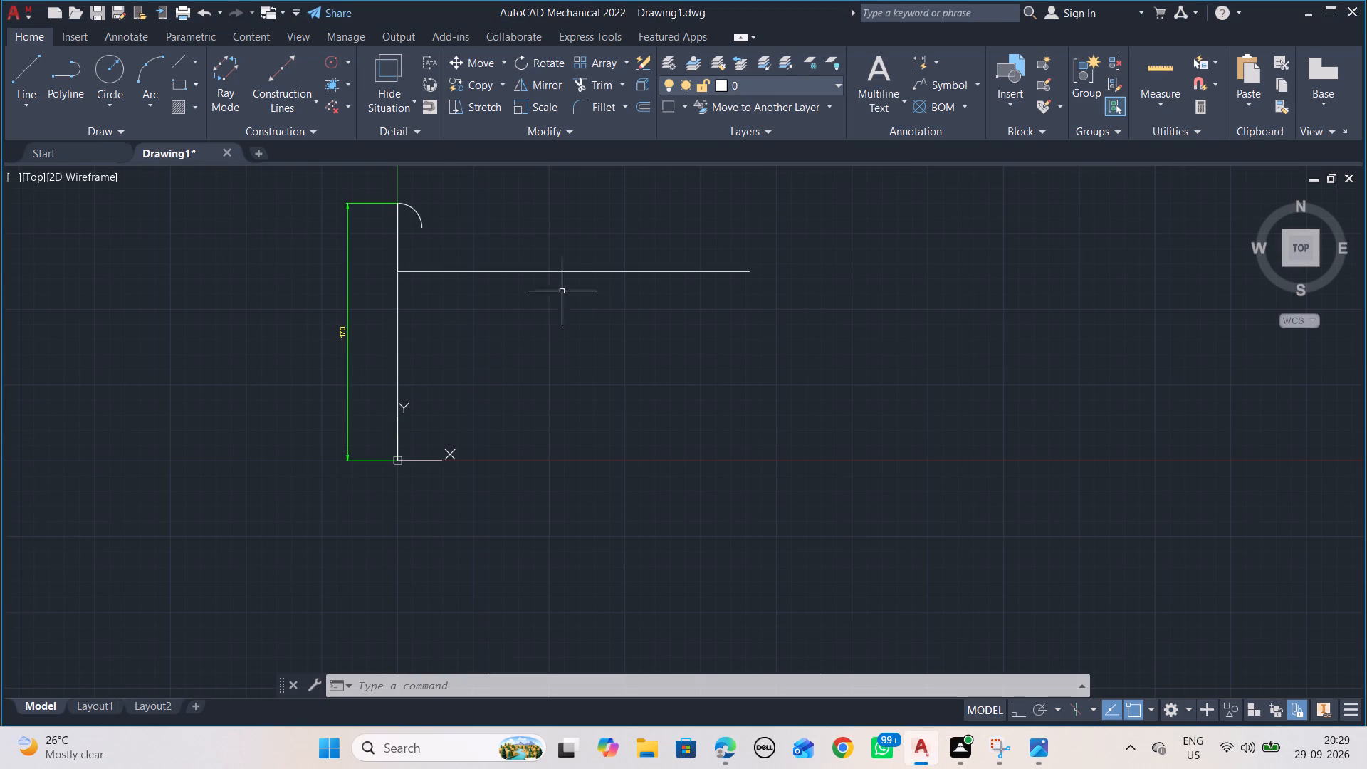
{"action": "type", "text": "OFF"}
{"action": "key", "text": "Return"}
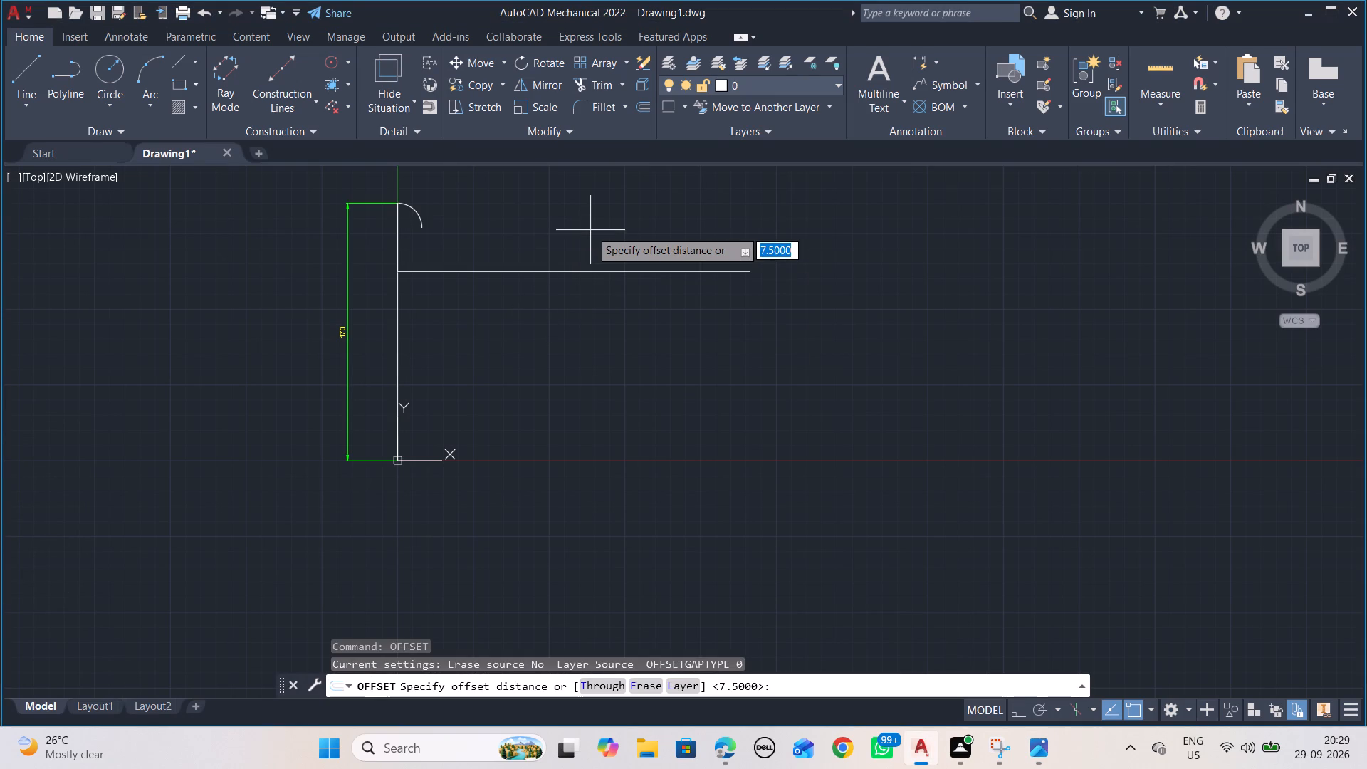
{"action": "type", "text": "86"}
{"action": "key", "text": "Return"}
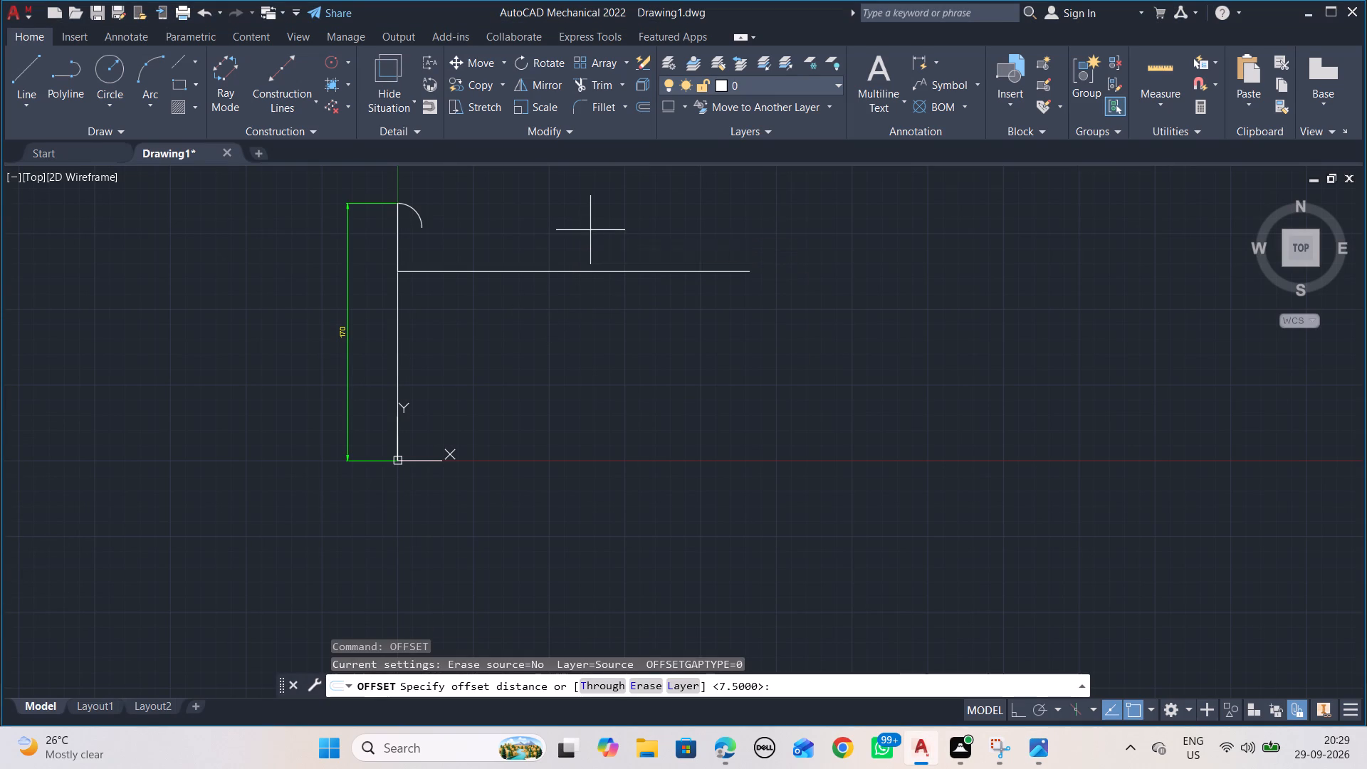
{"action": "left_click", "coordinate": [397, 246]}
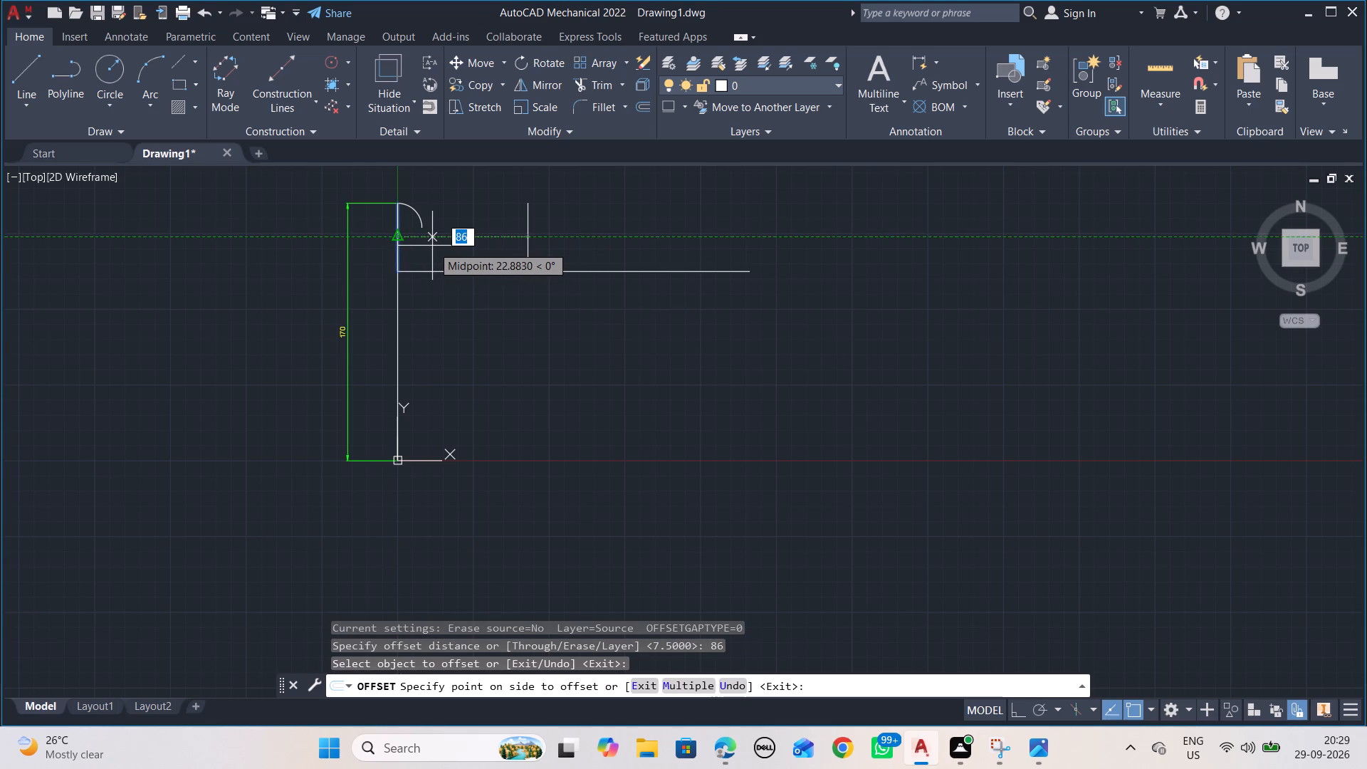
{"action": "key", "text": "Escape"}
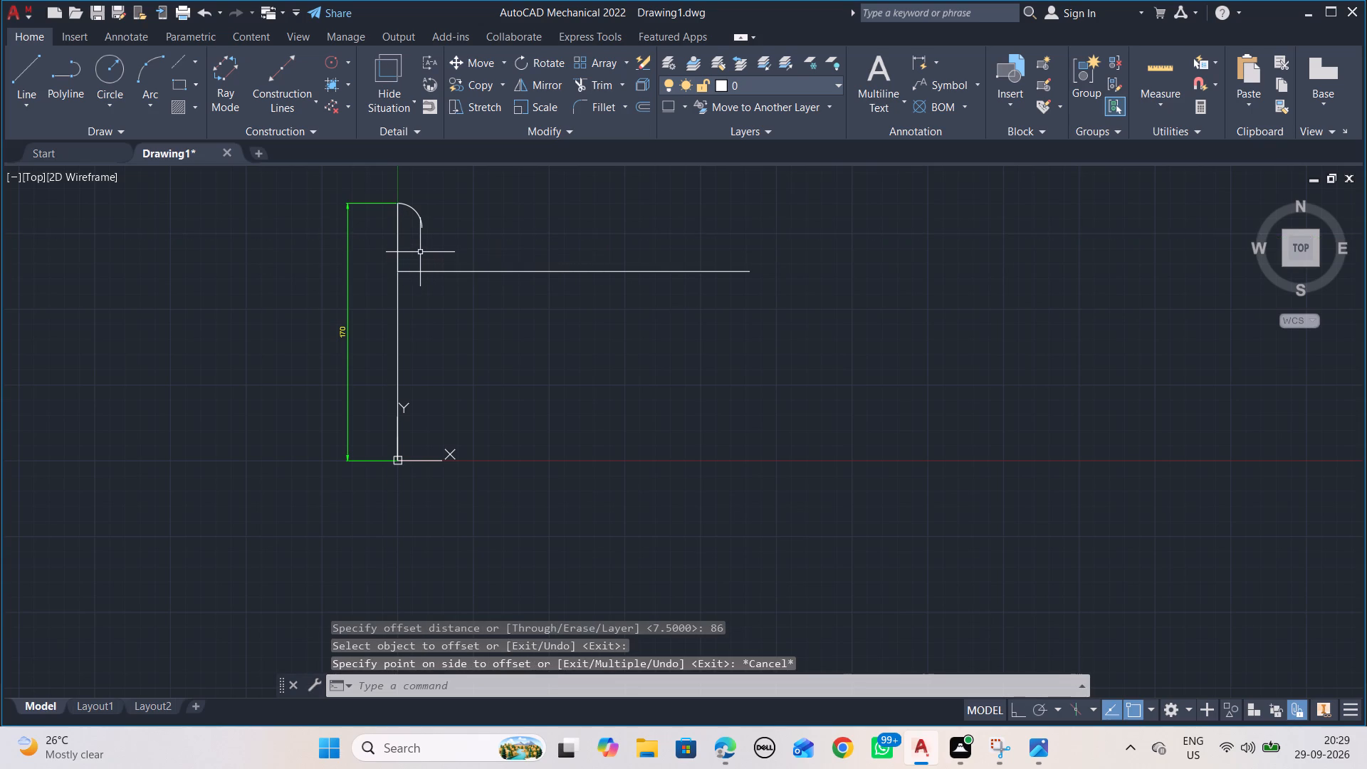
{"action": "key", "text": "o"}
{"action": "type", "text": "FF"}
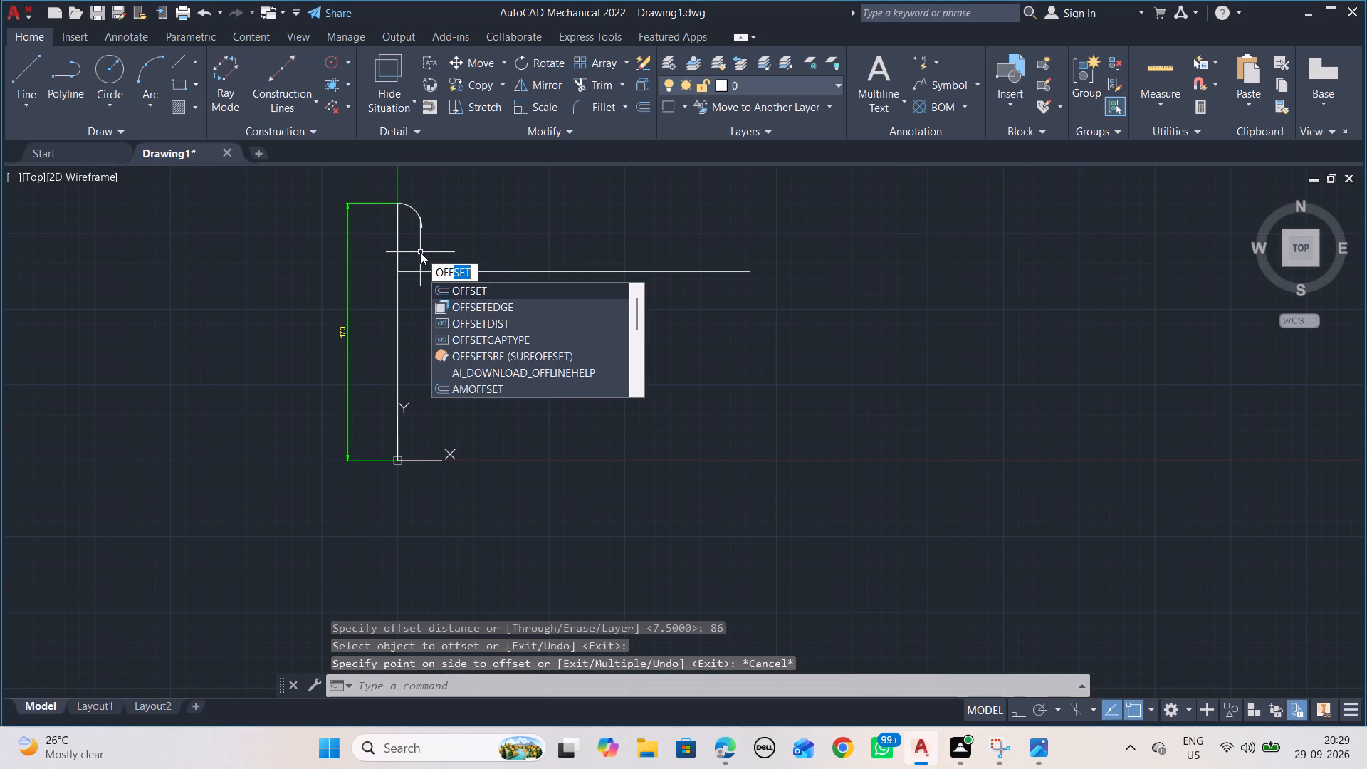
{"action": "key", "text": "Right"}
{"action": "key", "text": "Return"}
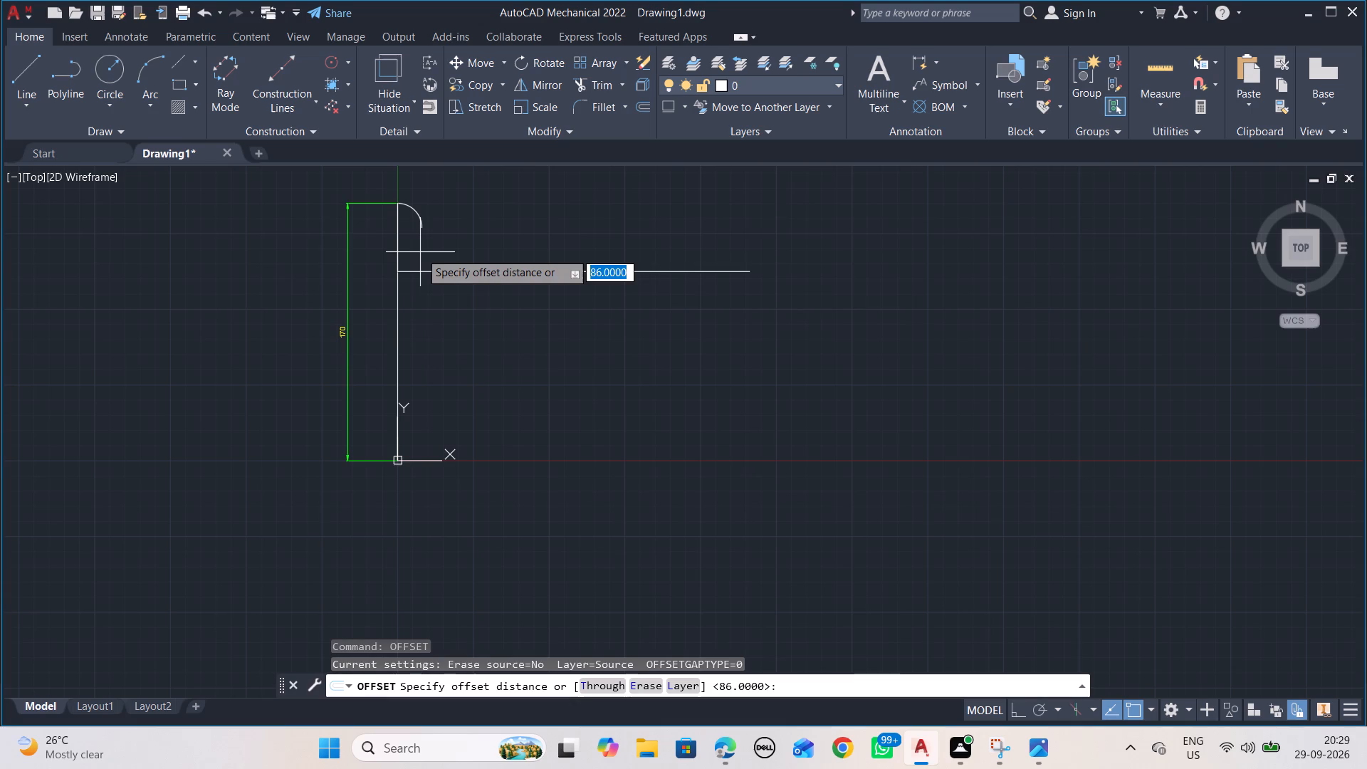
{"action": "key", "text": "Return"}
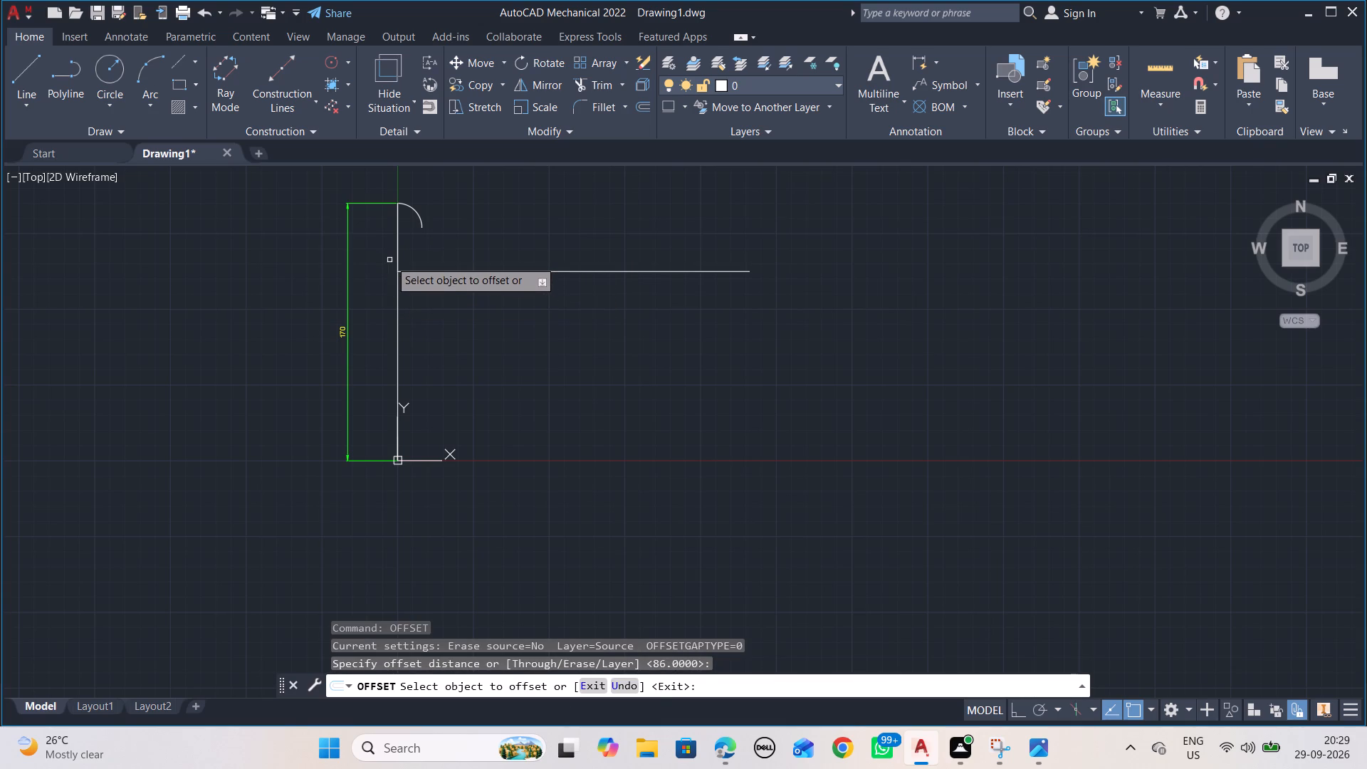
{"action": "left_click", "coordinate": [397, 325]}
{"action": "left_click", "coordinate": [459, 320]}
{"action": "key", "text": "Escape"}
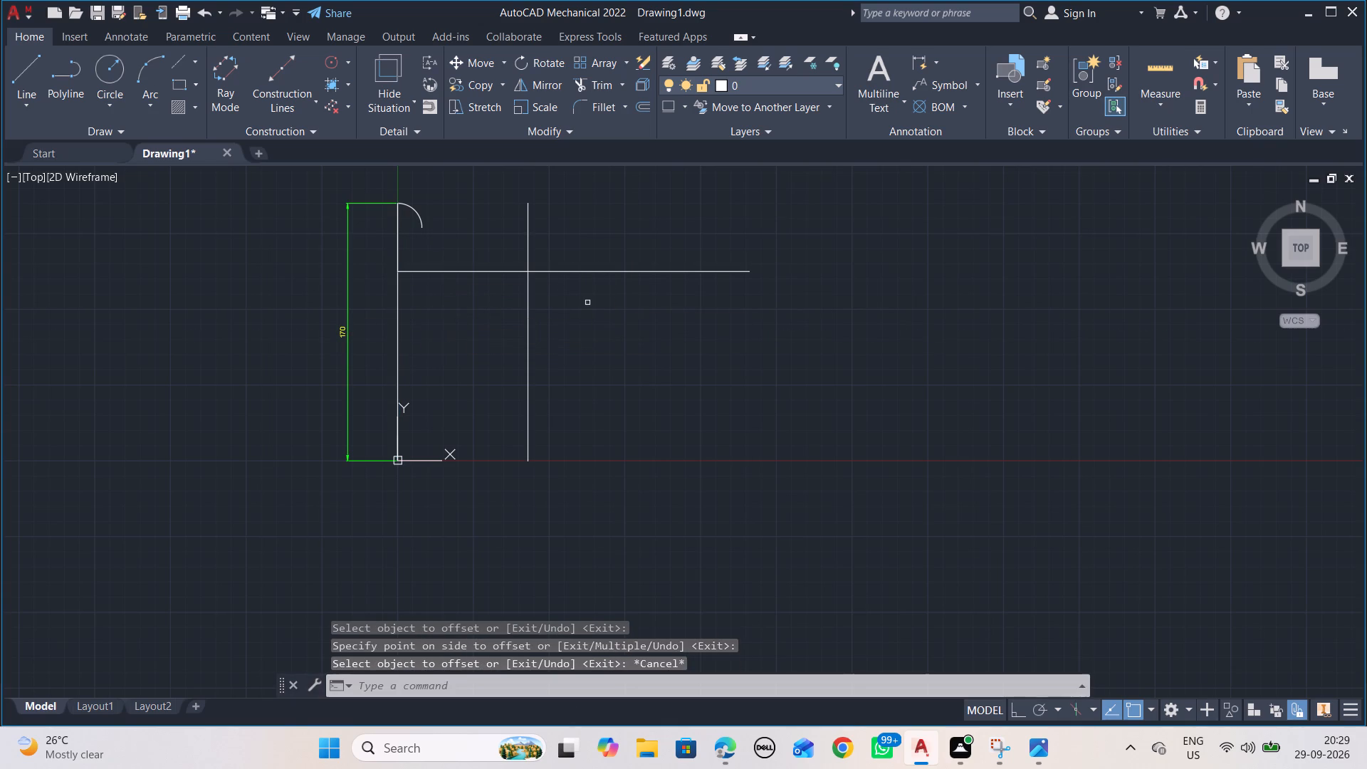
Offset the small boss's vertical centreline 95 units away from the flange as the large boss's vertical centreline.
{"action": "key", "text": "space"}
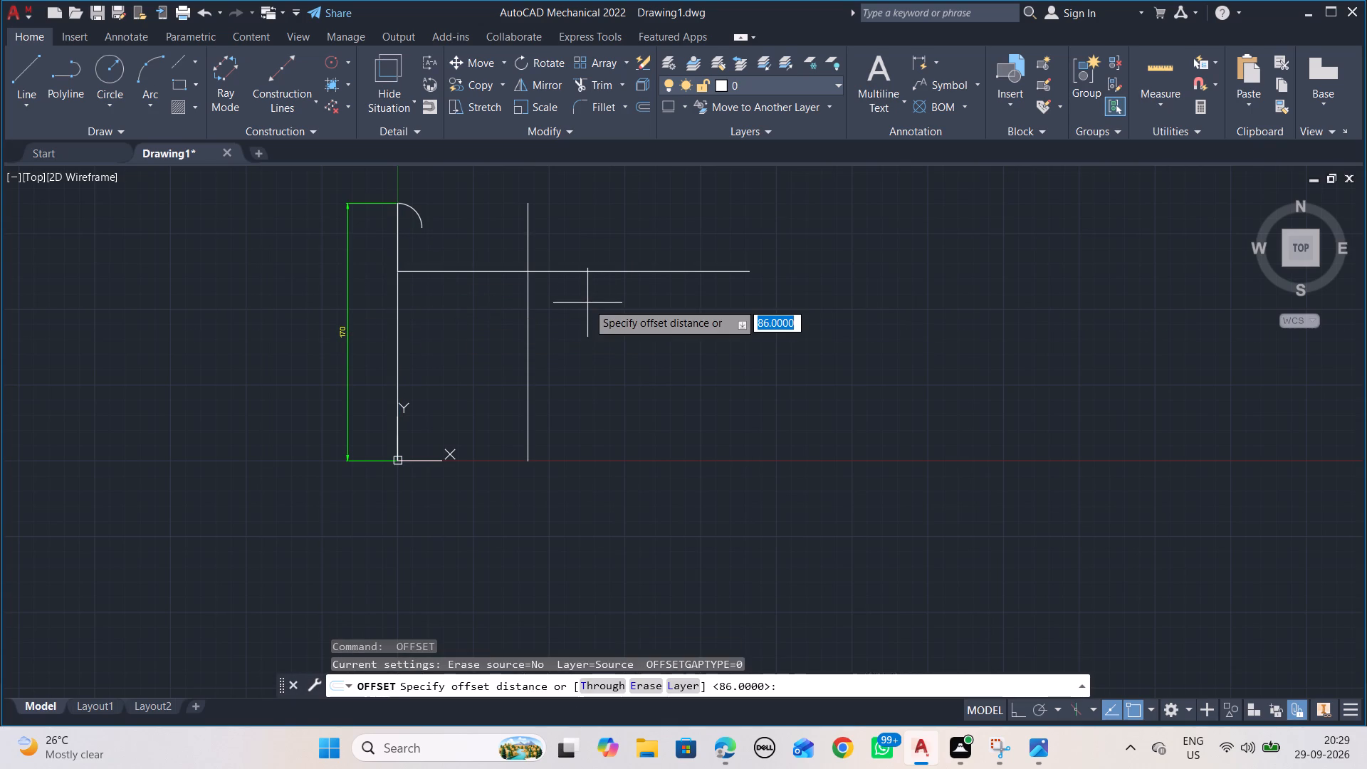
{"action": "type", "text": "95"}
{"action": "key", "text": "Return"}
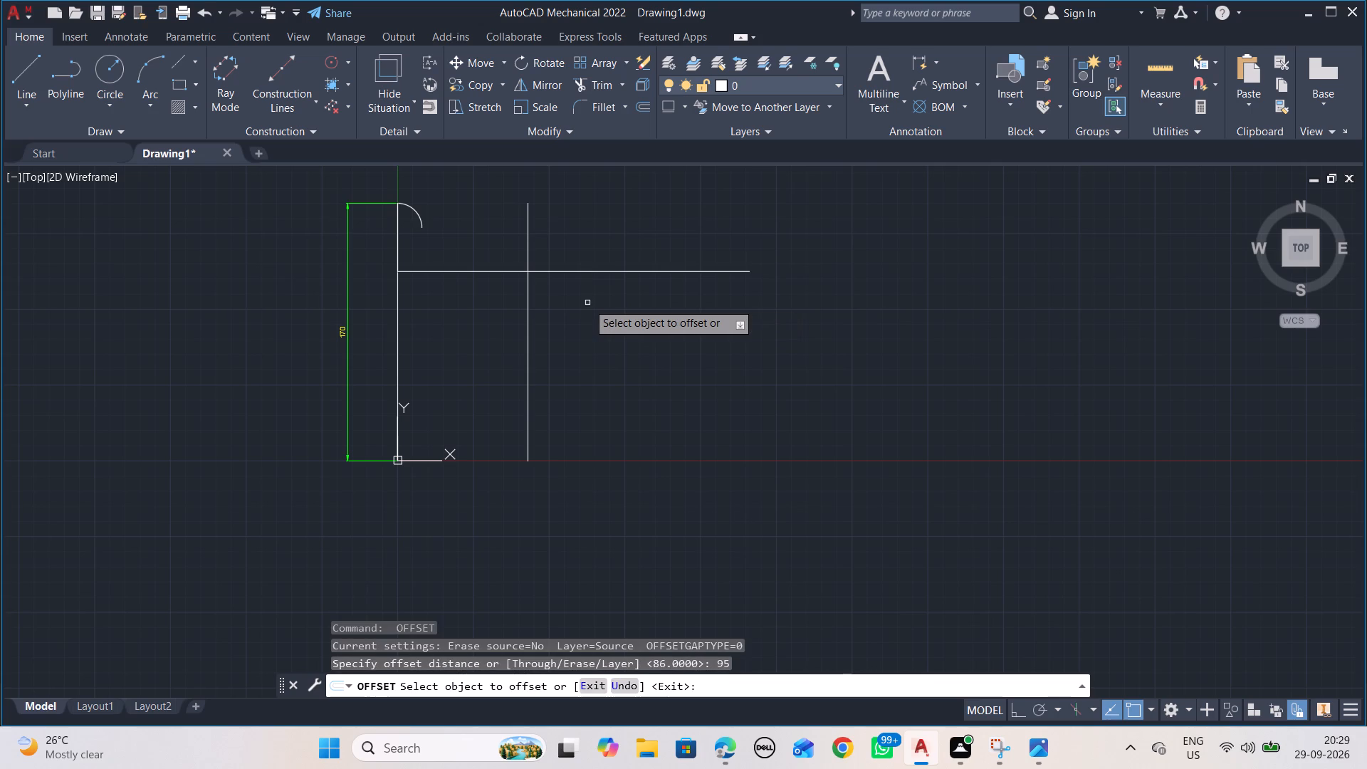
{"action": "left_click", "coordinate": [528, 339]}
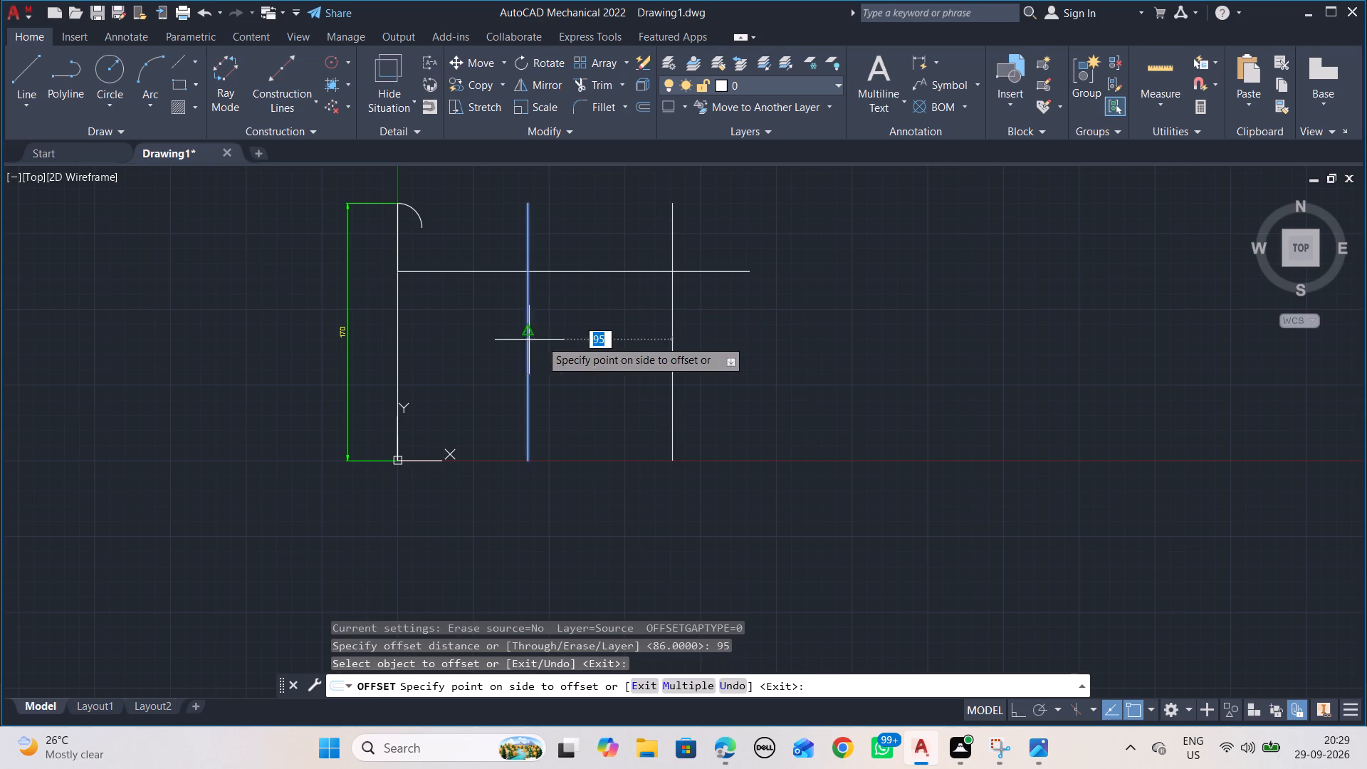
{"action": "left_click", "coordinate": [622, 335]}
Check the boss radii in the reference and draw a radius 25 circle where the first vertical centreline crosses the horizontal centreline.
{"action": "key", "text": "alt+Tab"}
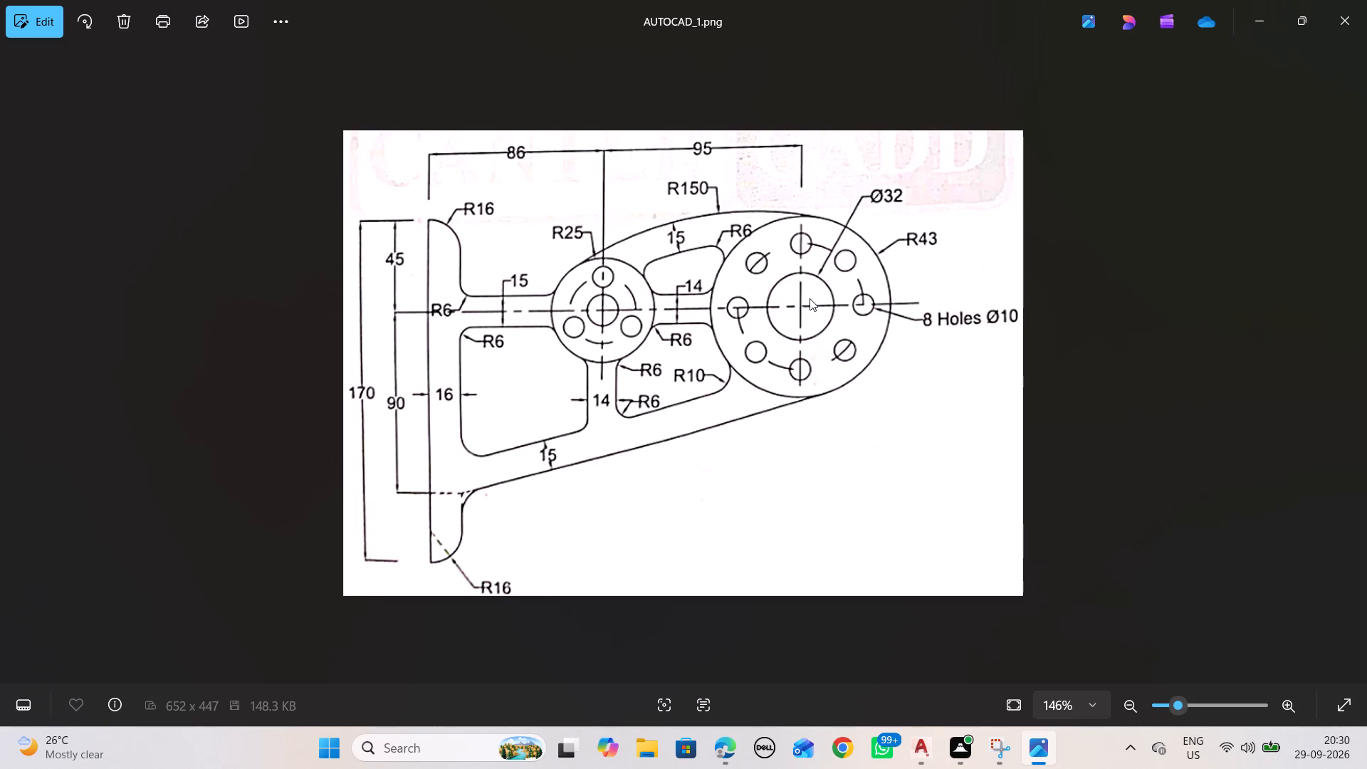
{"action": "key", "text": "alt+Tab"}
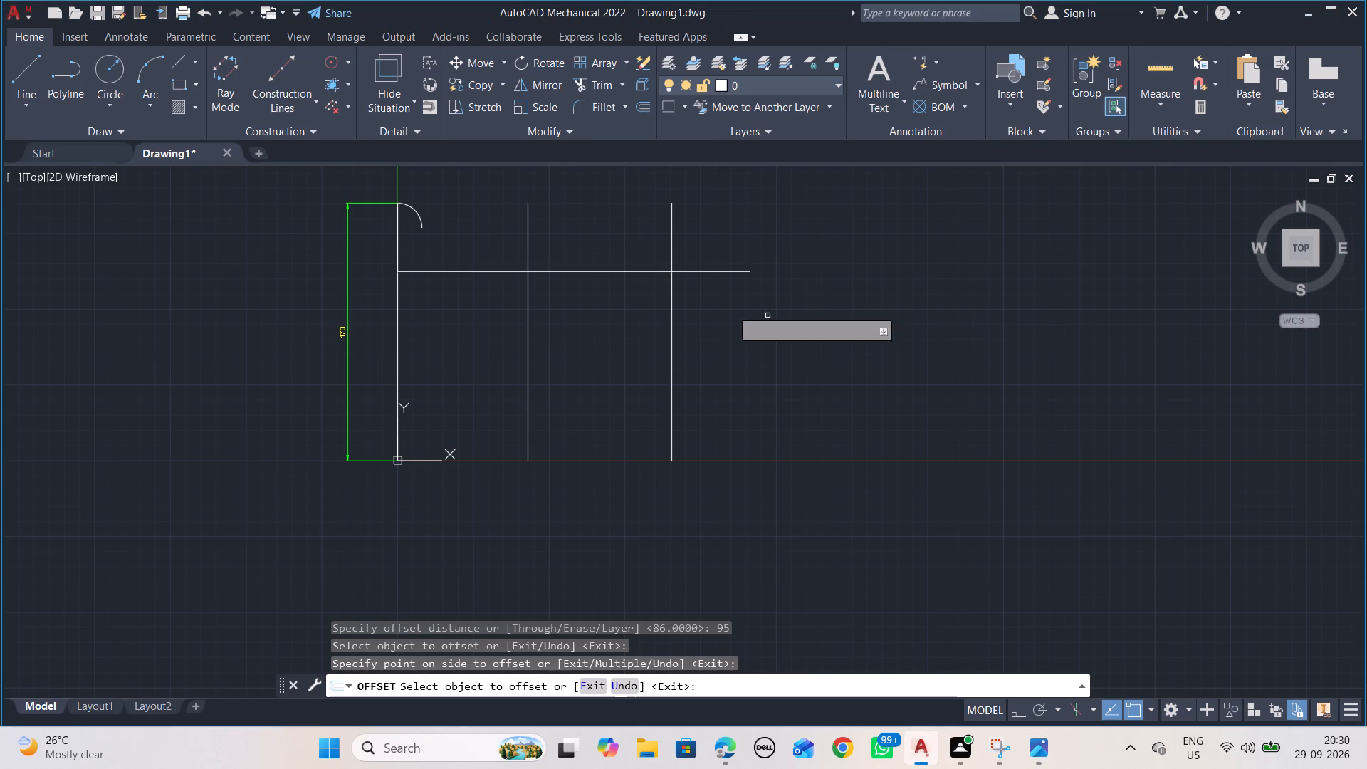
{"action": "key", "text": "alt+Tab"}
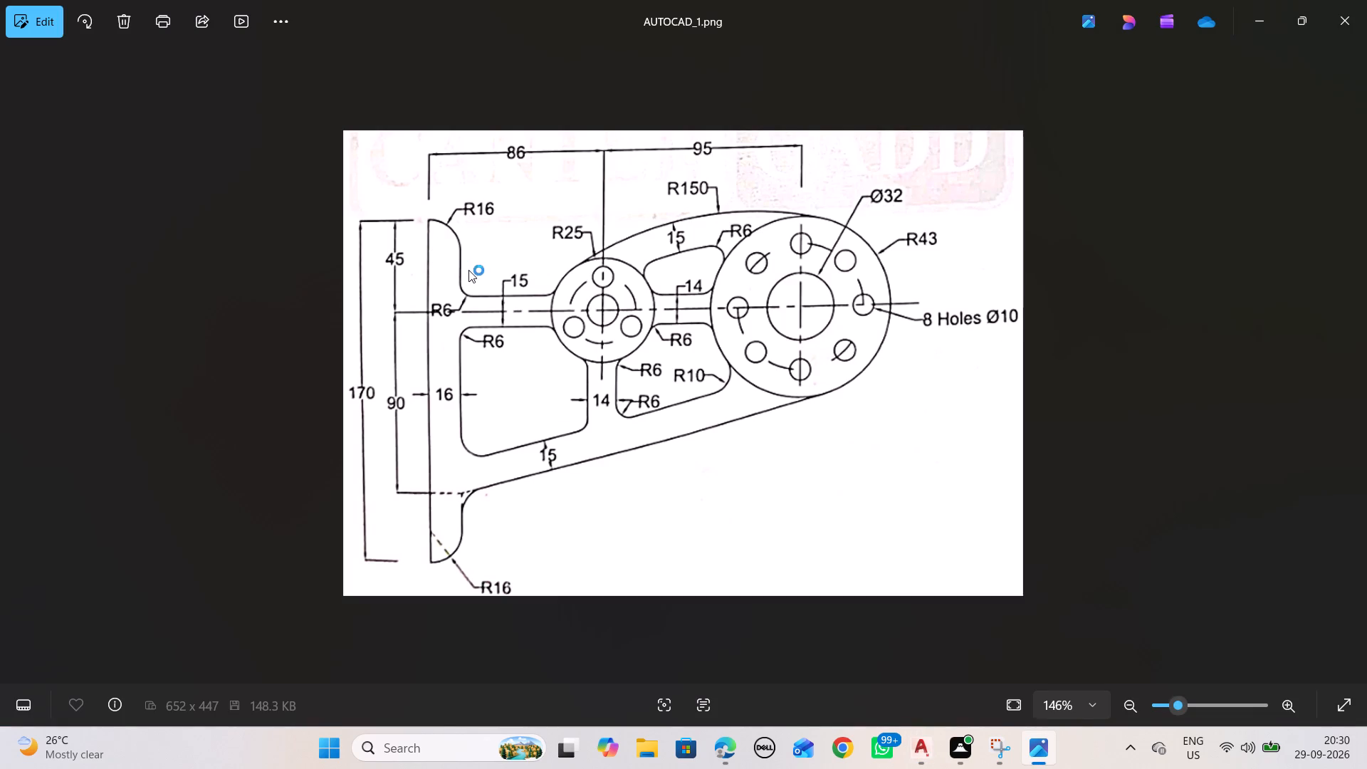
{"action": "key", "text": "alt+Tab"}
{"action": "key", "text": "alt+Tab"}
{"action": "key", "text": "alt+Tab"}
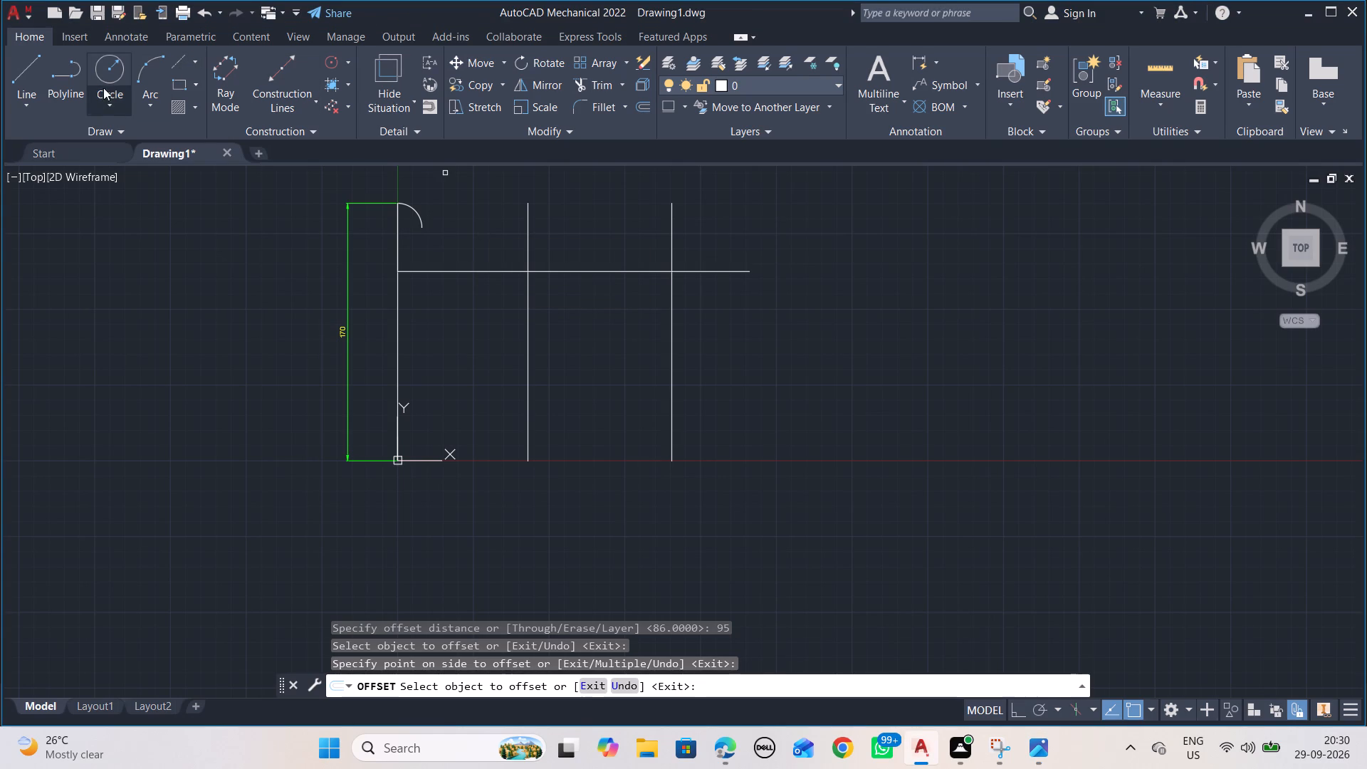
{"action": "left_click", "coordinate": [104, 77]}
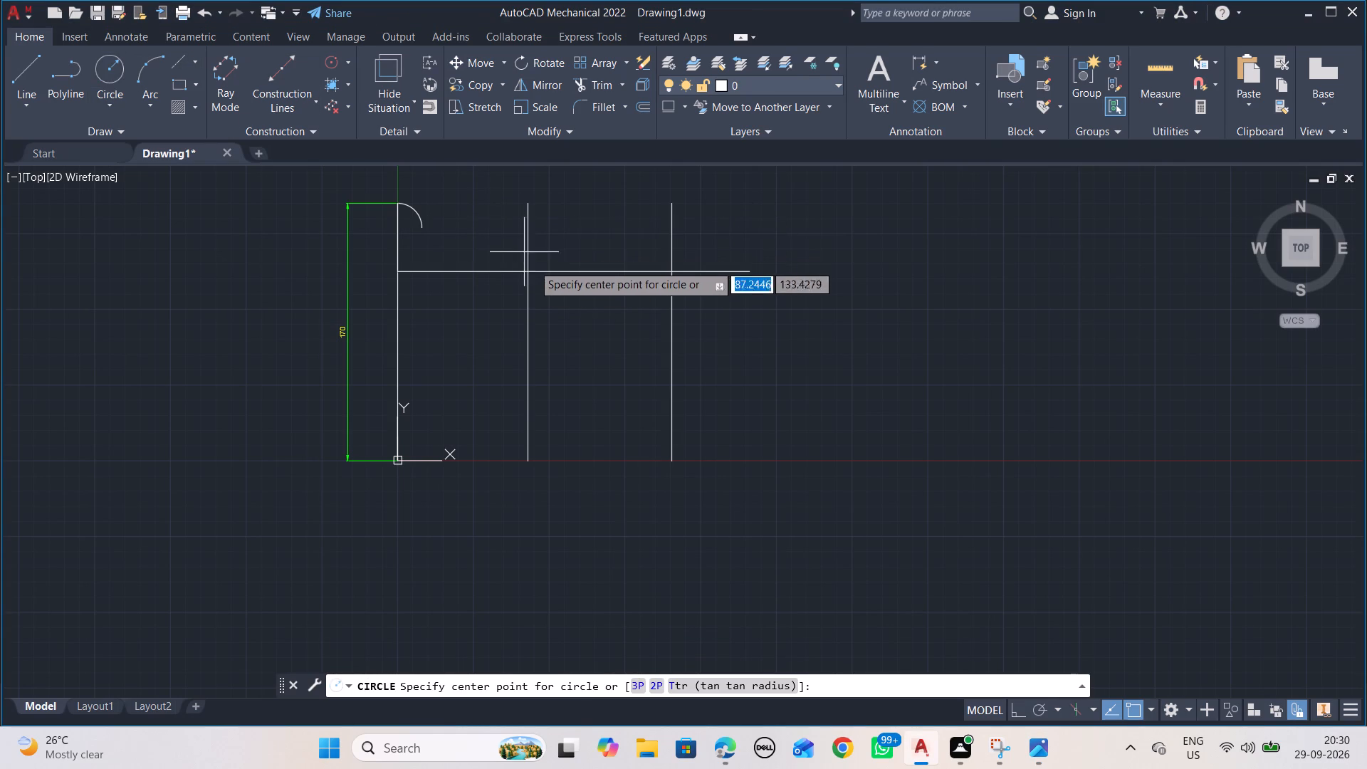
{"action": "left_click", "coordinate": [528, 273]}
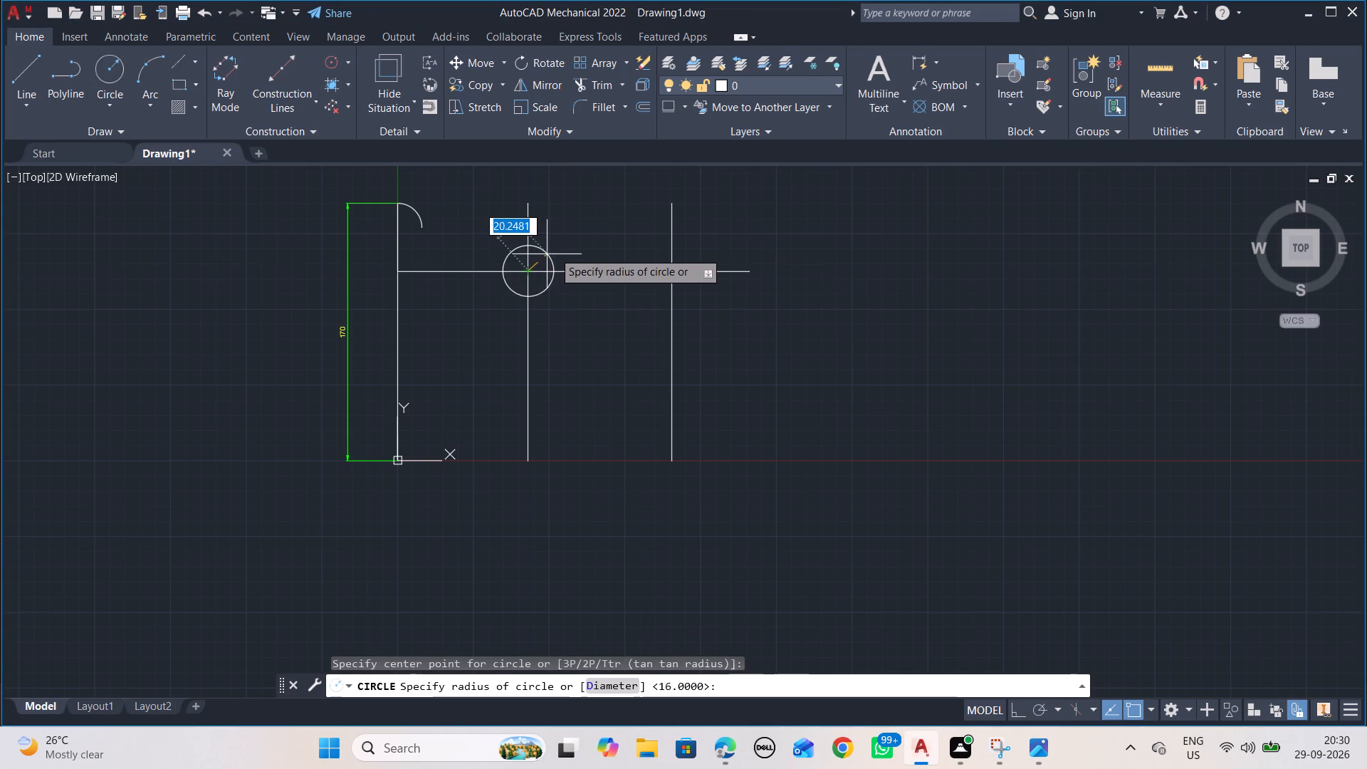
{"action": "type", "text": "25"}
{"action": "key", "text": "Return"}
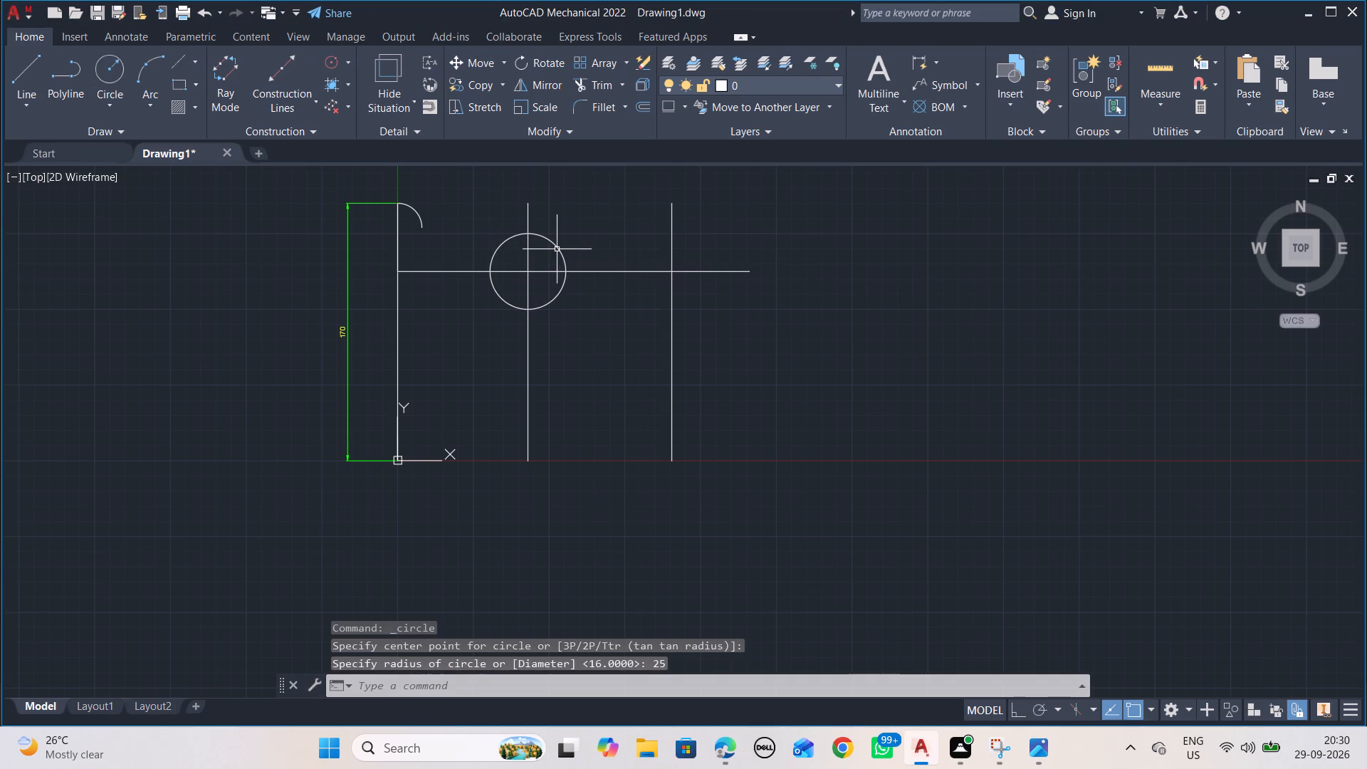
Draw a radius 43 circle where the second vertical centreline crosses the horizontal centreline.
{"action": "key", "text": "space"}
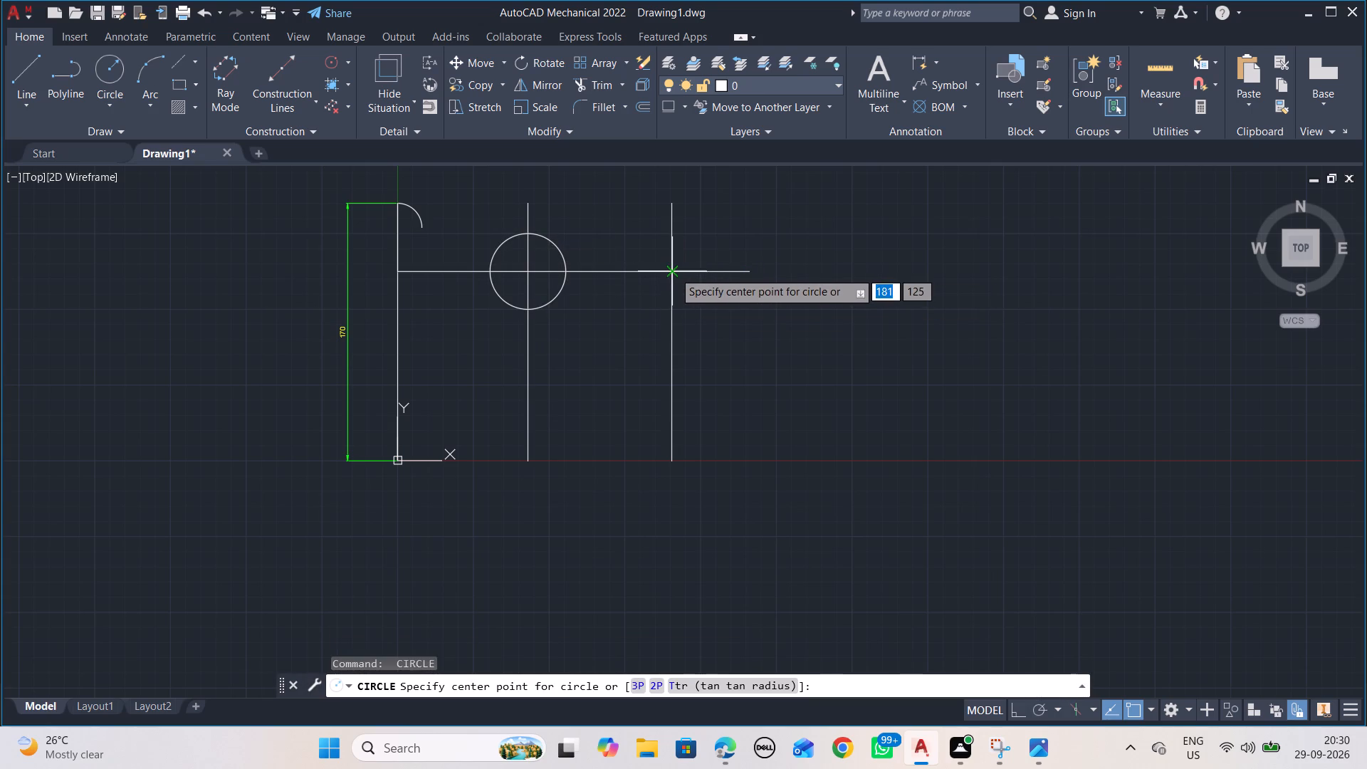
{"action": "left_click", "coordinate": [674, 271]}
{"action": "type", "text": "43"}
{"action": "key", "text": "Return"}
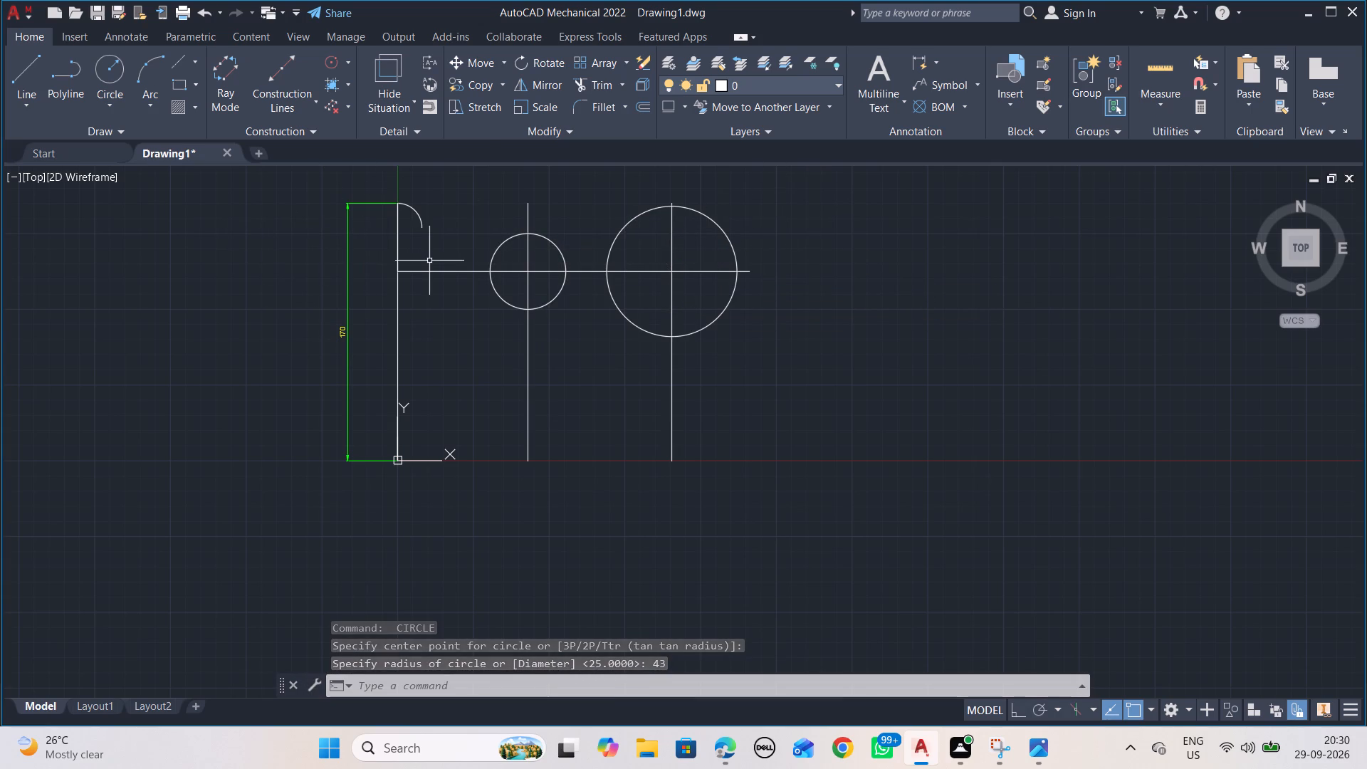
Offset the horizontal centreline 7.5 units above and below for the web edges, checking the reference drawing.
{"action": "type", "text": "OFF"}
{"action": "key", "text": "Return"}
{"action": "key", "text": "alt+Tab"}
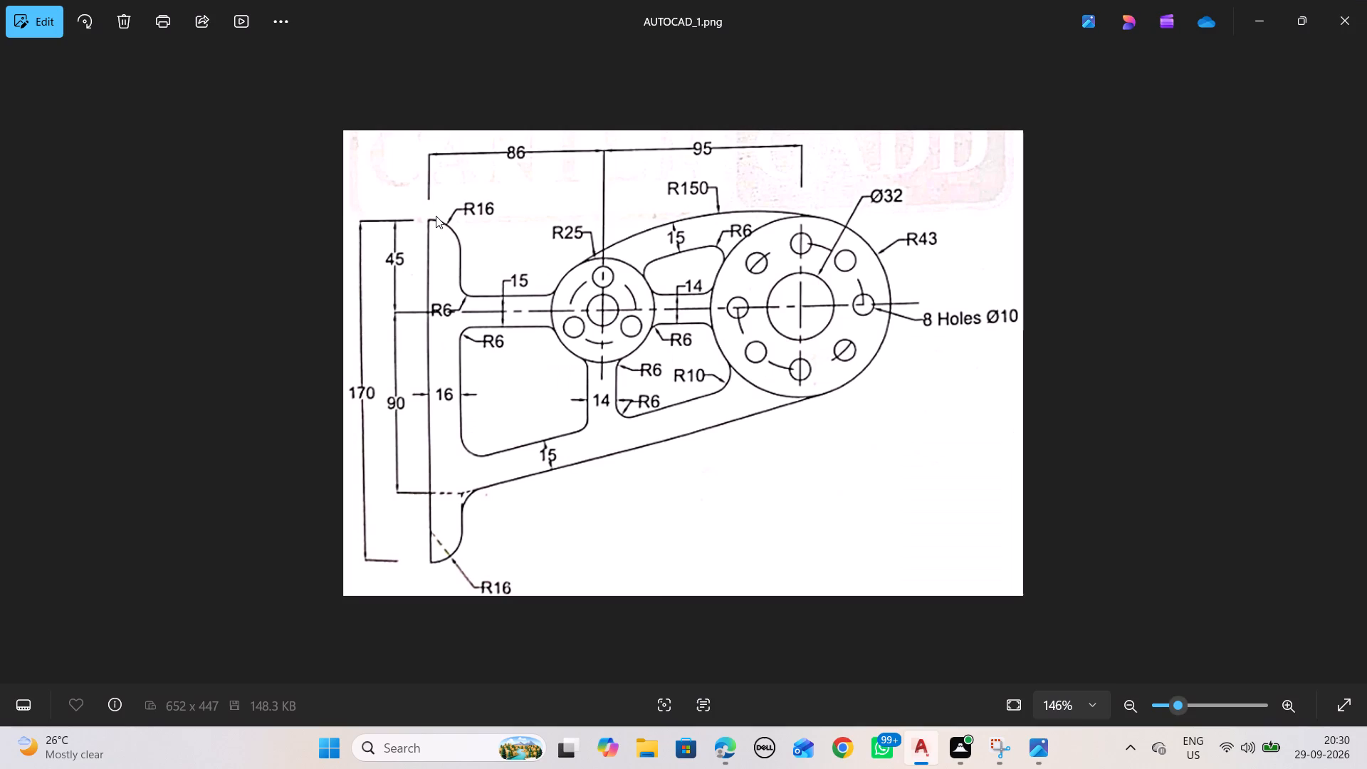
{"action": "key", "text": "alt+Tab"}
{"action": "type", "text": "7.5"}
{"action": "key", "text": "Return"}
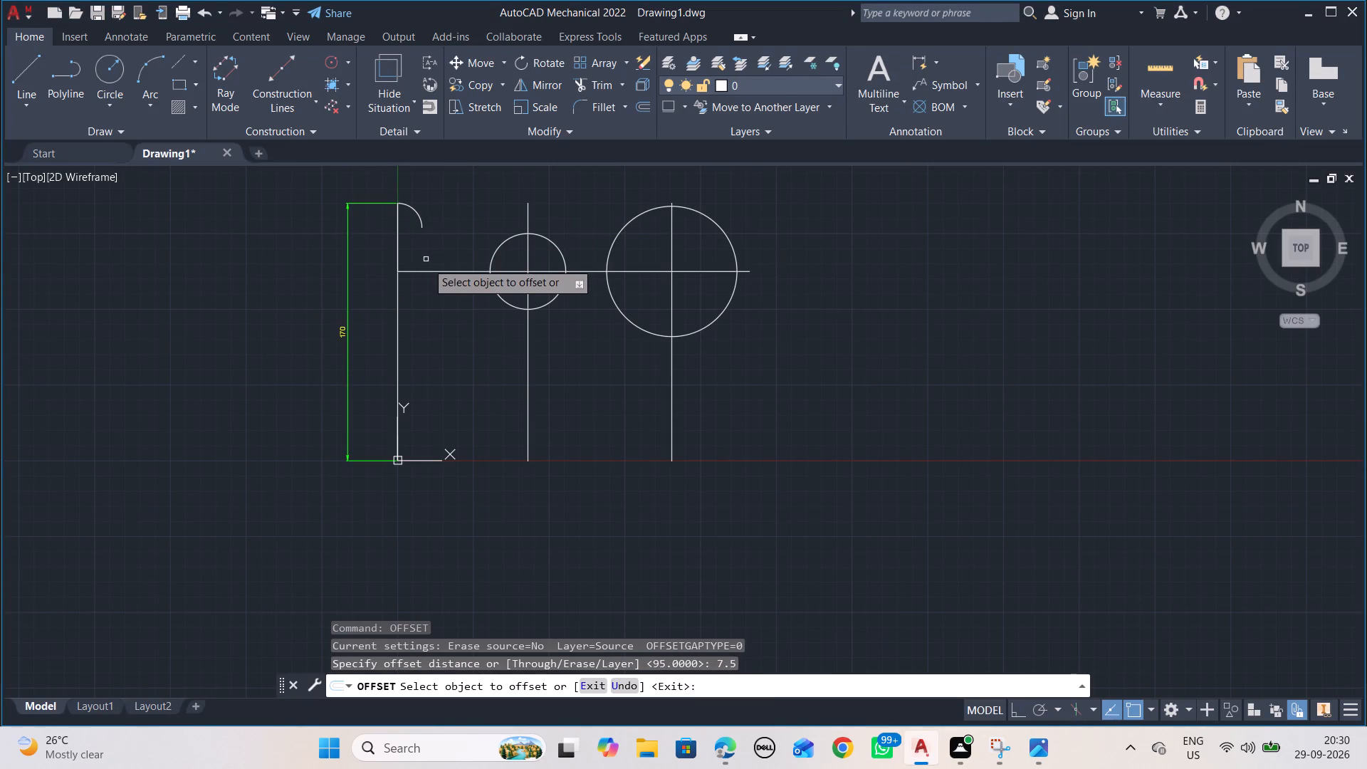
{"action": "left_click", "coordinate": [426, 269]}
{"action": "left_click", "coordinate": [425, 261]}
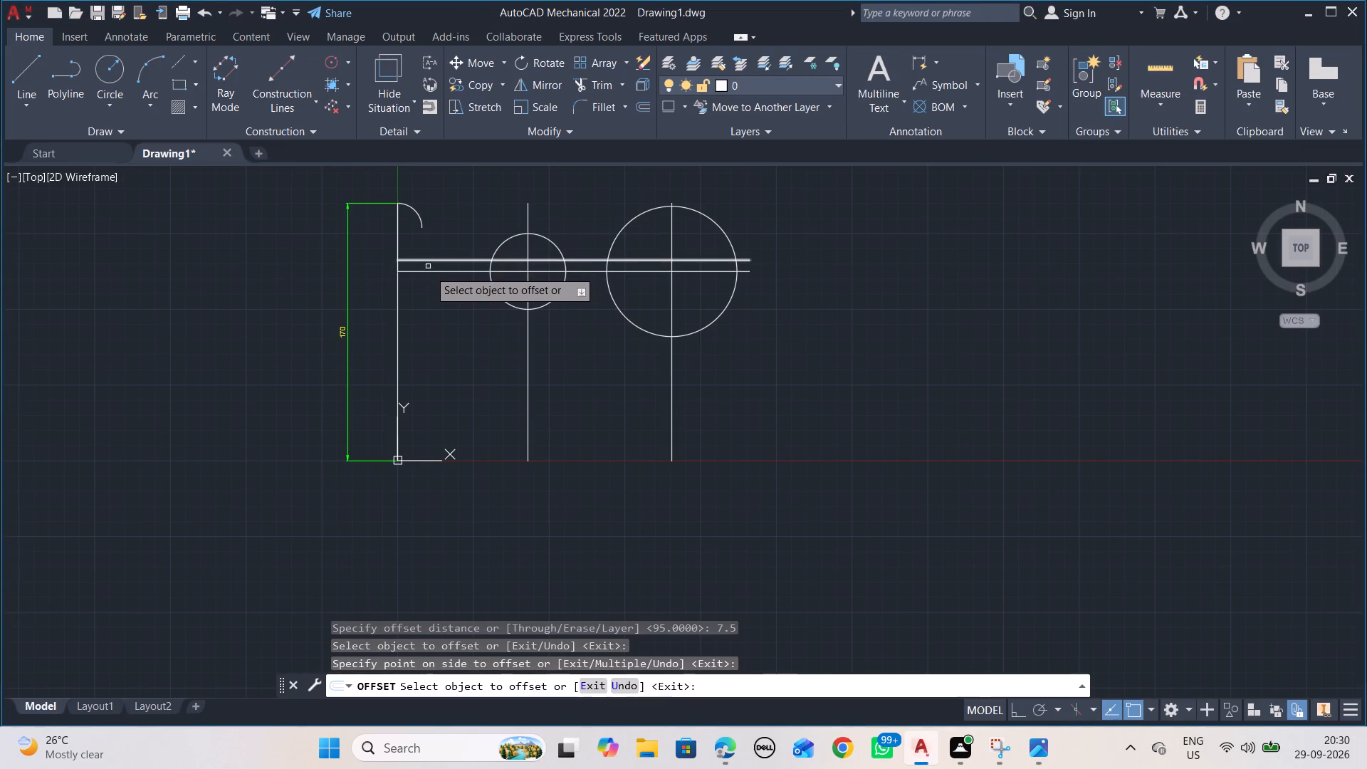
{"action": "left_click", "coordinate": [429, 272]}
{"action": "left_click", "coordinate": [430, 287]}
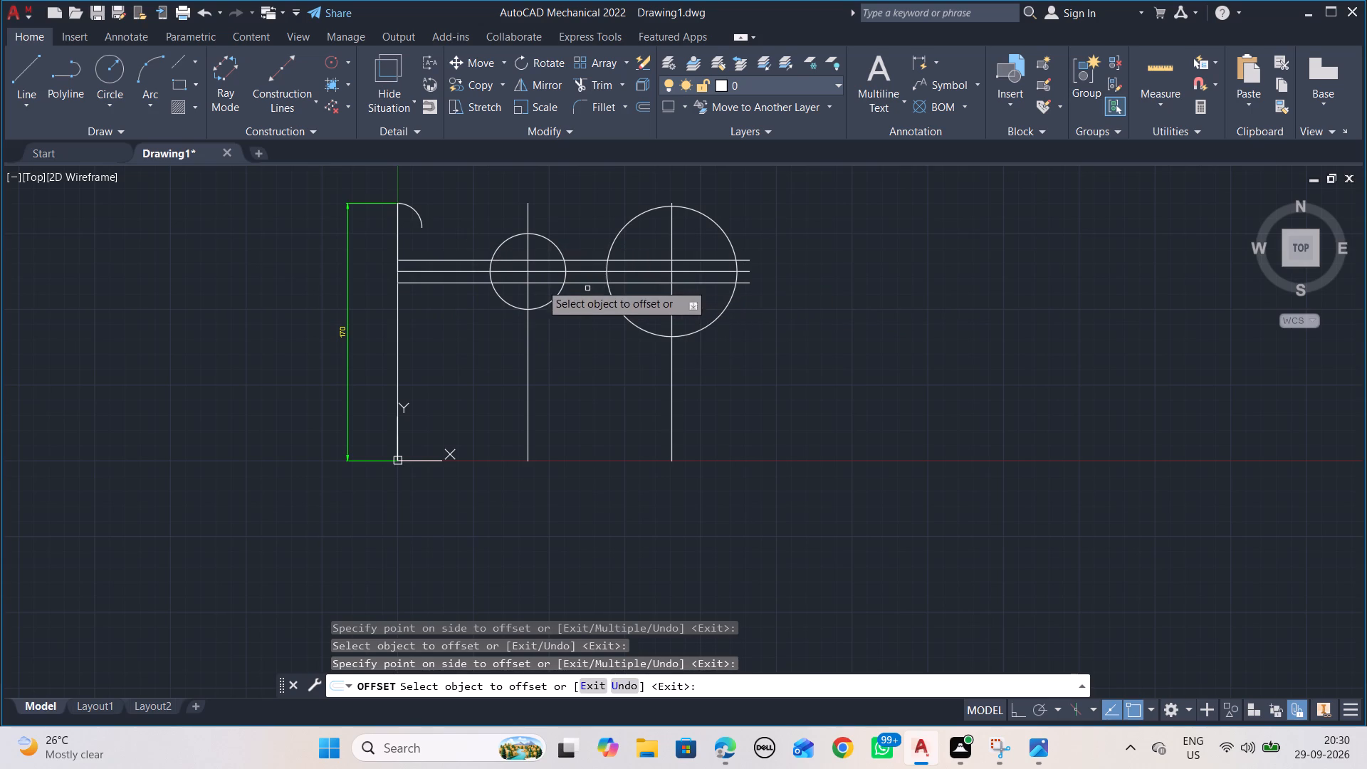
{"action": "key", "text": "alt+Tab"}
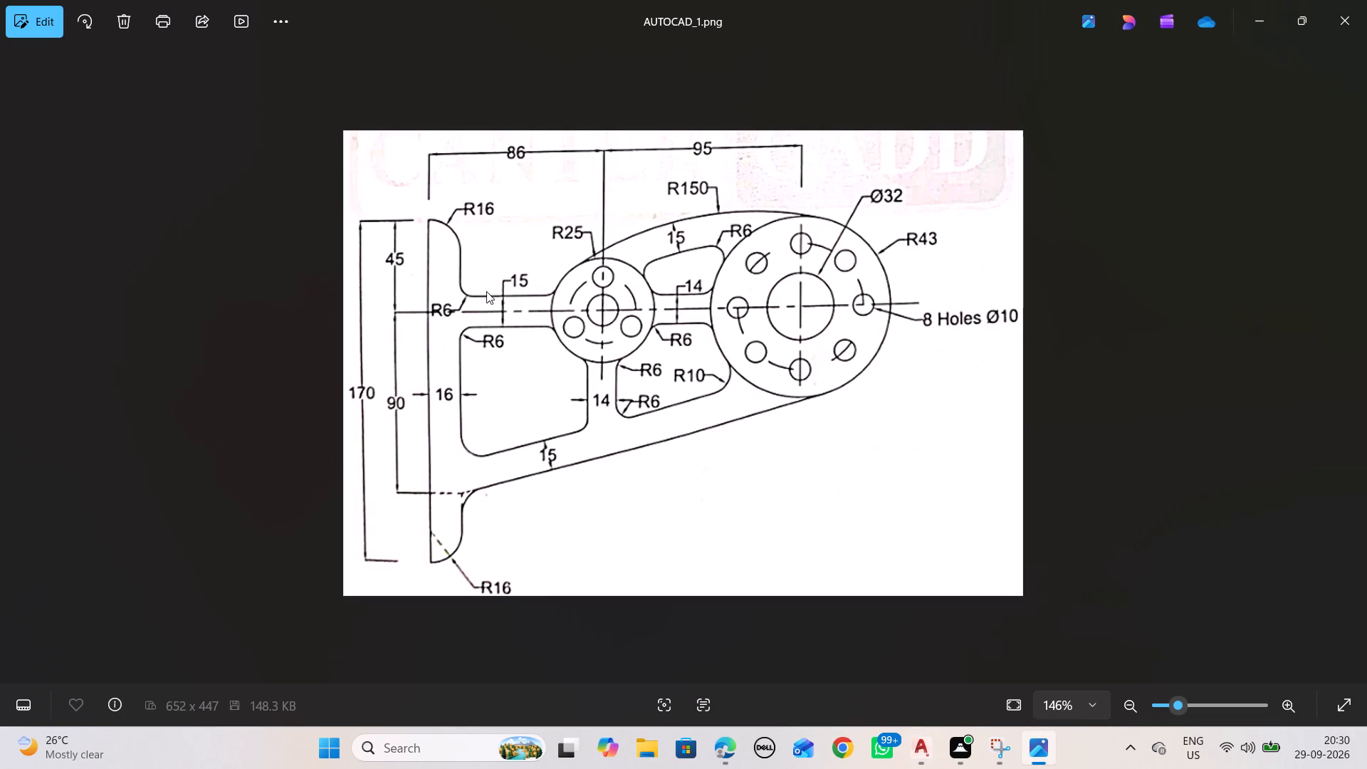
{"action": "key", "text": "alt+Tab"}
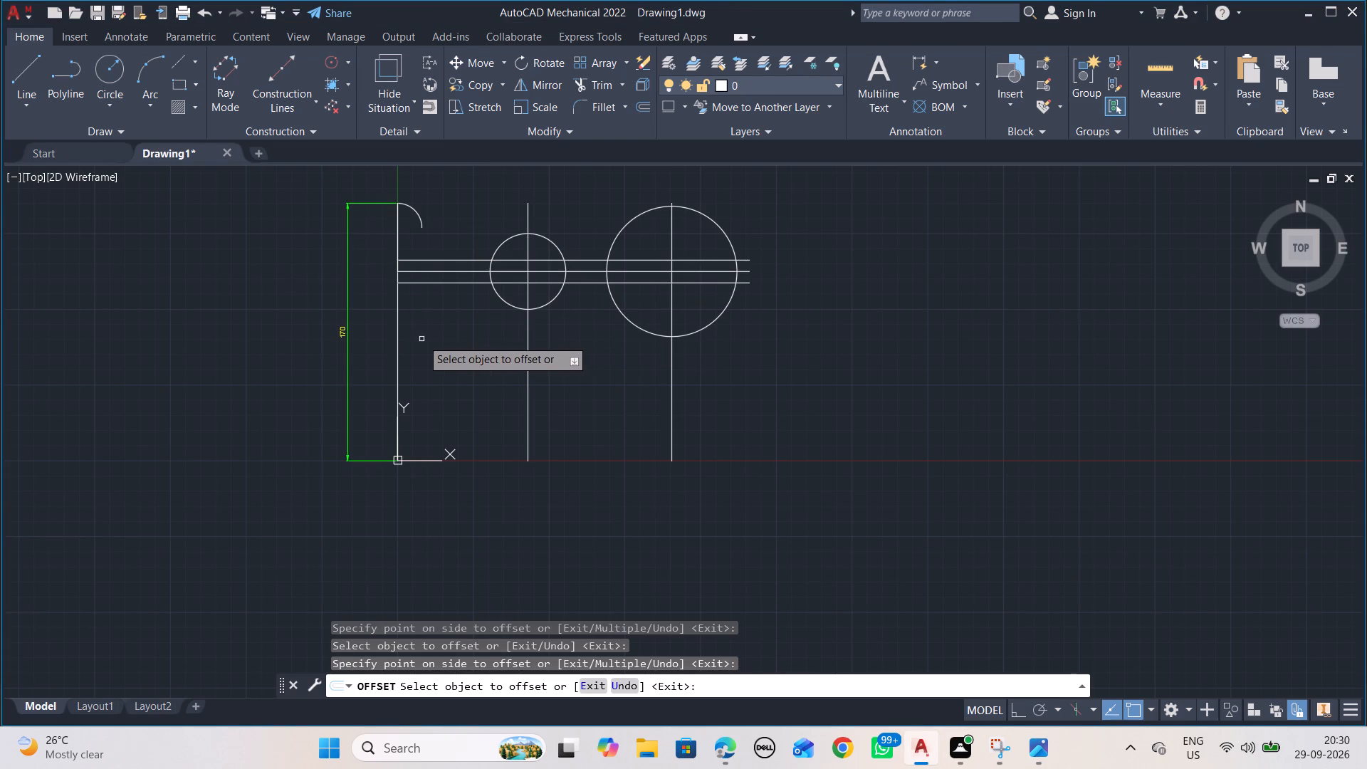
{"action": "key", "text": "Escape"}
Offset the flange's outer edge 16 units toward the bosses to form the flange's inner edge.
{"action": "key", "text": "space"}
{"action": "type", "text": "16"}
{"action": "key", "text": "Return"}
{"action": "left_click", "coordinate": [397, 344]}
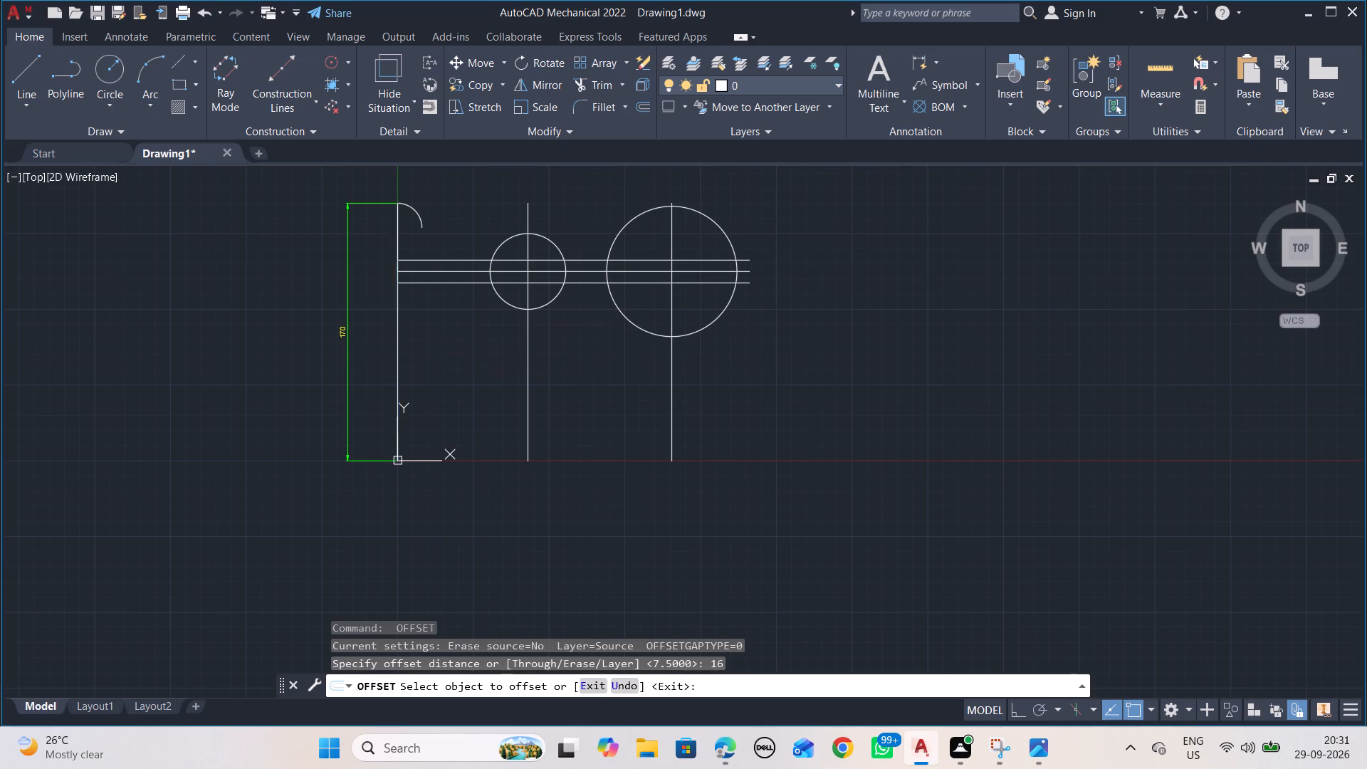
{"action": "left_click", "coordinate": [427, 343]}
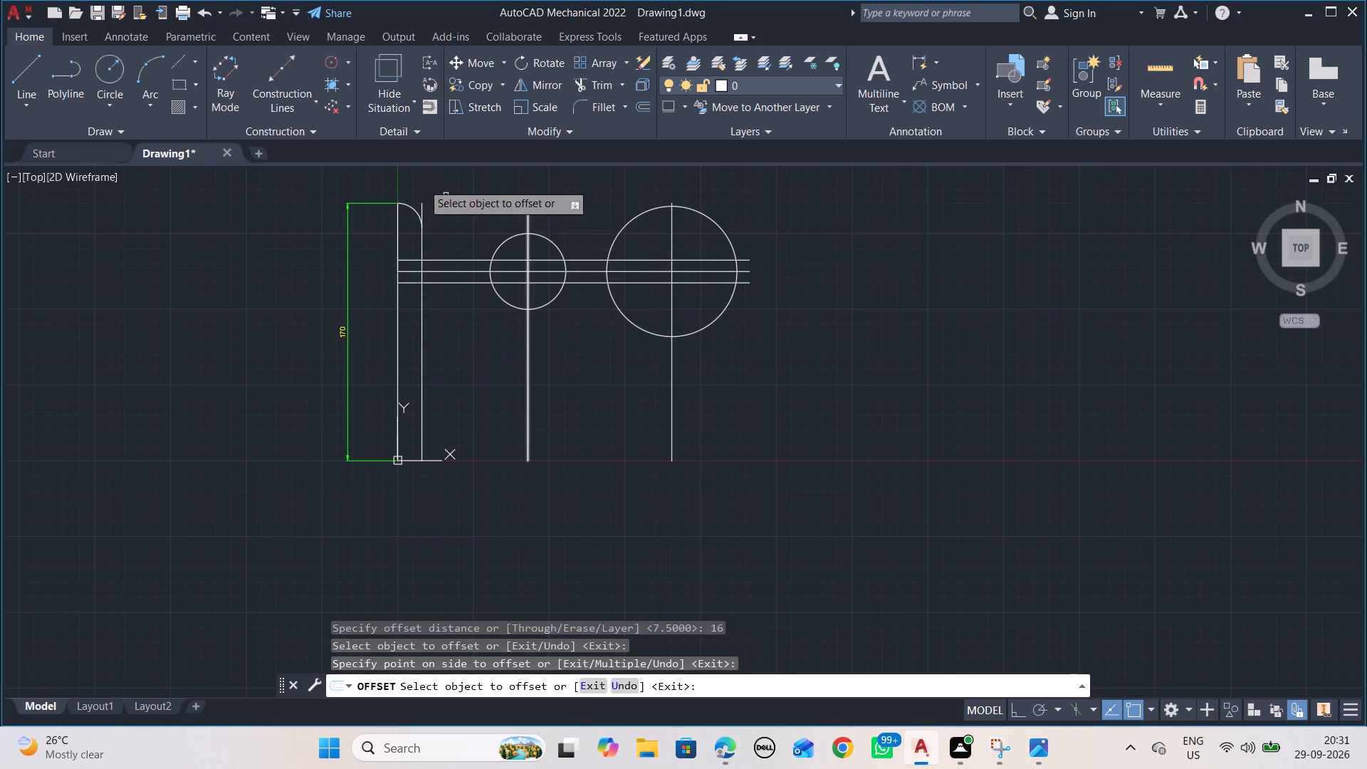
{"action": "key", "text": "Escape"}
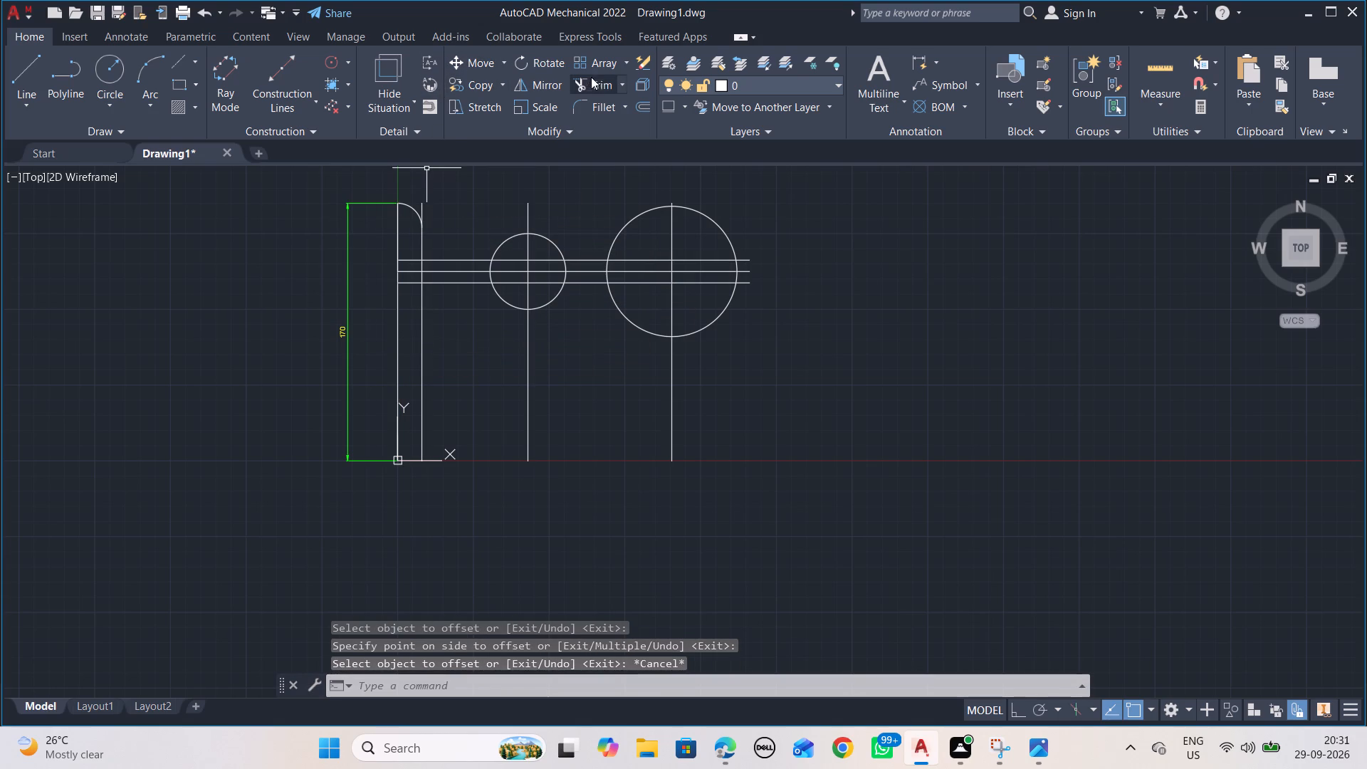
Trim the part of the flange's inner edge that extends above the upper arc.
{"action": "left_click", "coordinate": [593, 83]}
{"action": "left_click_drag", "start_coordinate": [418, 199], "coordinate": [418, 206]}
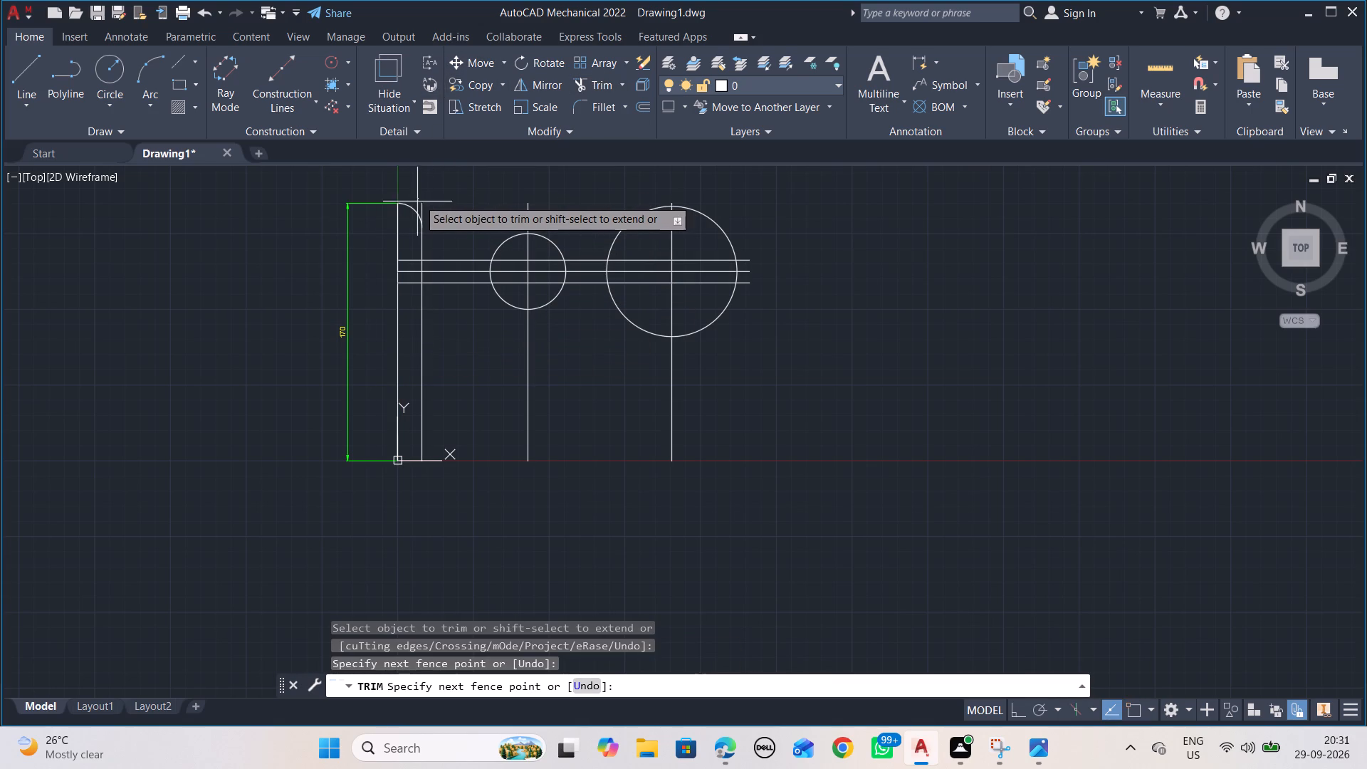
{"action": "left_click_drag", "start_coordinate": [418, 206], "coordinate": [429, 211]}
{"action": "key", "text": "Escape"}
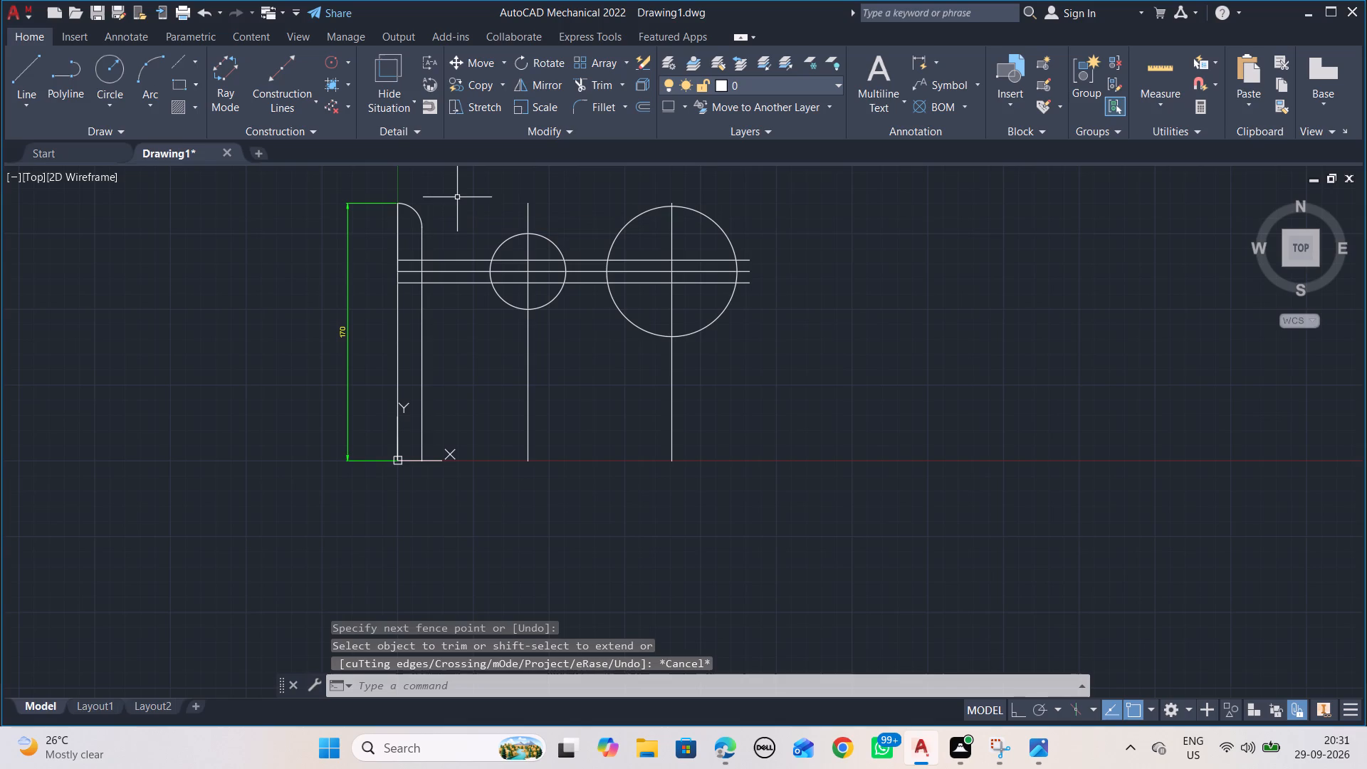
Check the reference drawing and erase the helper line along the upper part of the flange's outer edge.
{"action": "key", "text": "alt+Tab"}
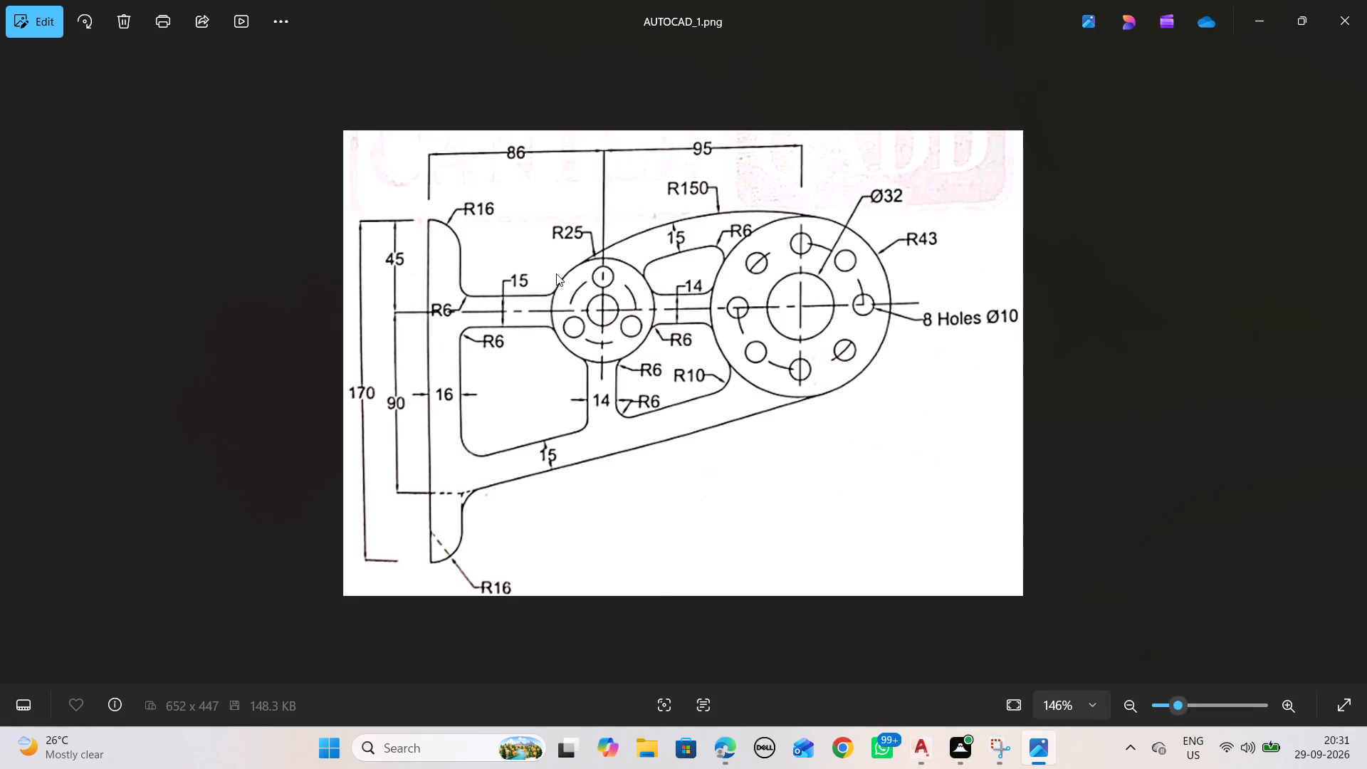
{"action": "key", "text": "alt+Tab"}
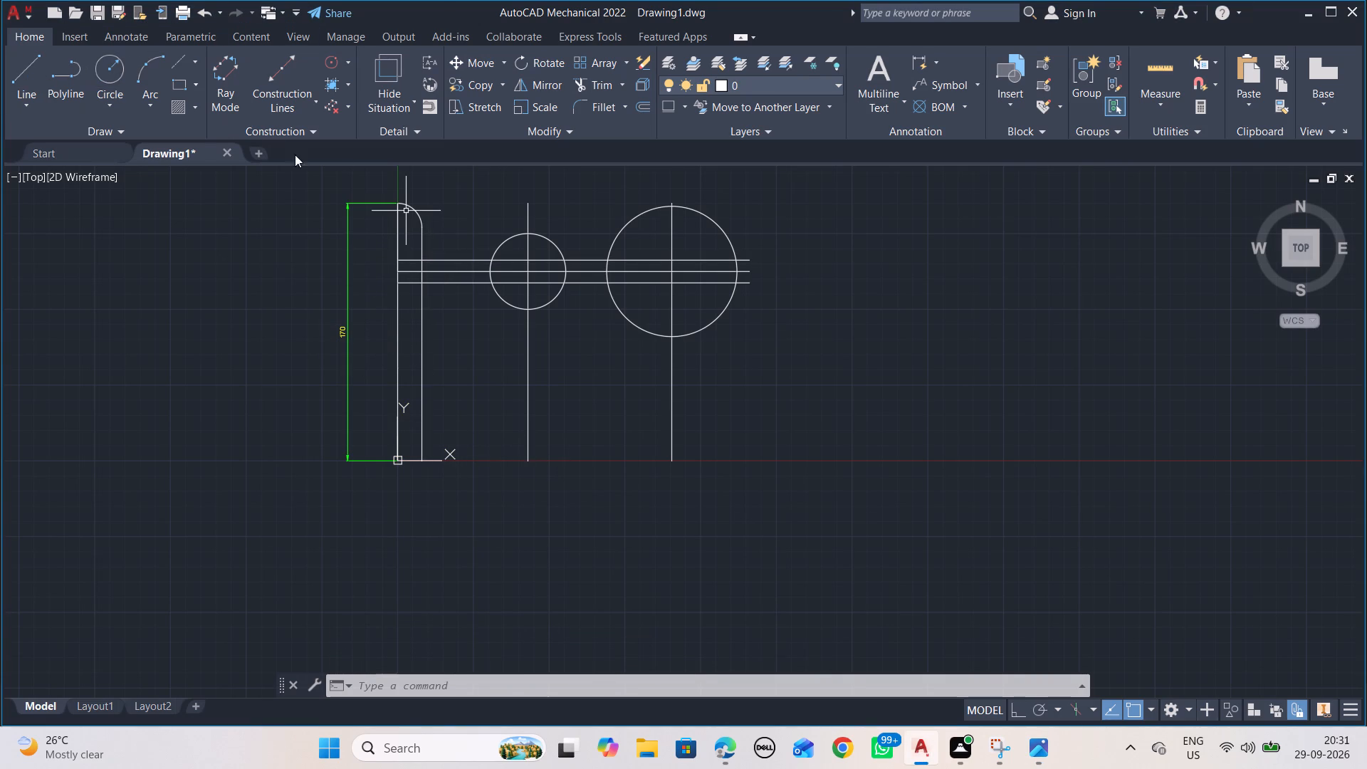
{"action": "left_click", "coordinate": [399, 221]}
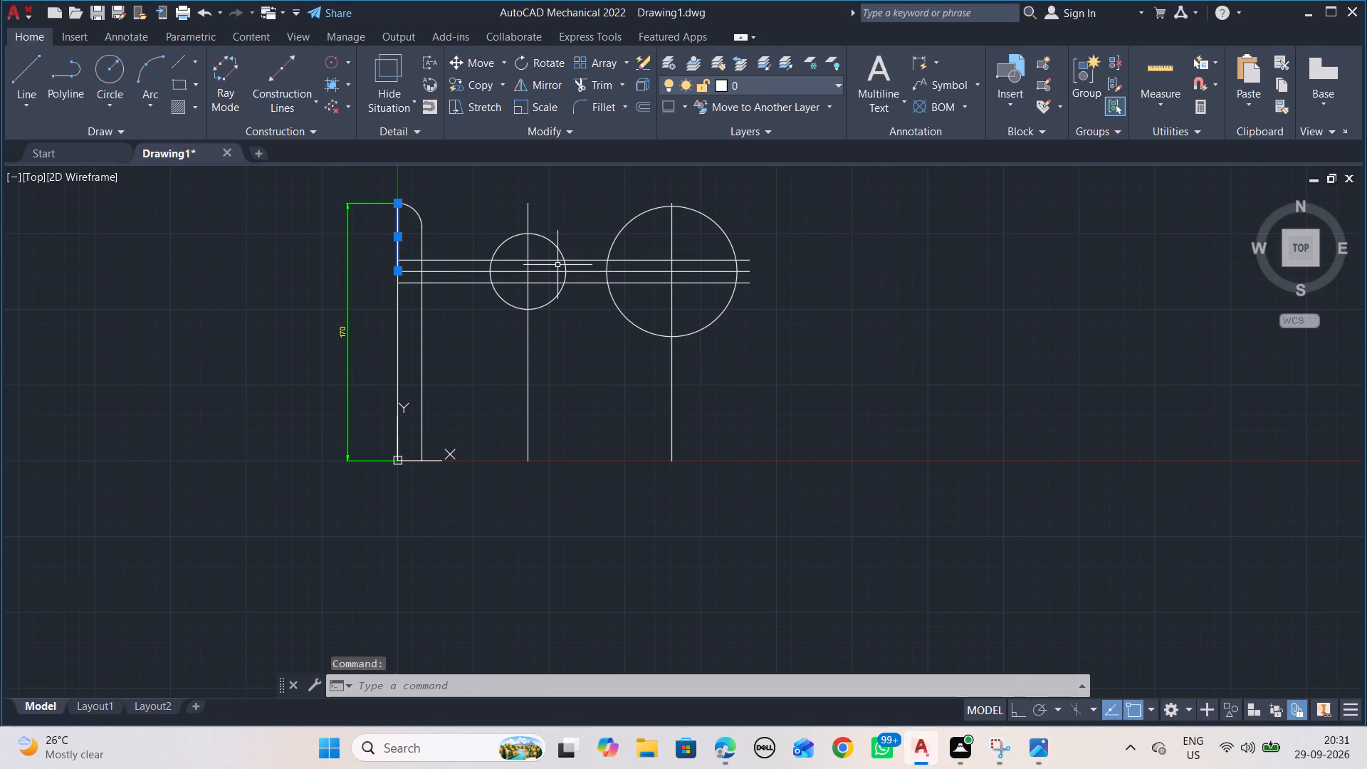
{"action": "key", "text": "Delete"}
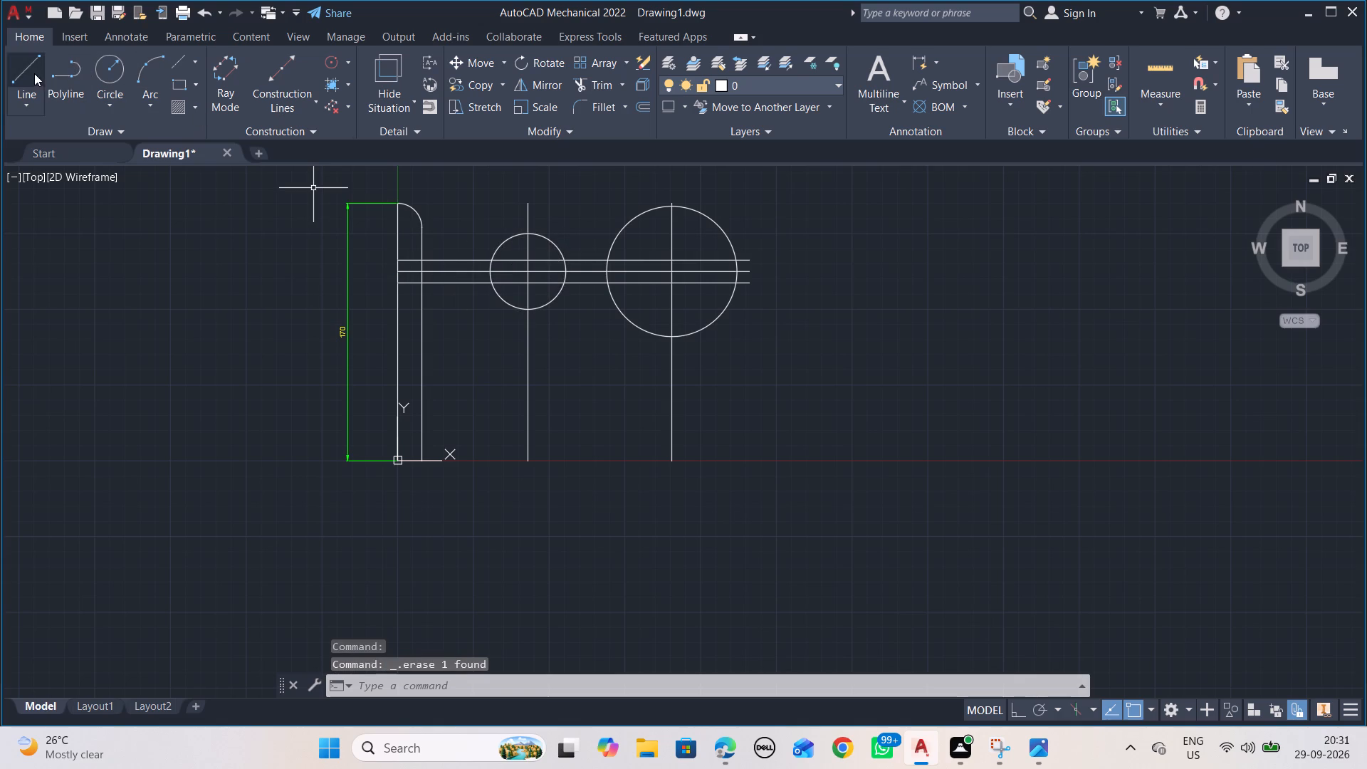
Draw a 90-unit line down the flange's outer edge from the horizontal centreline, continuing horizontally about 246 units toward the bosses.
{"action": "left_click", "coordinate": [29, 74]}
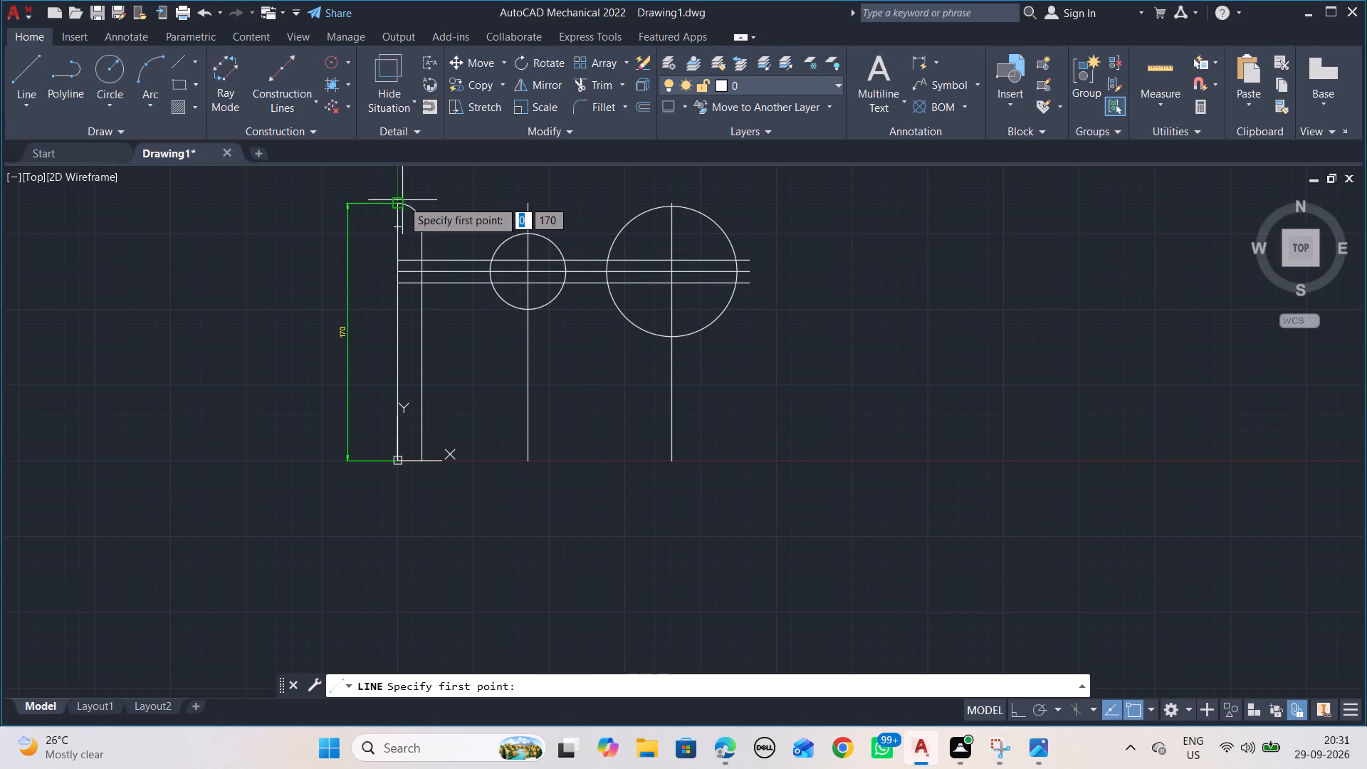
{"action": "left_click", "coordinate": [400, 271]}
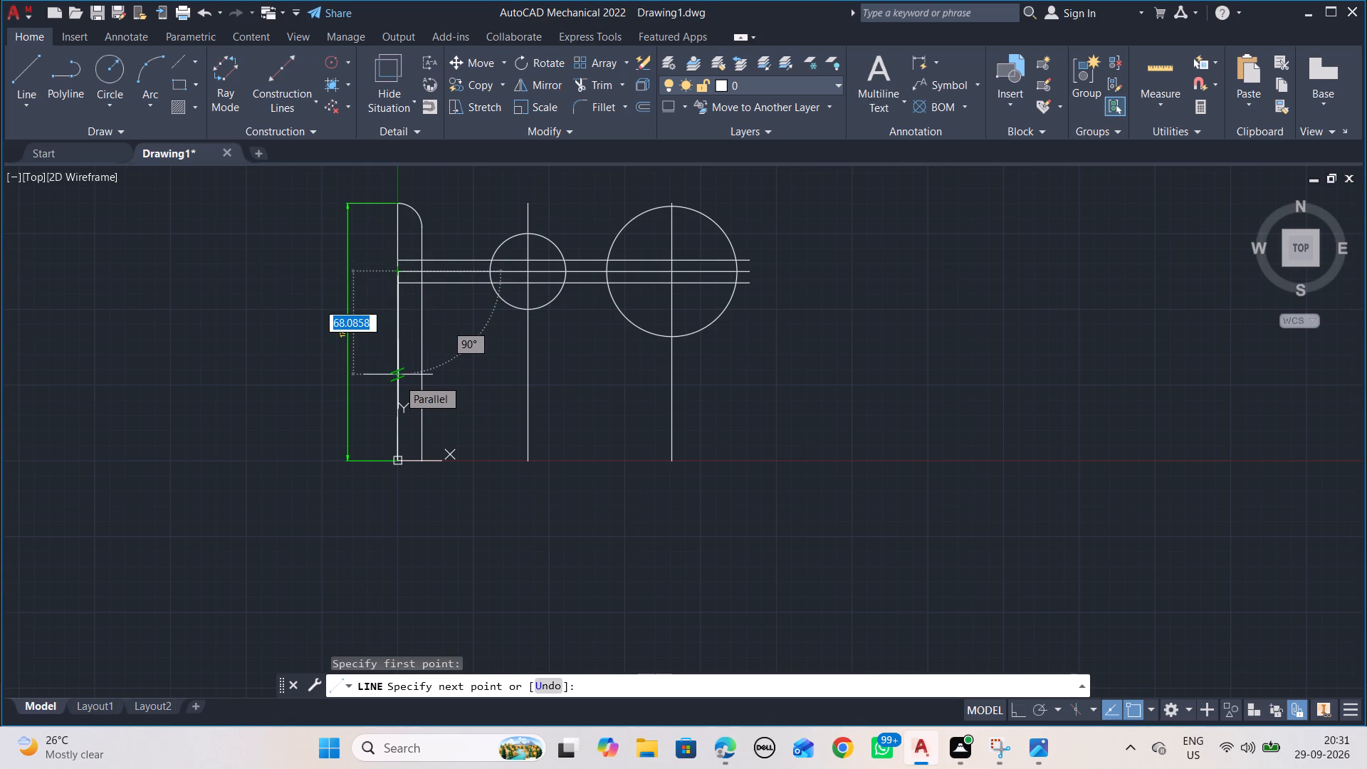
{"action": "type", "text": "90"}
{"action": "key", "text": "Return"}
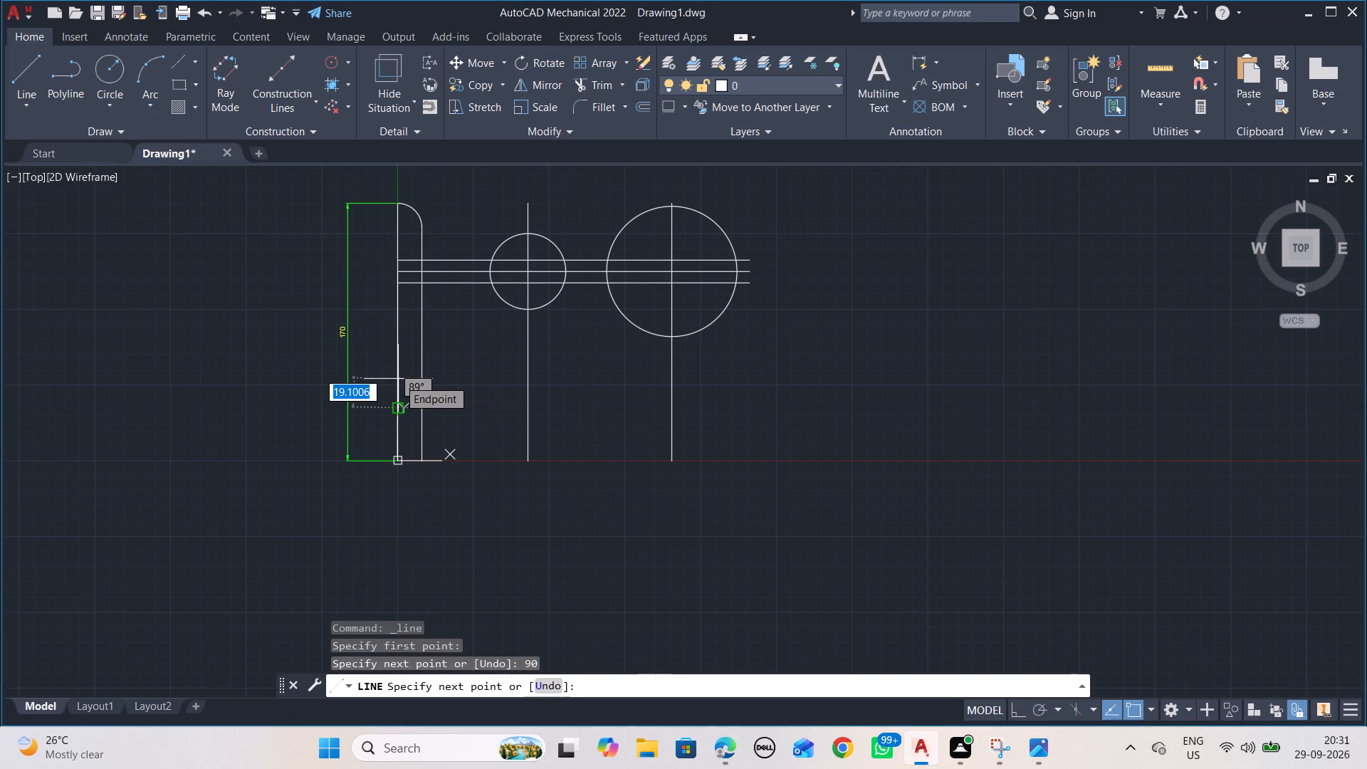
{"action": "scroll", "coordinate": [434, 375], "scroll_direction": "down", "scroll_amount": 3}
{"action": "scroll", "coordinate": [482, 389], "scroll_direction": "up", "scroll_amount": 4}
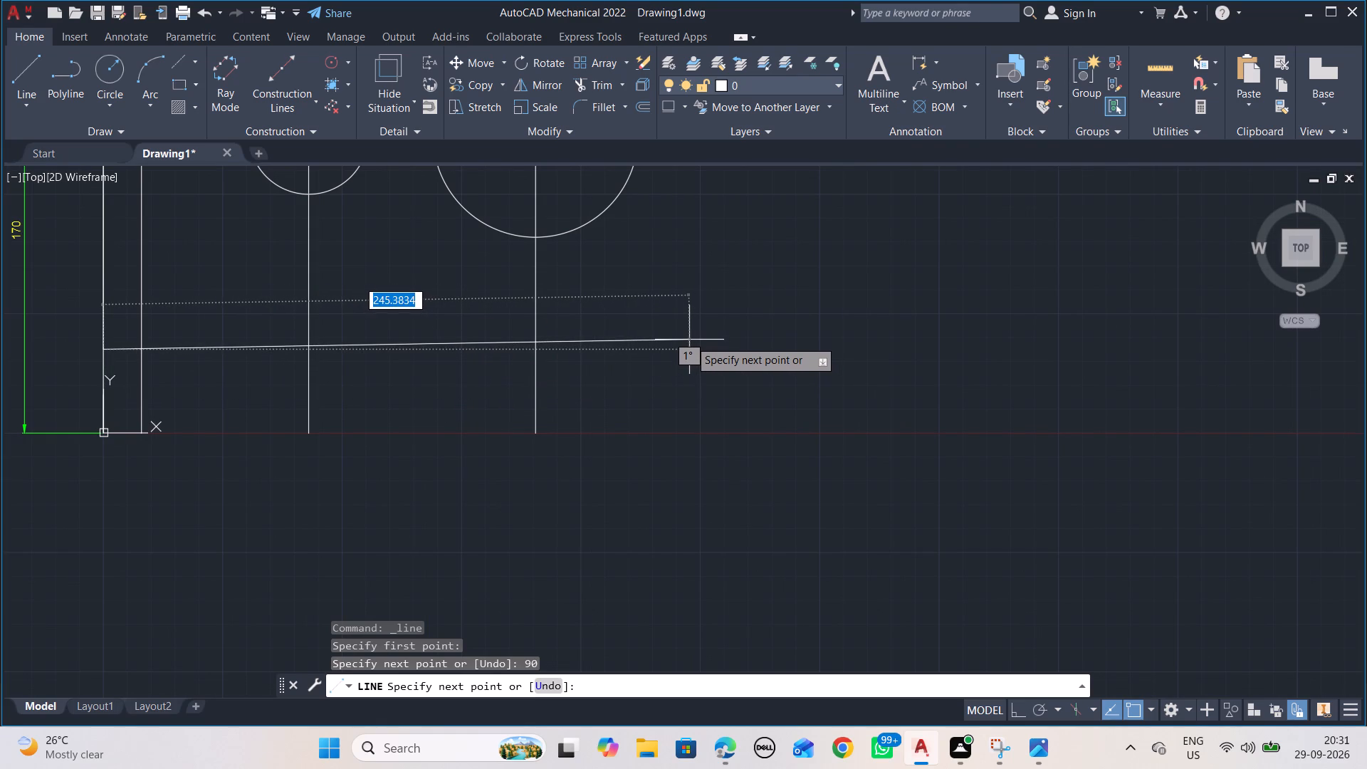
{"action": "key", "text": "Tab"}
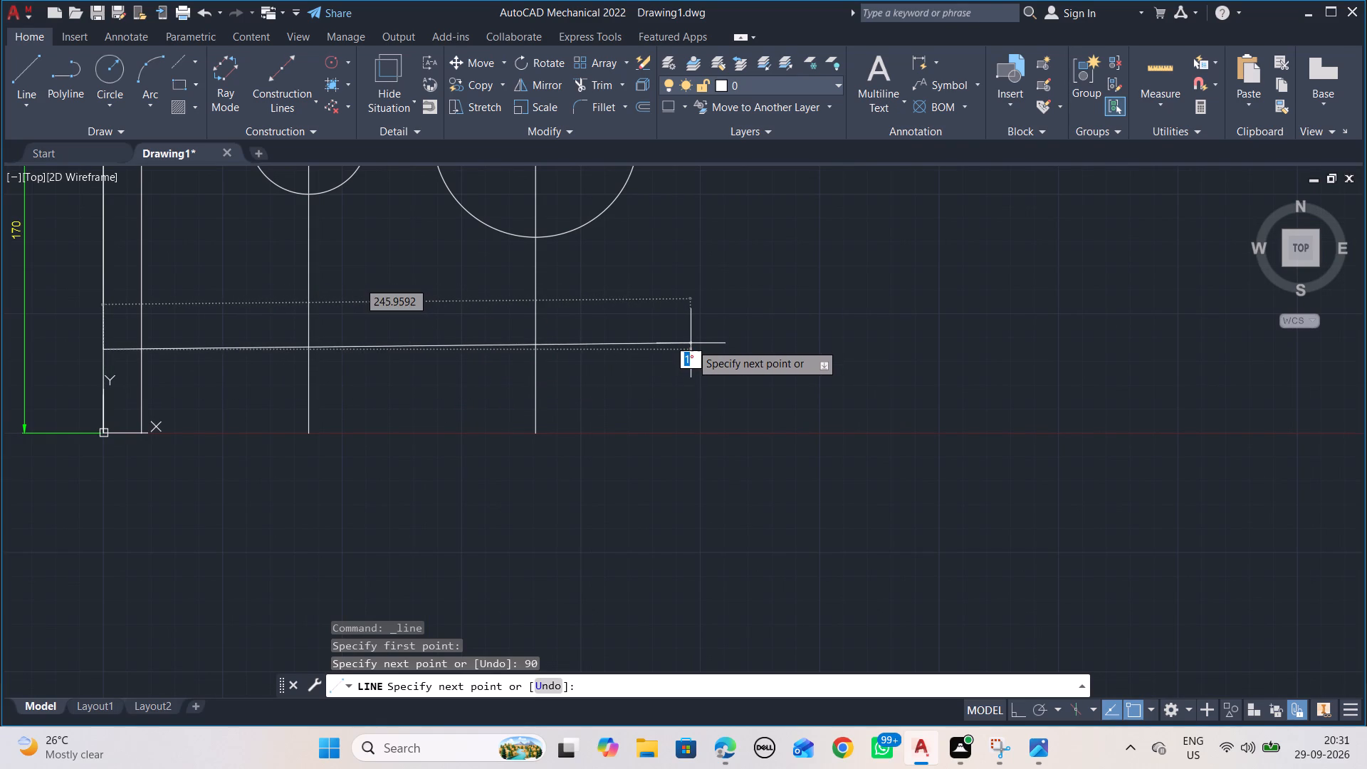
{"action": "key", "text": "0"}
{"action": "key", "text": "Return"}
{"action": "left_click", "coordinate": [691, 344]}
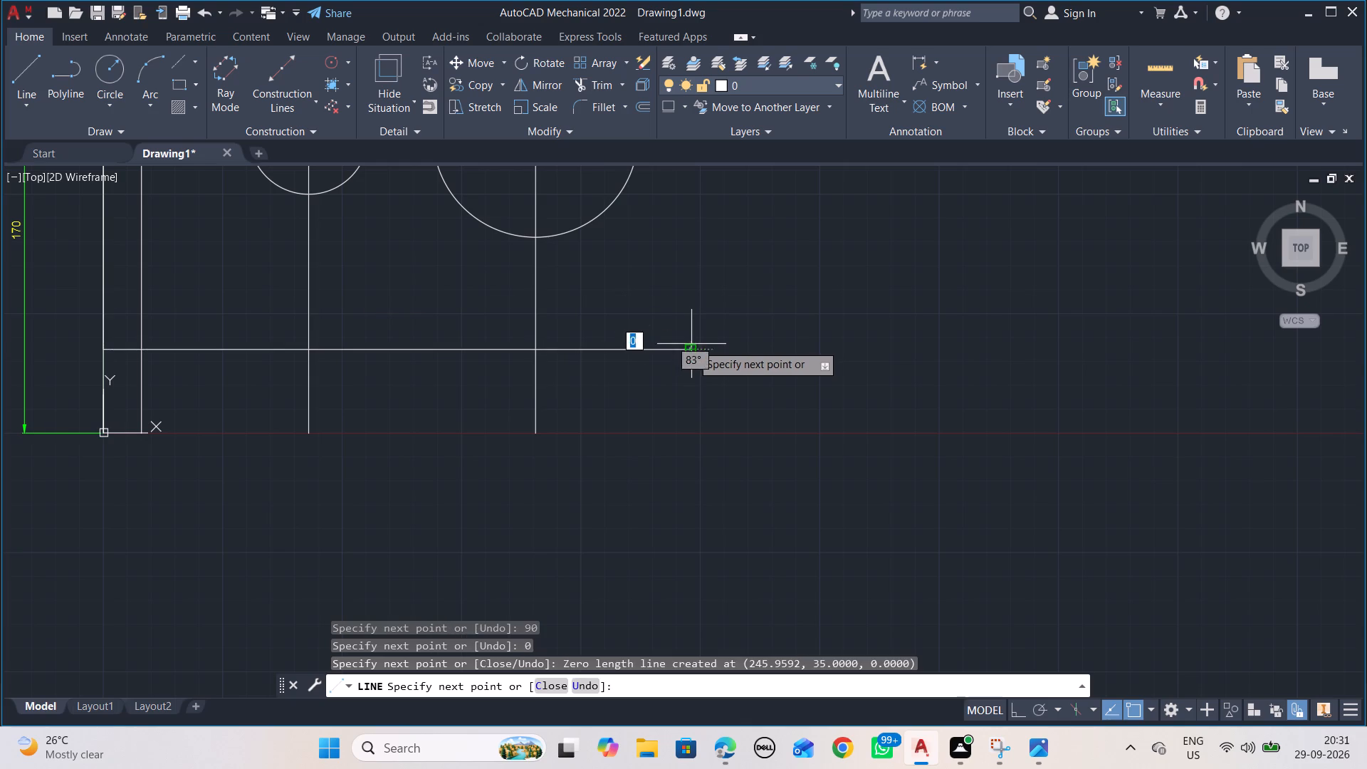
{"action": "key", "text": "Escape"}
{"action": "scroll", "coordinate": [912, 311], "scroll_direction": "down", "scroll_amount": 1}
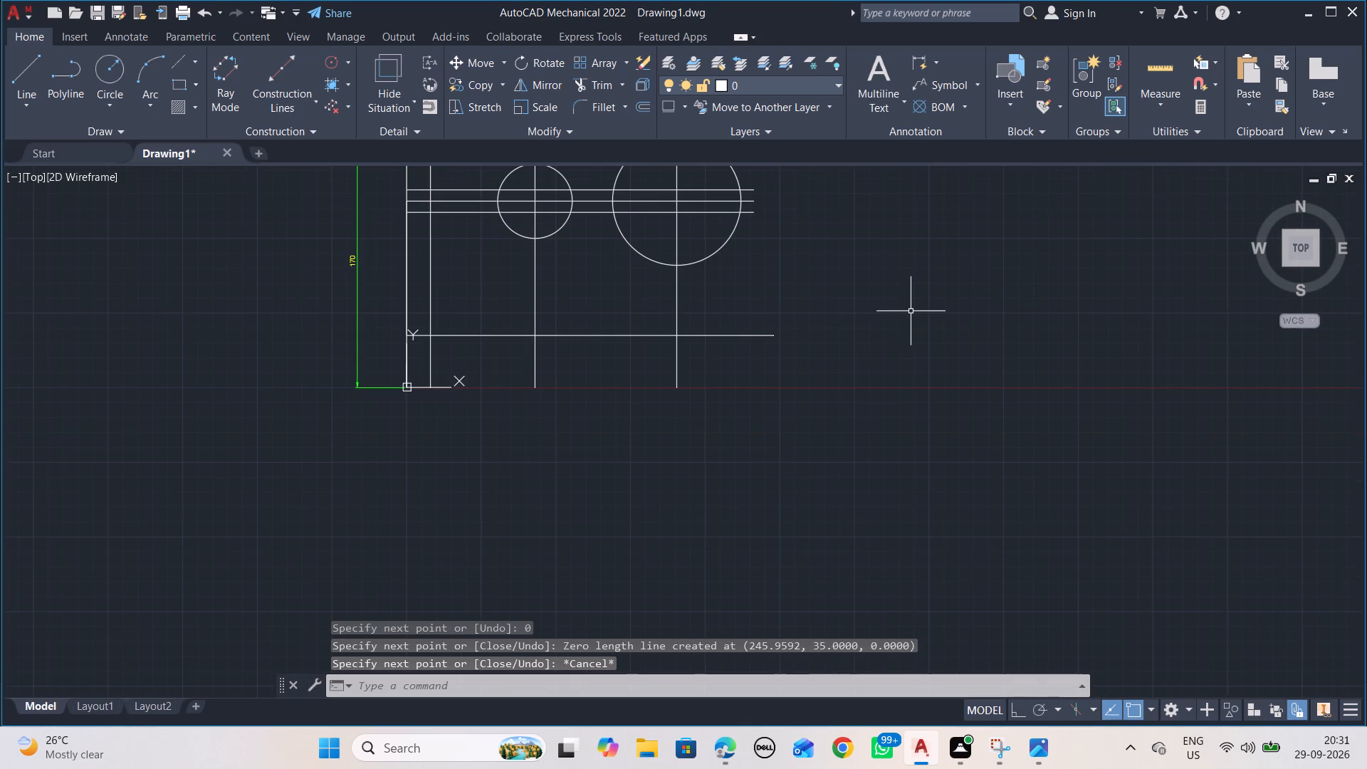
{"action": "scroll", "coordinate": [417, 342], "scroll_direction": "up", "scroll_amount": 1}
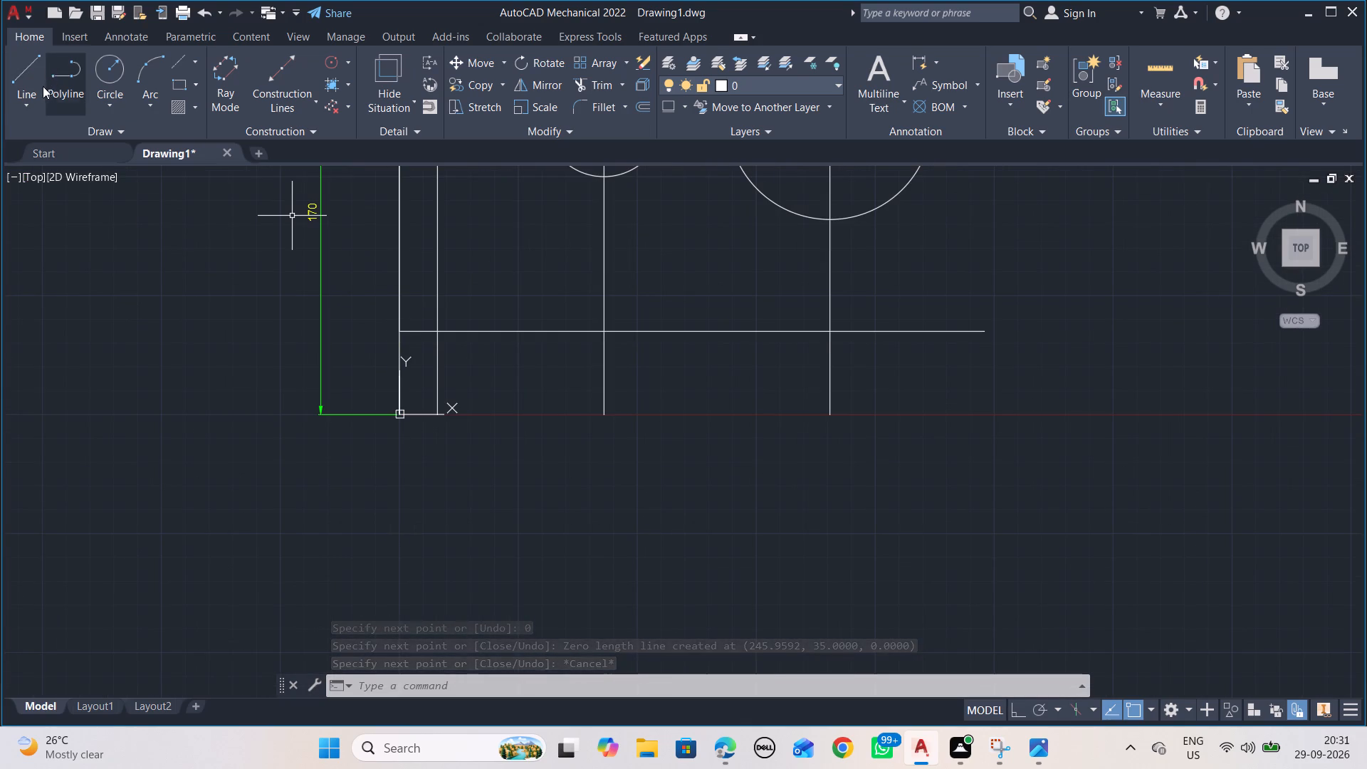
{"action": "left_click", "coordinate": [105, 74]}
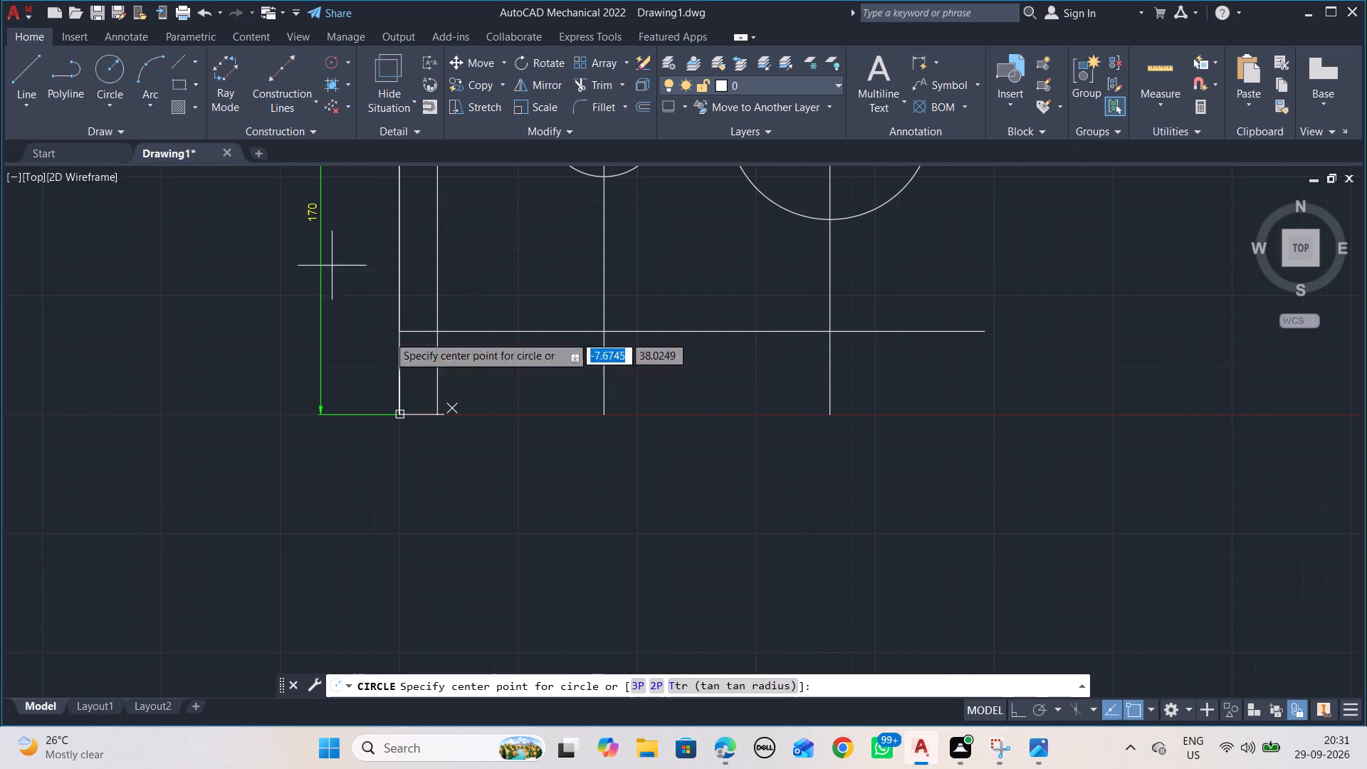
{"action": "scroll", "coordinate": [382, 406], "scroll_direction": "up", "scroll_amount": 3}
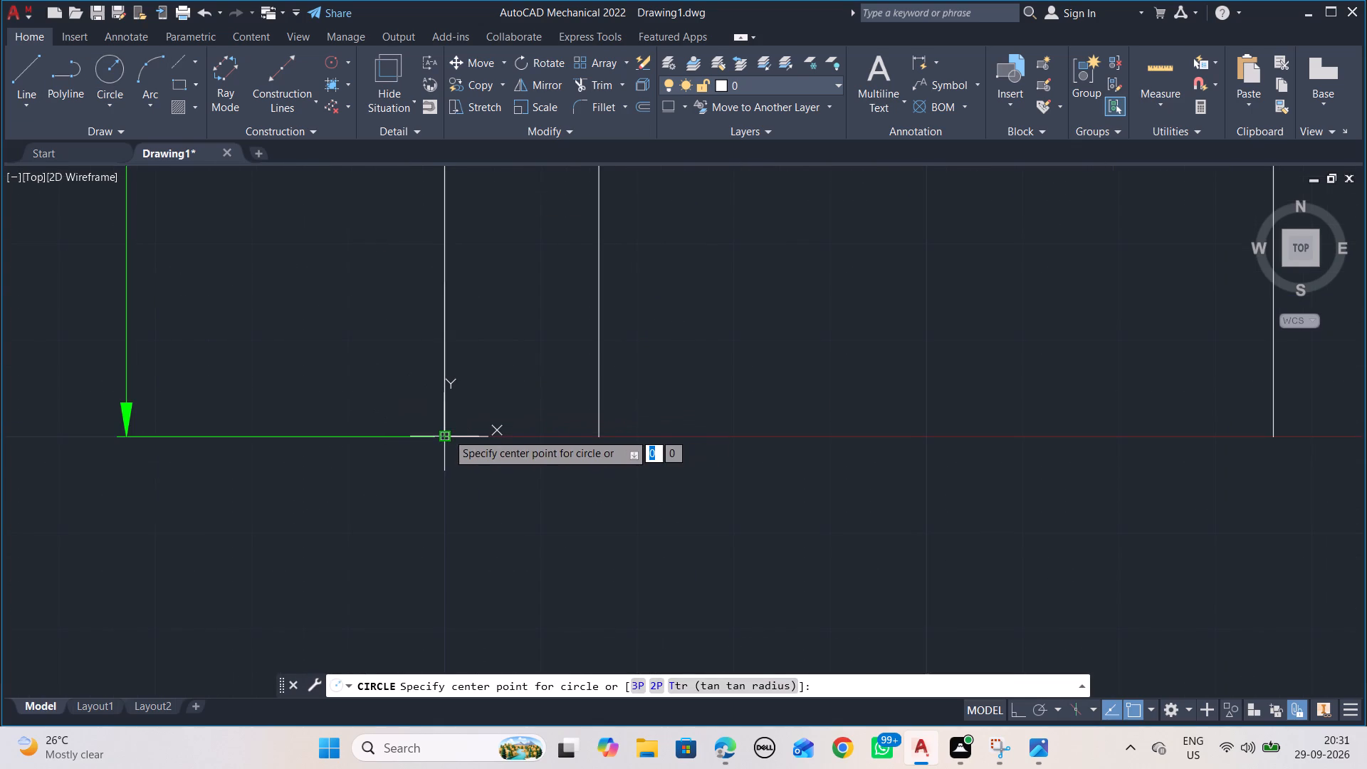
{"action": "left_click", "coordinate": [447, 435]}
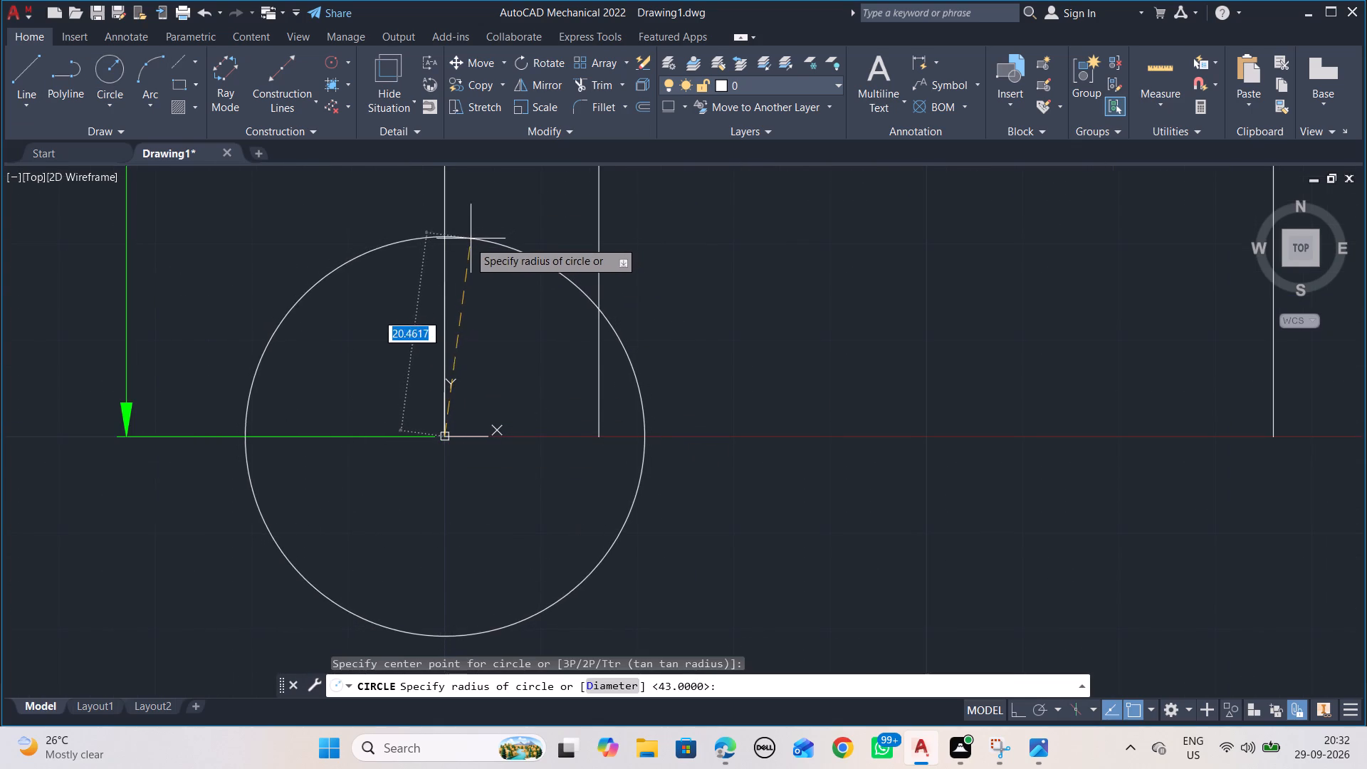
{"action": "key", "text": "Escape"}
Draw a 16-unit helper line vertically up from the flange's lower endpoint along its outer edge.
{"action": "left_click", "coordinate": [30, 66]}
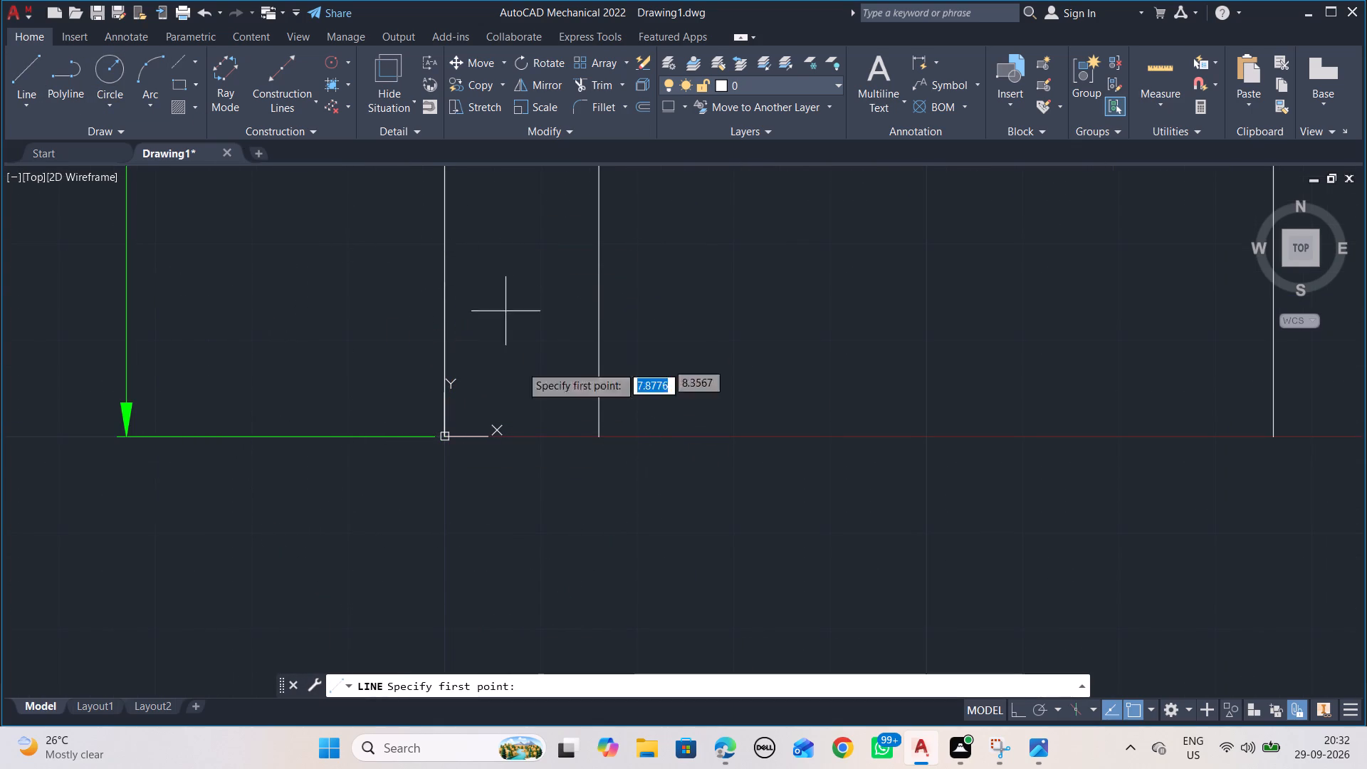
{"action": "left_click", "coordinate": [446, 433]}
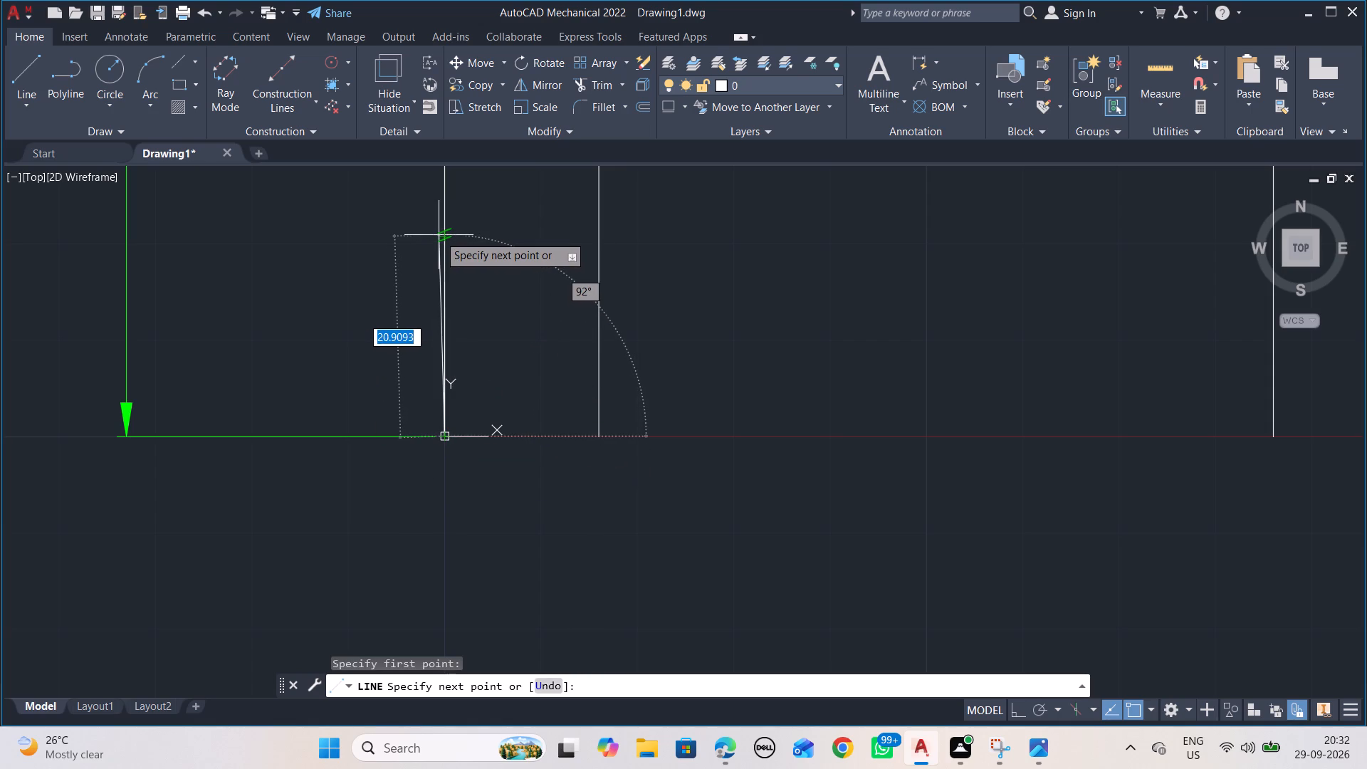
{"action": "type", "text": "16"}
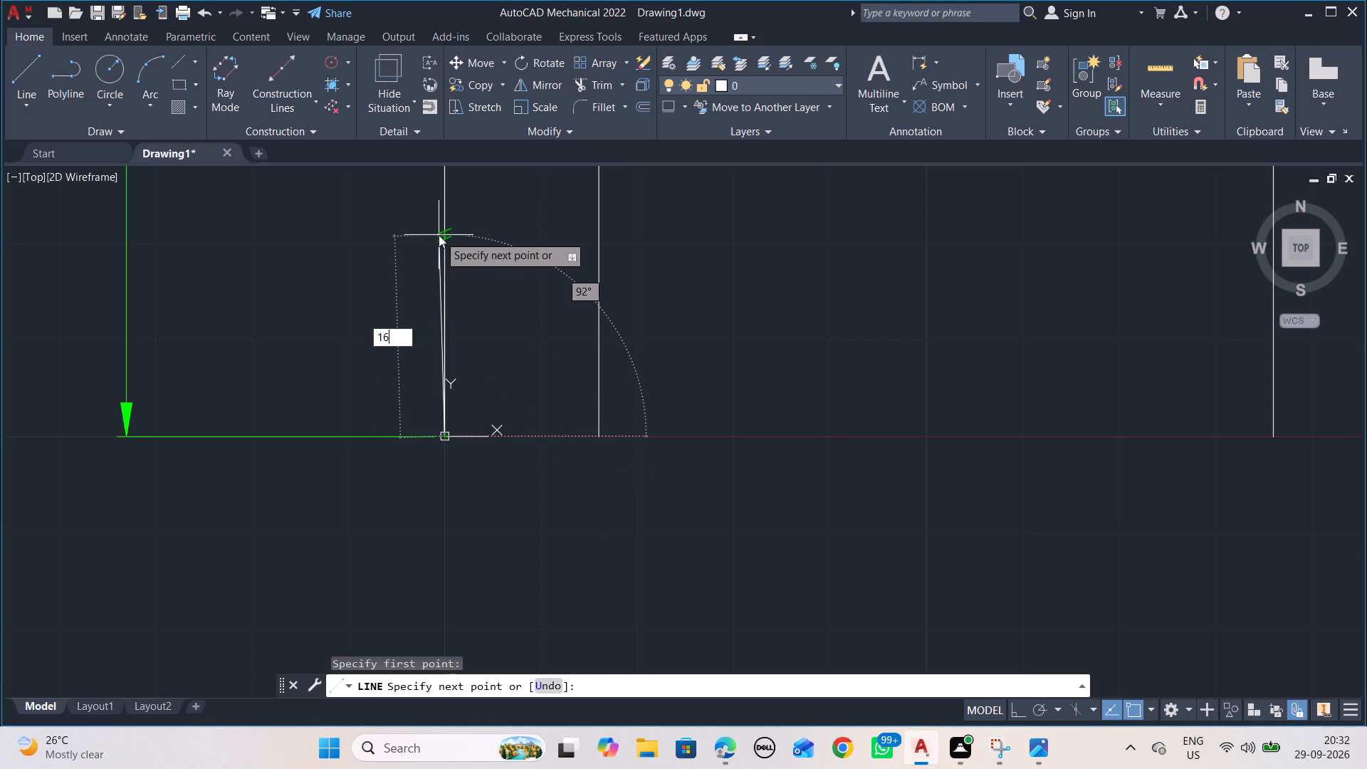
{"action": "key", "text": "Tab"}
{"action": "type", "text": "90"}
{"action": "key", "text": "Return"}
{"action": "left_click", "coordinate": [439, 235]}
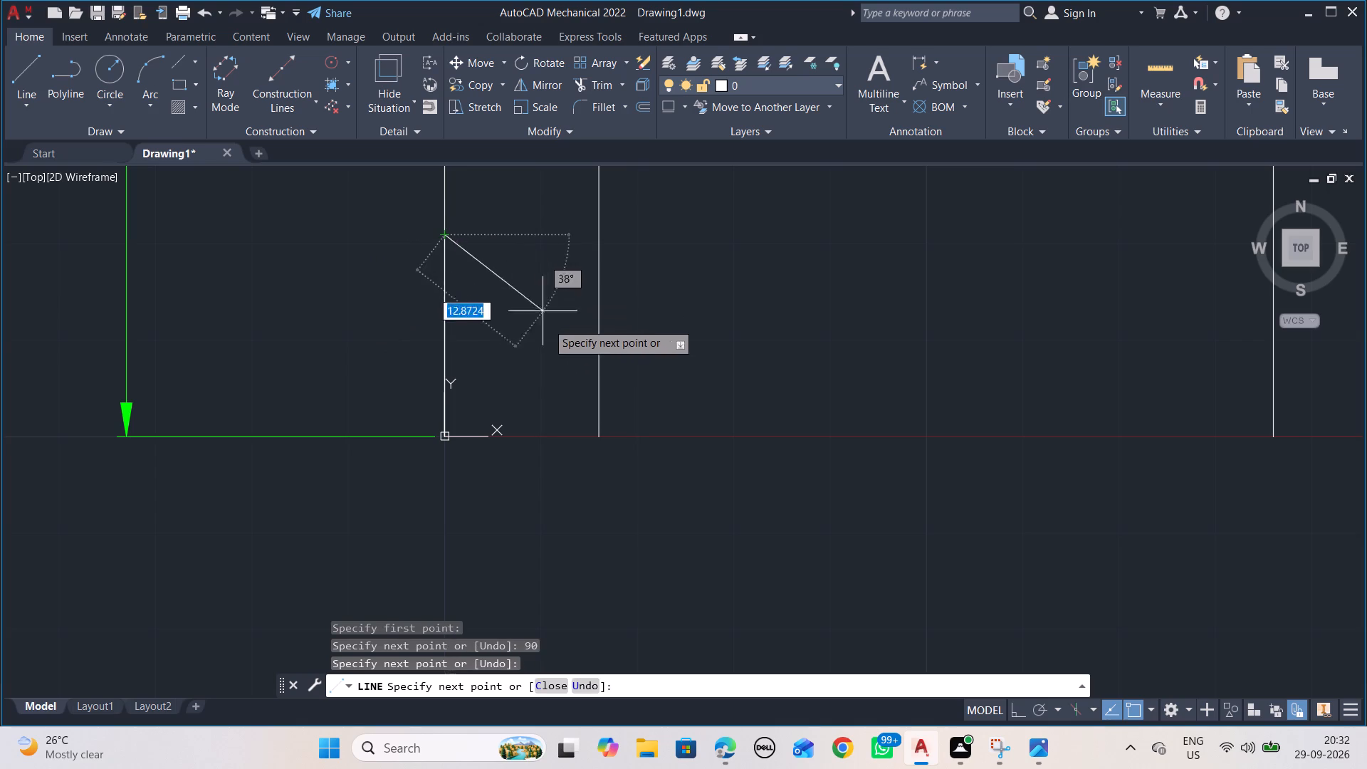
{"action": "key", "text": "Escape"}
Draw a radius 16 circle centred on the helper line's upper end and passing through the flange's lower endpoint.
{"action": "left_click", "coordinate": [99, 80]}
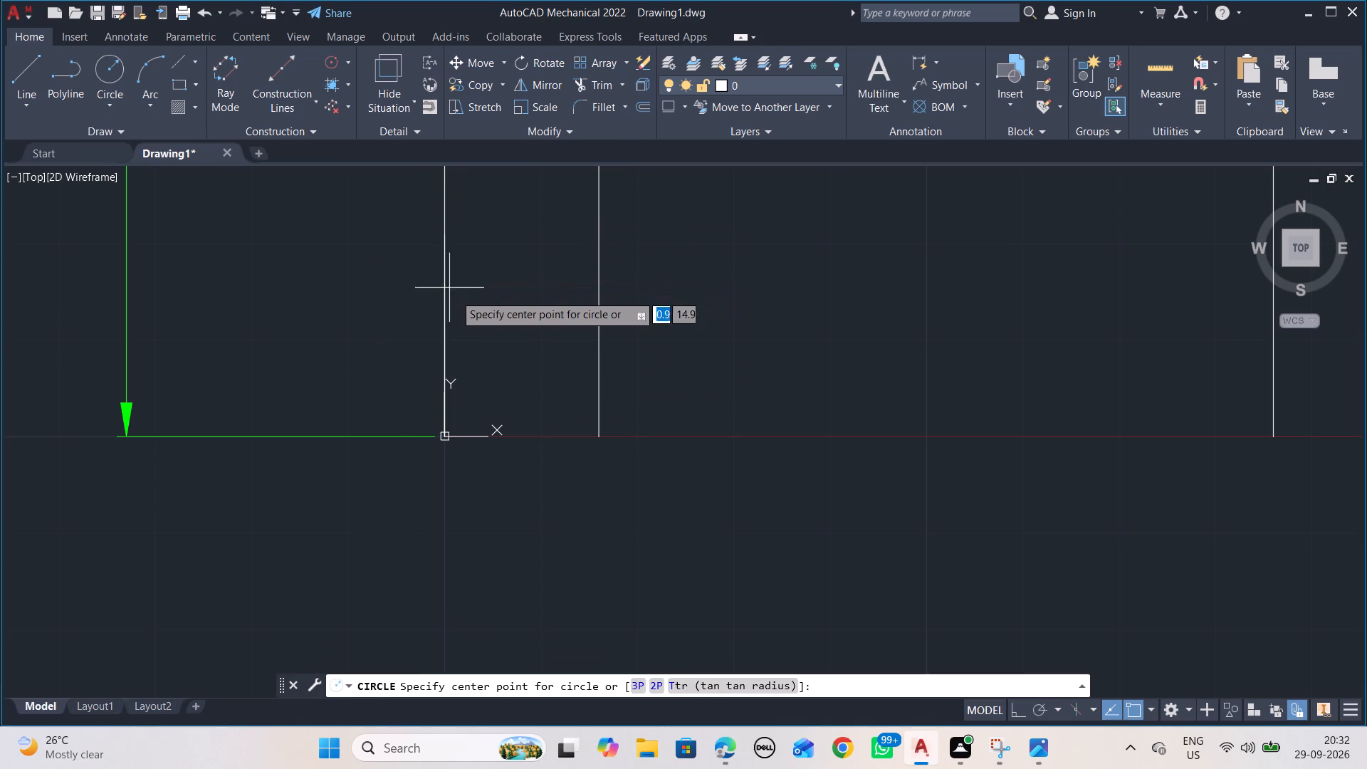
{"action": "key", "text": "Escape"}
{"action": "left_click", "coordinate": [442, 318]}
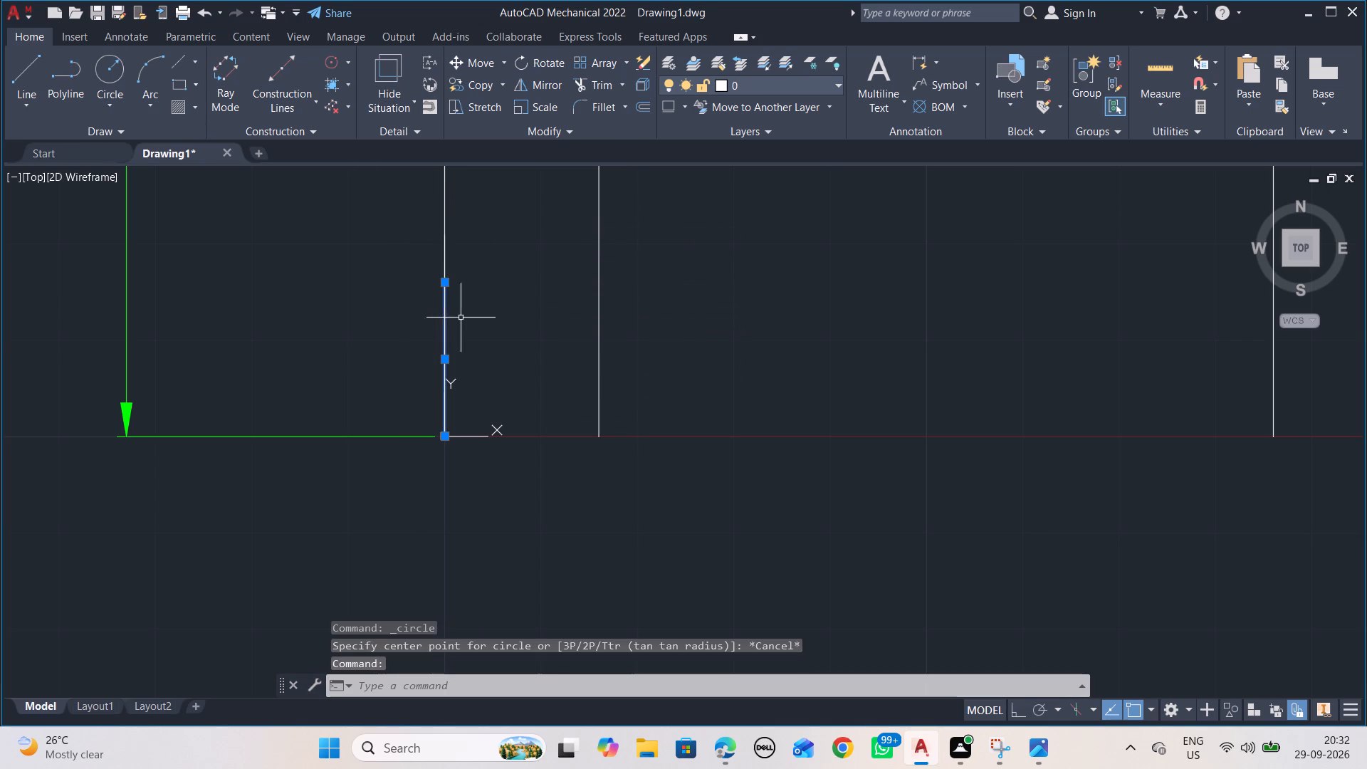
{"action": "left_click", "coordinate": [114, 71]}
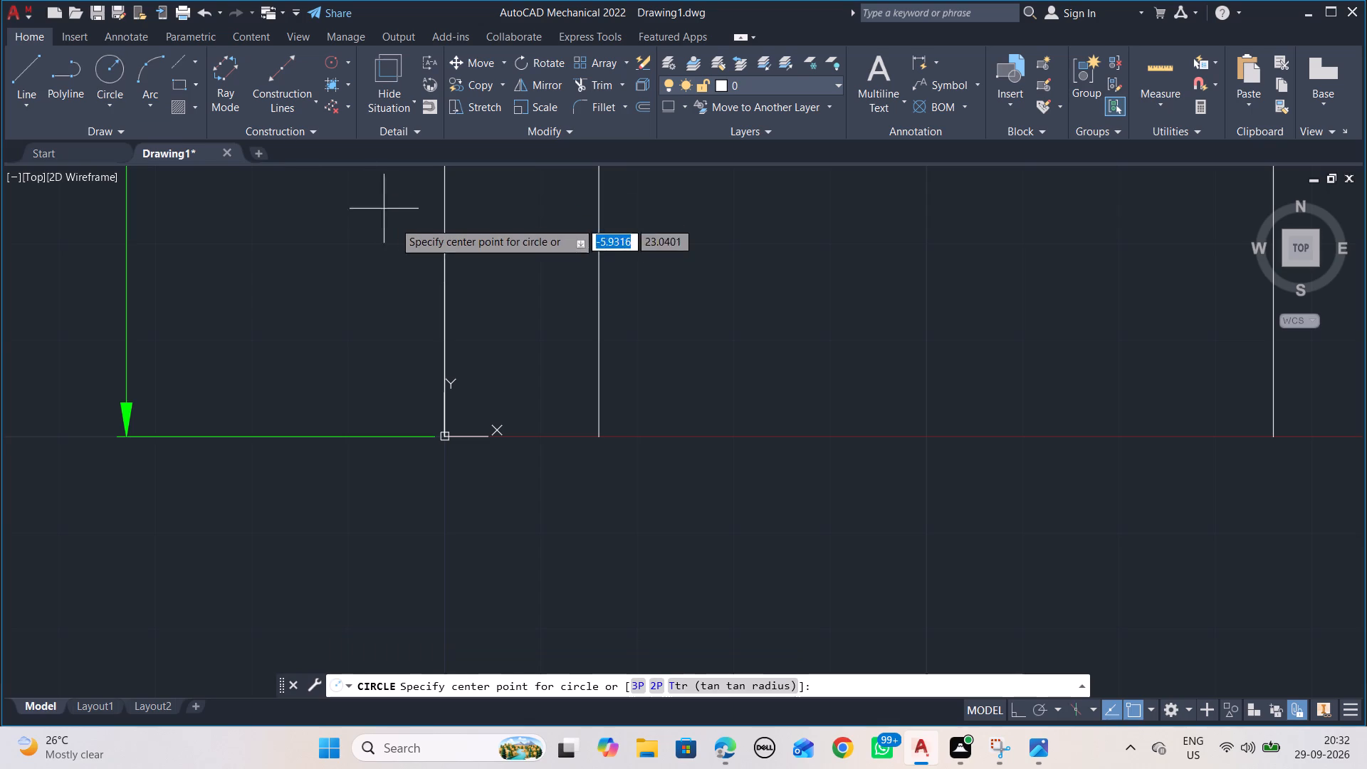
{"action": "left_click", "coordinate": [444, 281]}
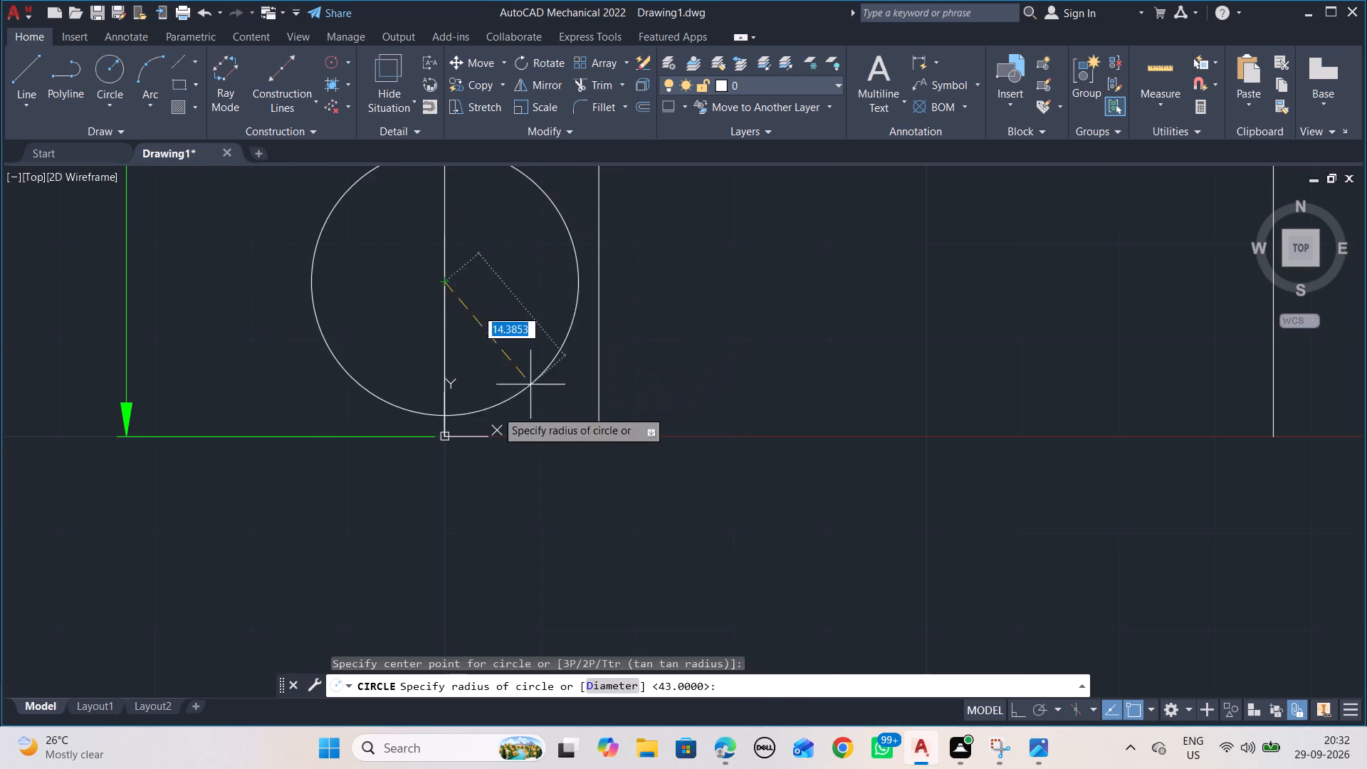
{"action": "left_click", "coordinate": [443, 433]}
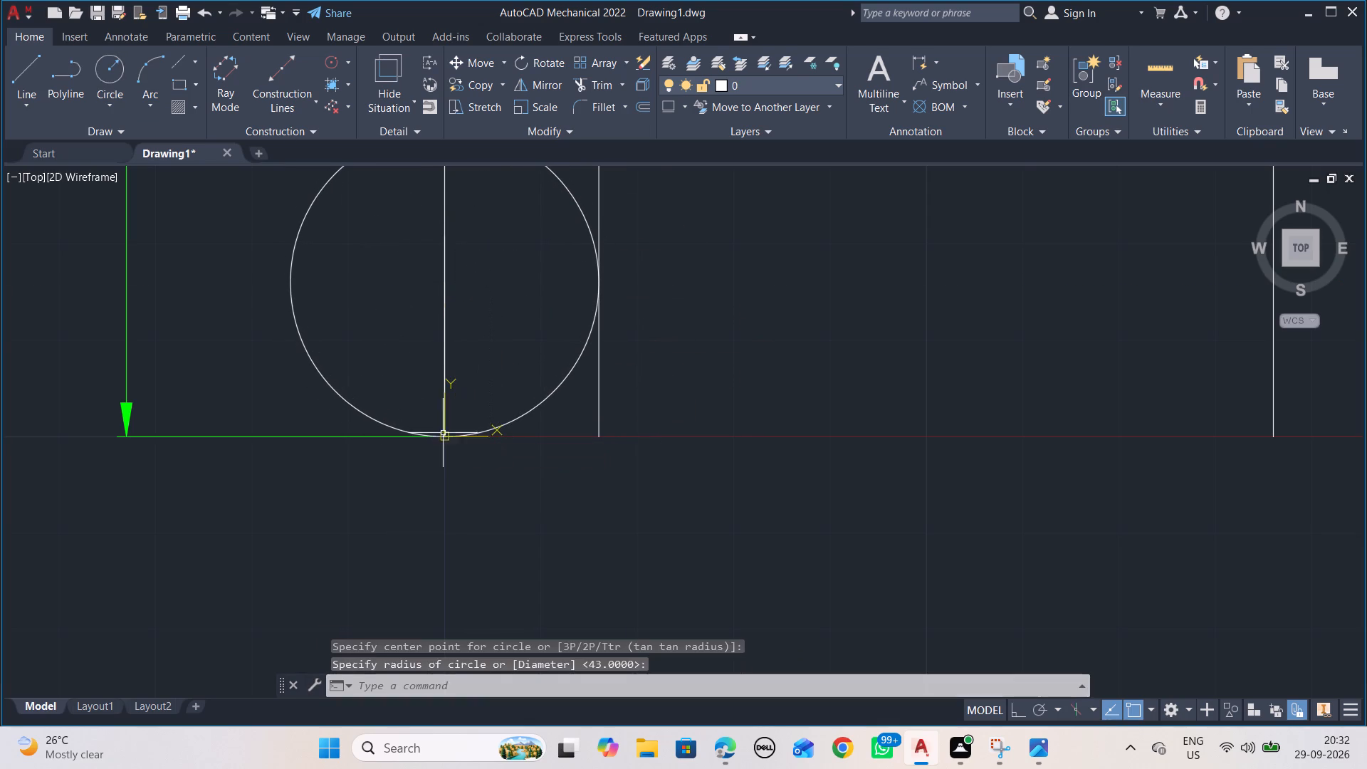
{"action": "key", "text": "Escape"}
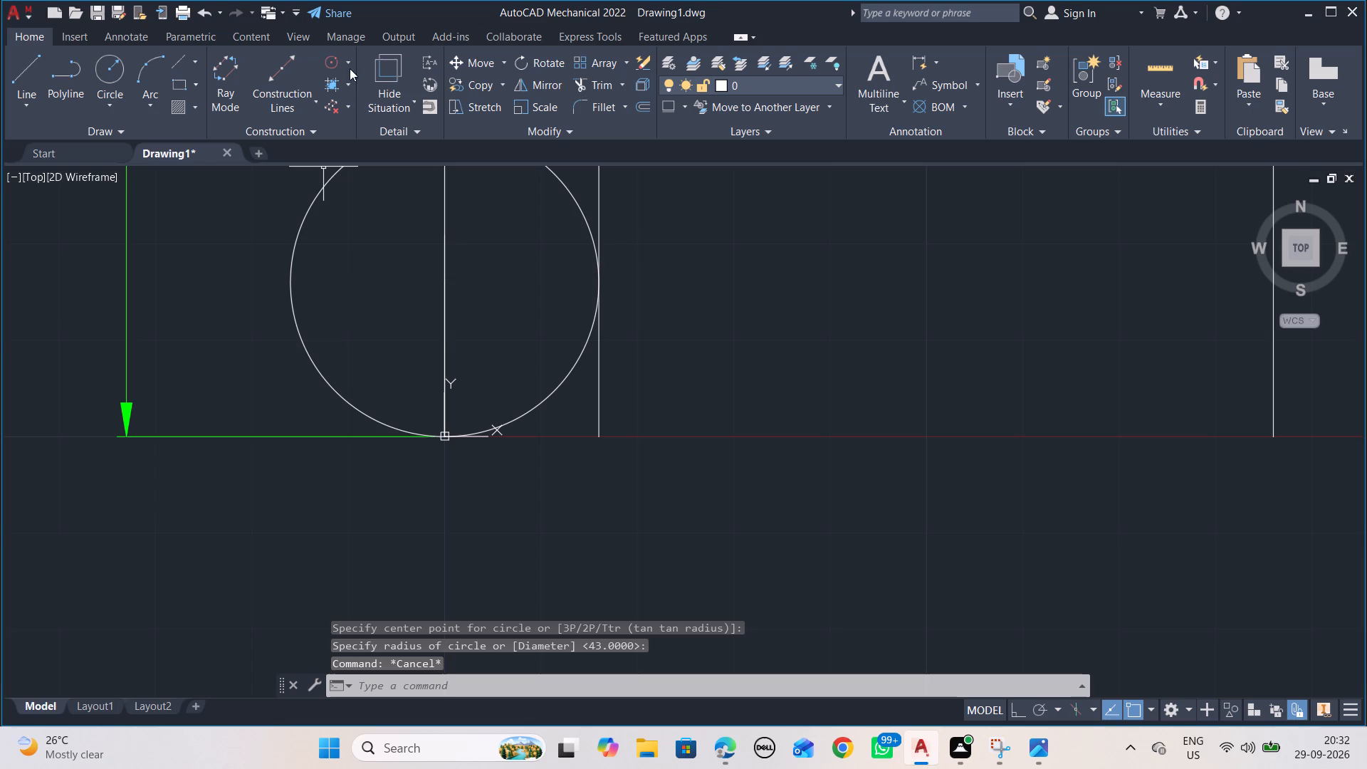
Trim the flange's lower end to a quarter arc meeting its inner edge, and trim the horizontal line inside the flange.
{"action": "left_click", "coordinate": [599, 84]}
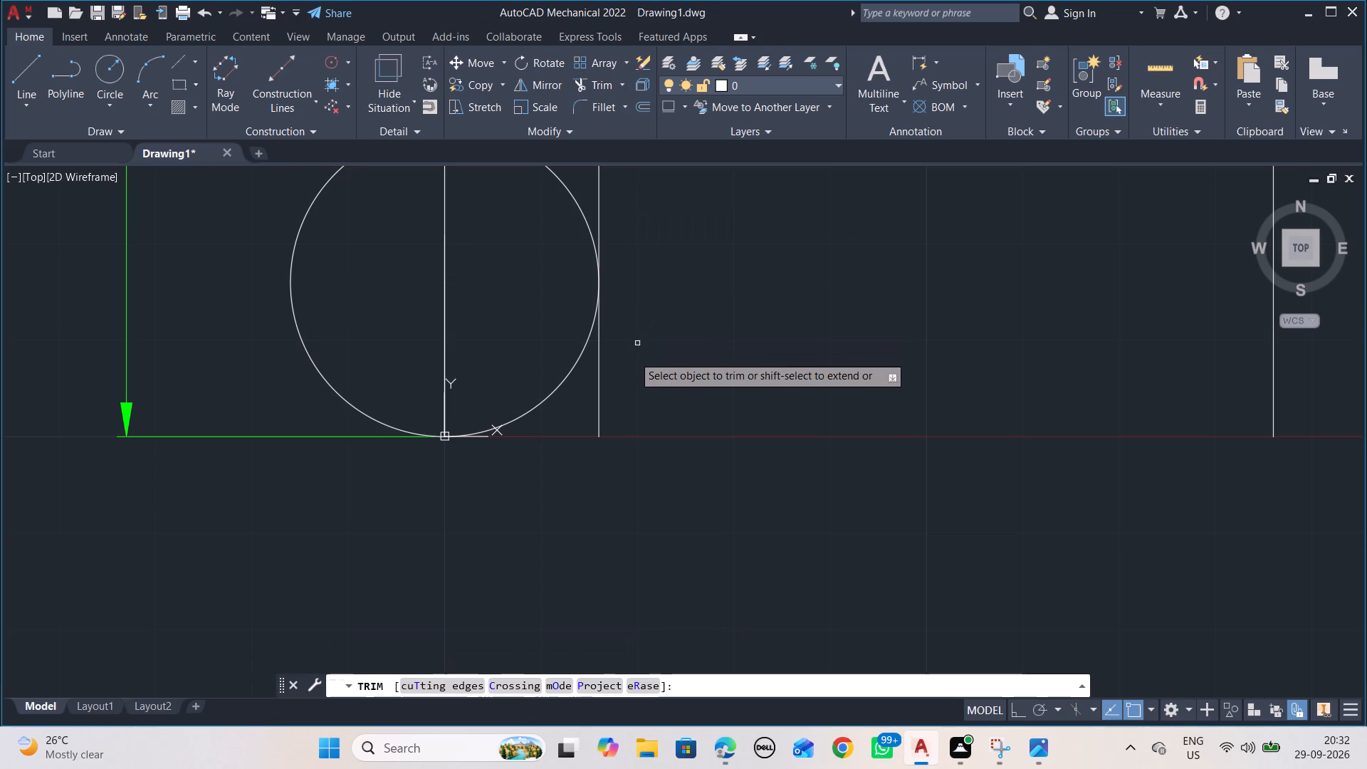
{"action": "key", "text": "alt+Tab"}
{"action": "key", "text": "alt+Tab"}
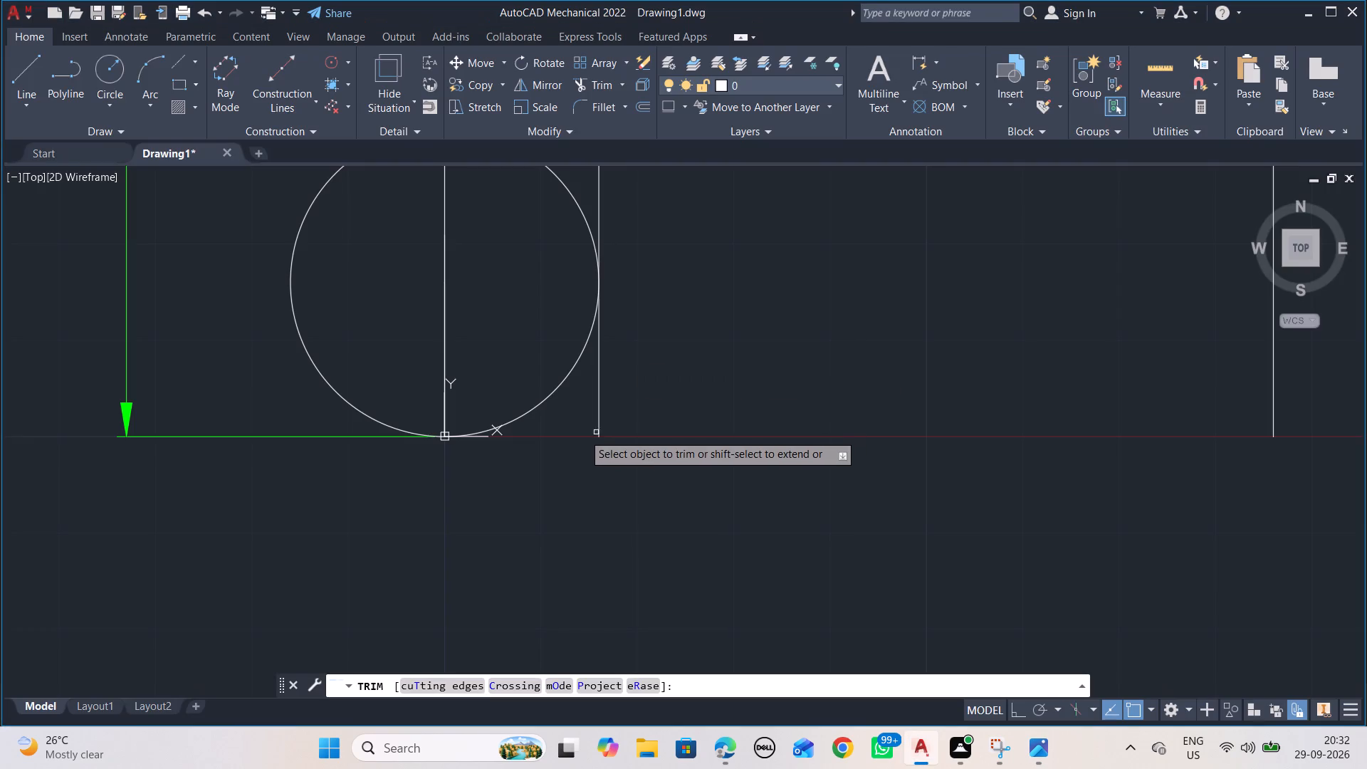
{"action": "left_click_drag", "start_coordinate": [609, 379], "coordinate": [593, 390]}
{"action": "scroll", "coordinate": [595, 401], "scroll_direction": "up", "scroll_amount": 2}
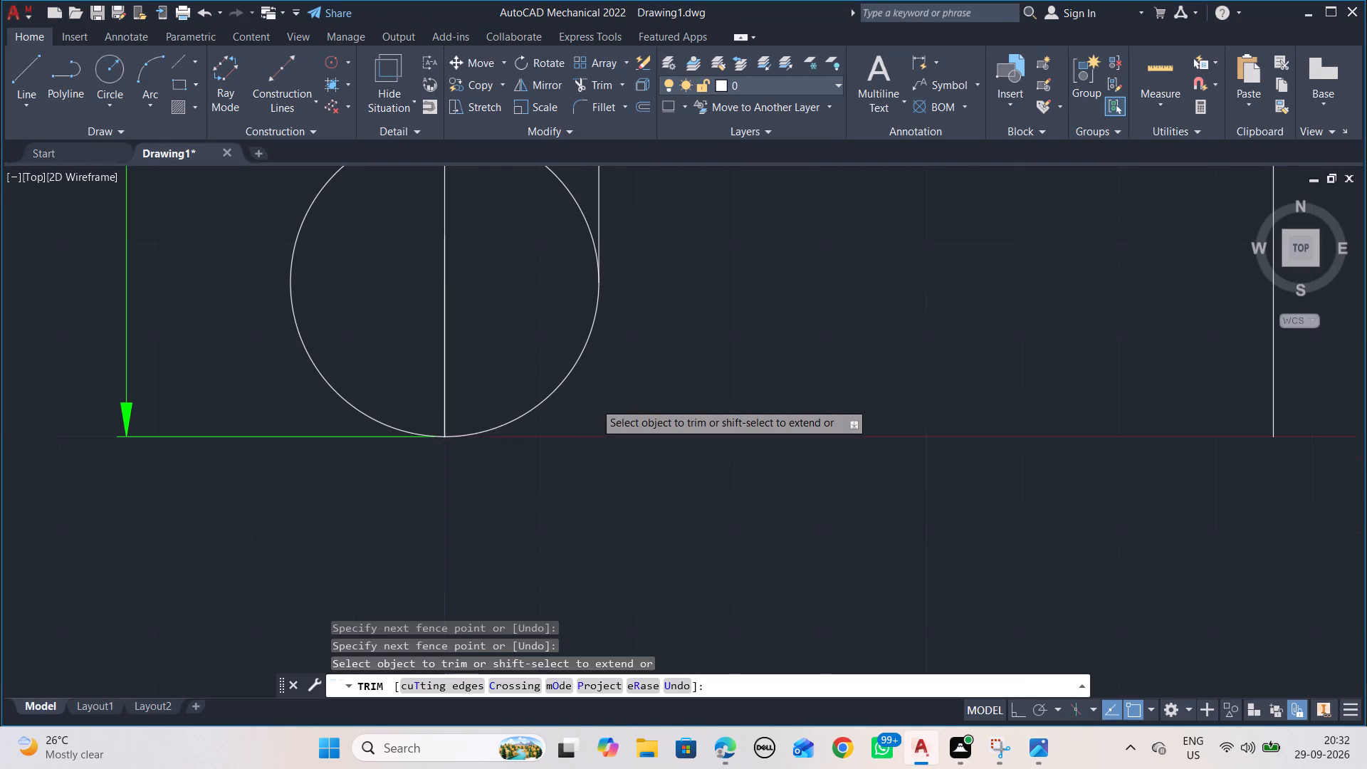
{"action": "scroll", "coordinate": [582, 369], "scroll_direction": "down", "scroll_amount": 4}
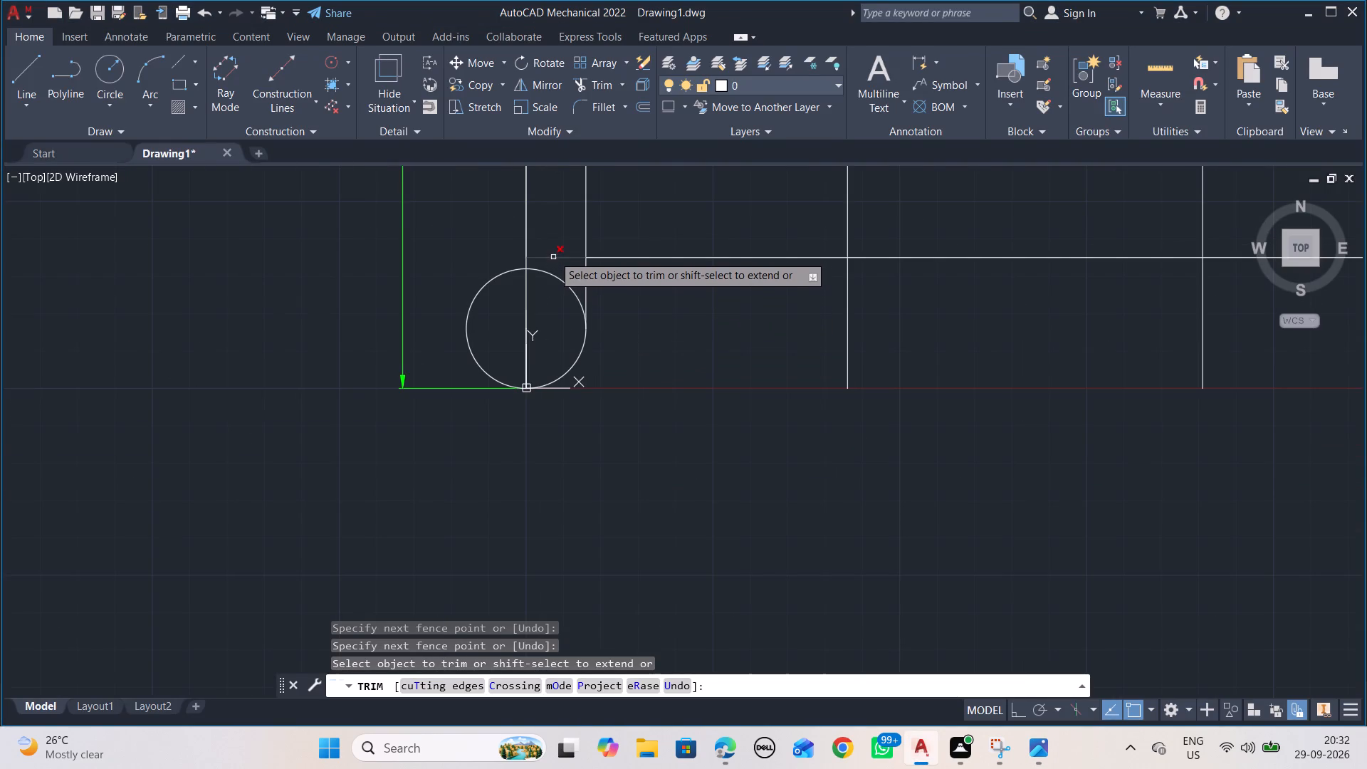
{"action": "left_click_drag", "start_coordinate": [556, 246], "coordinate": [562, 298]}
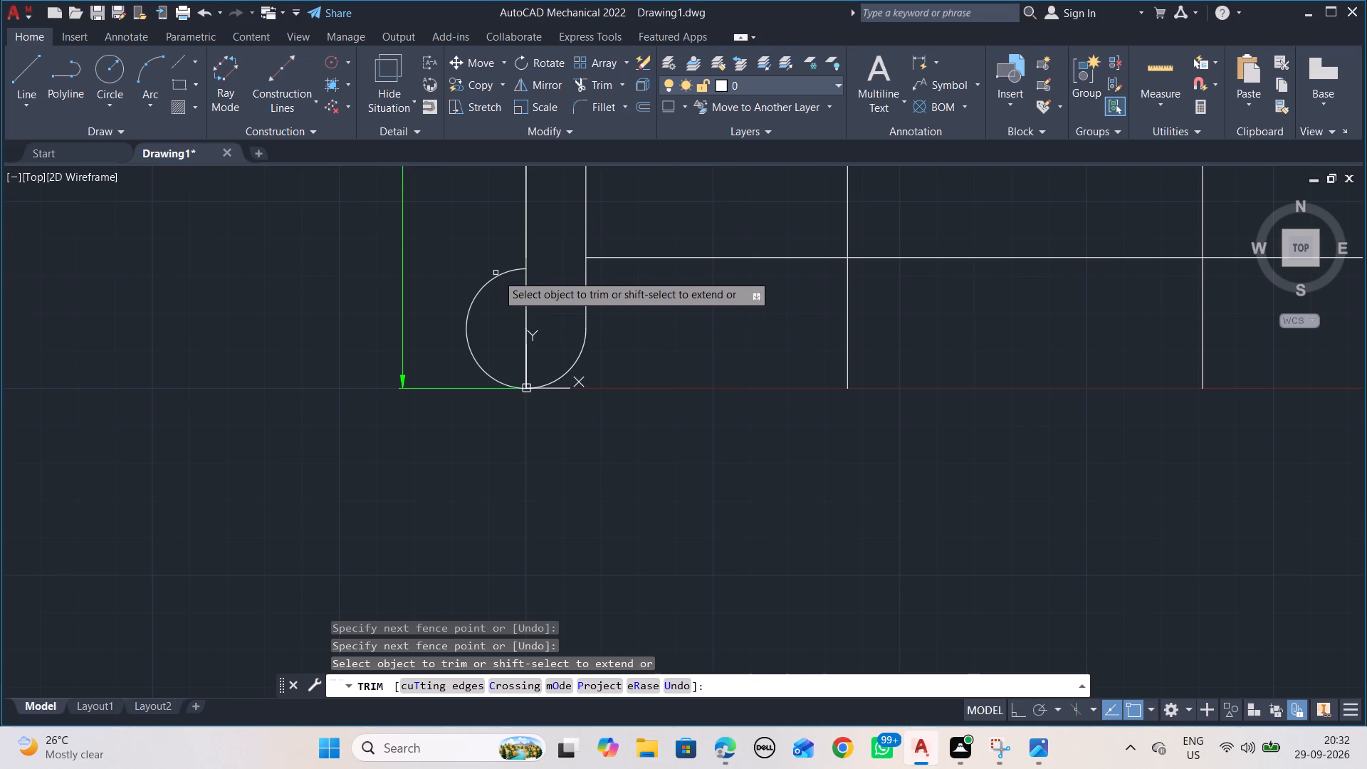
{"action": "left_click", "coordinate": [498, 275]}
{"action": "scroll", "coordinate": [703, 333], "scroll_direction": "down", "scroll_amount": 2}
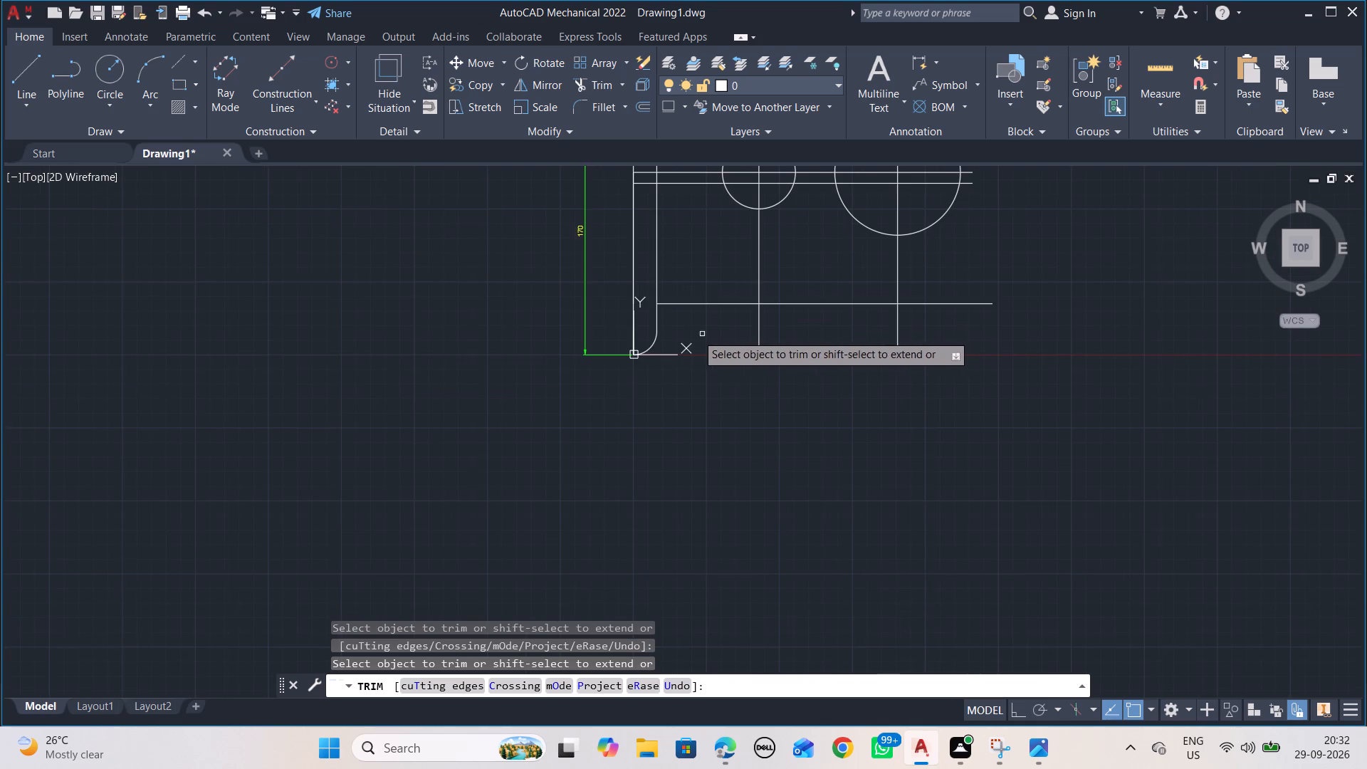
{"action": "scroll", "coordinate": [637, 326], "scroll_direction": "up", "scroll_amount": 1}
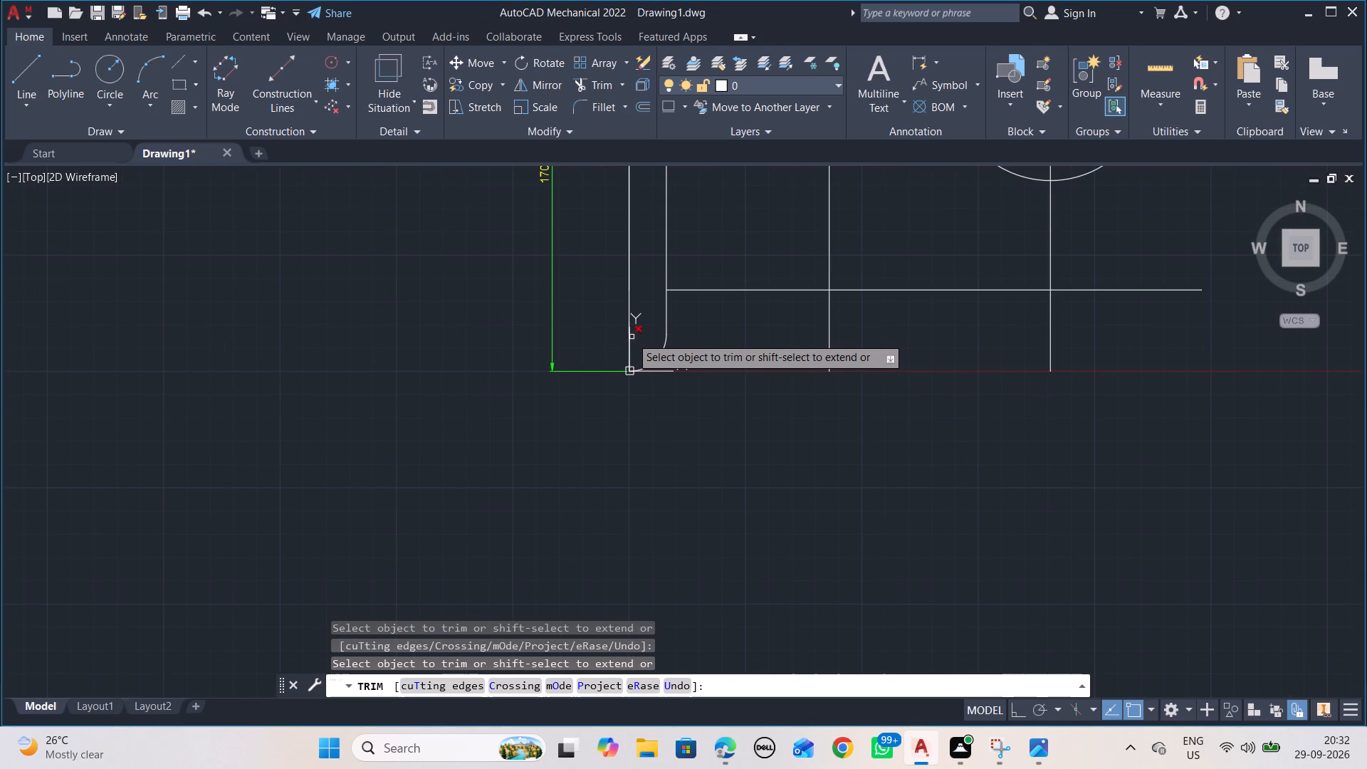
{"action": "key", "text": "Escape"}
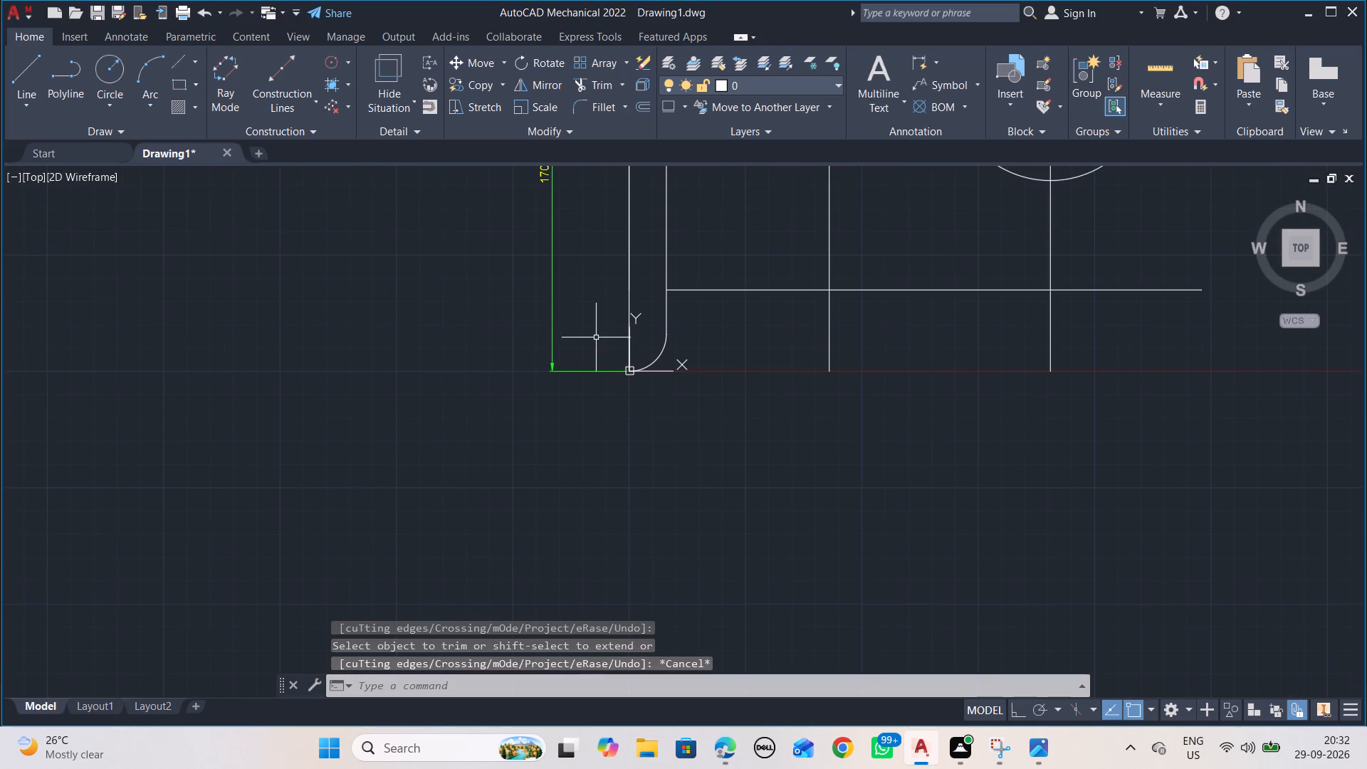
{"action": "key", "text": "Escape"}
Delete the 16-unit helper line and the 90-unit line that overlap the flange's outer edge.
{"action": "right_click", "coordinate": [630, 342]}
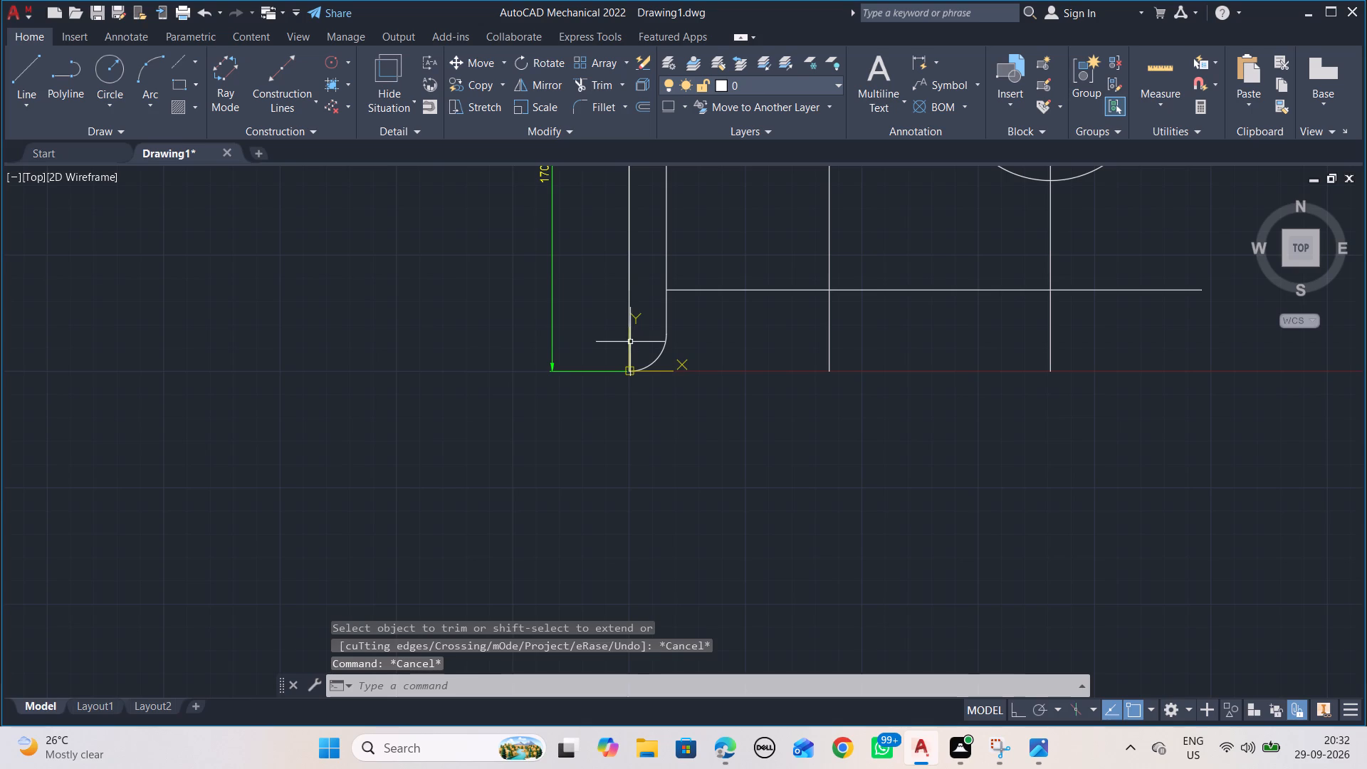
{"action": "key", "text": "Escape"}
{"action": "scroll", "coordinate": [617, 330], "scroll_direction": "down", "scroll_amount": 4}
{"action": "scroll", "coordinate": [620, 333], "scroll_direction": "up", "scroll_amount": 8}
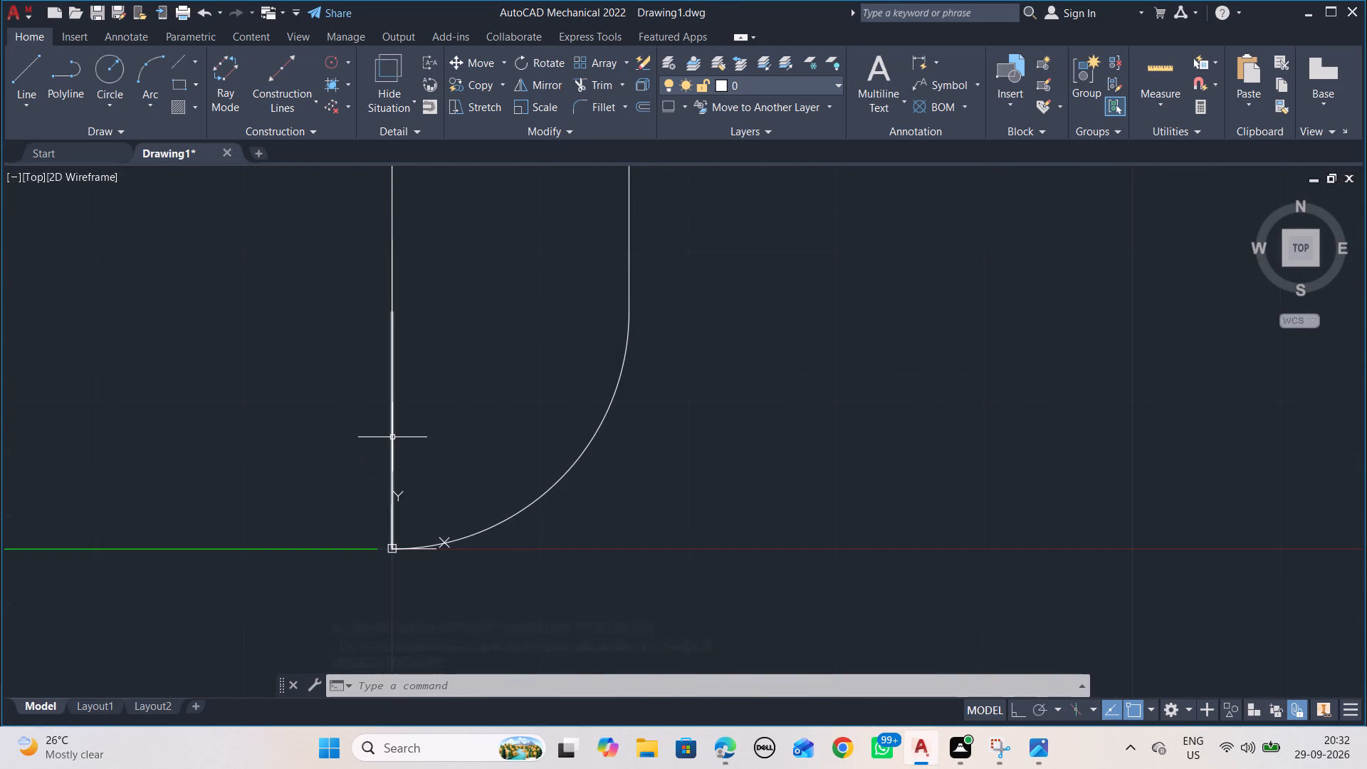
{"action": "left_click", "coordinate": [392, 437]}
{"action": "key", "text": "Delete"}
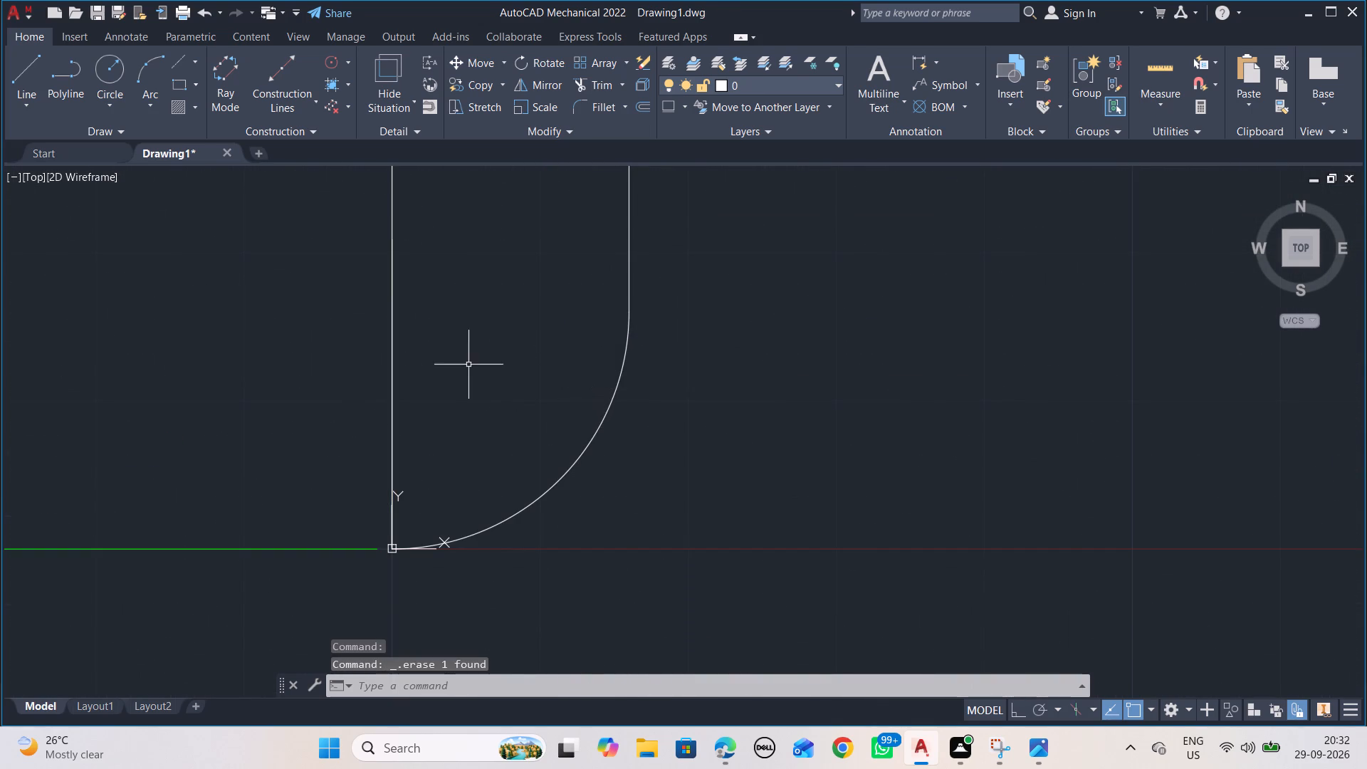
{"action": "scroll", "coordinate": [434, 318], "scroll_direction": "down", "scroll_amount": 4}
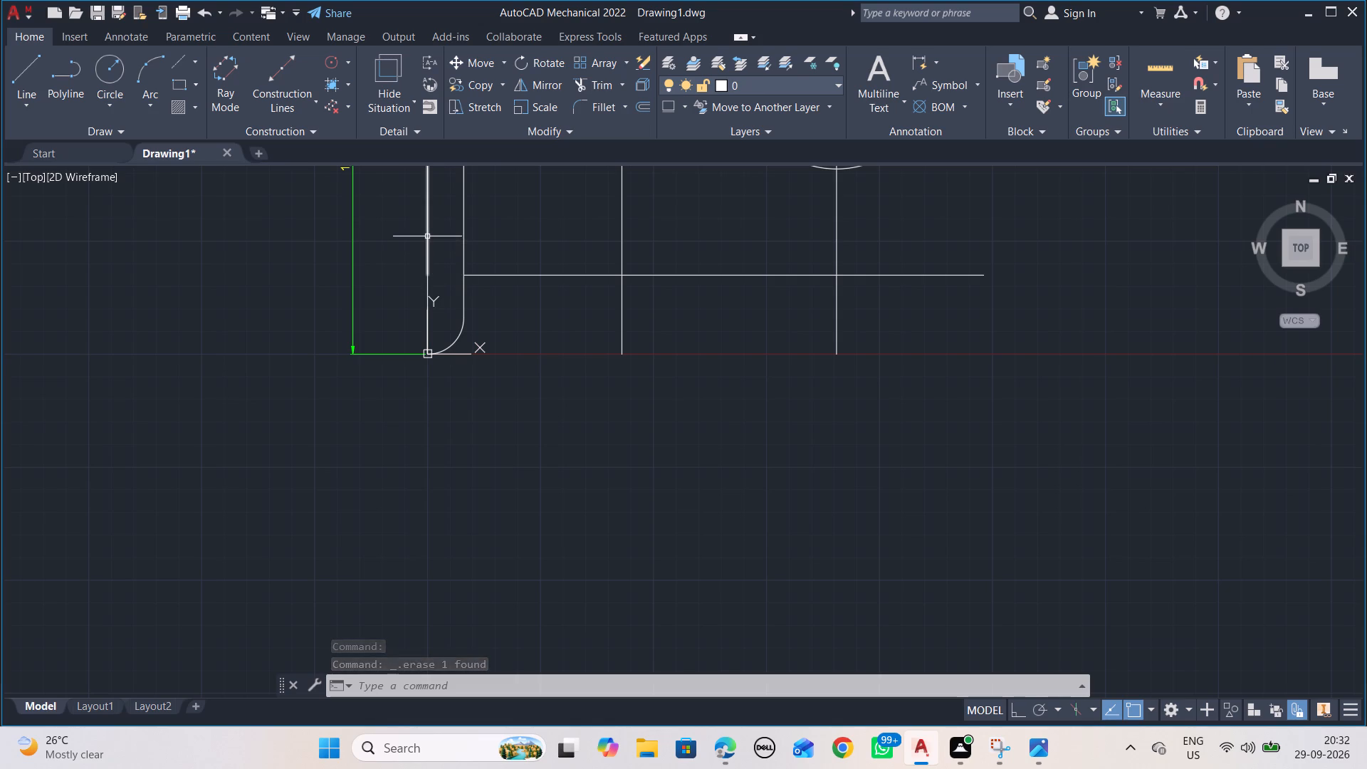
{"action": "left_click", "coordinate": [427, 236]}
{"action": "scroll", "coordinate": [449, 281], "scroll_direction": "down", "scroll_amount": 2}
{"action": "scroll", "coordinate": [451, 234], "scroll_direction": "up", "scroll_amount": 1}
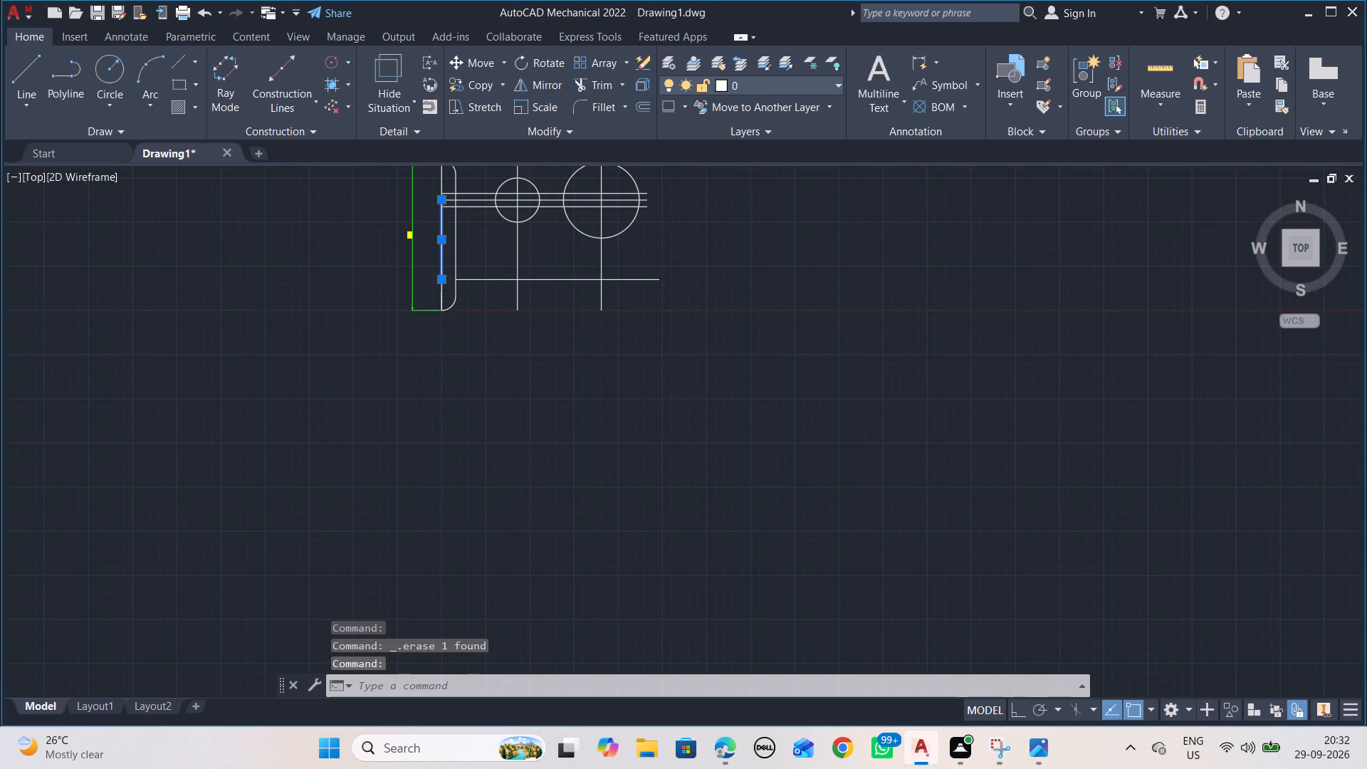
{"action": "key", "text": "Delete"}
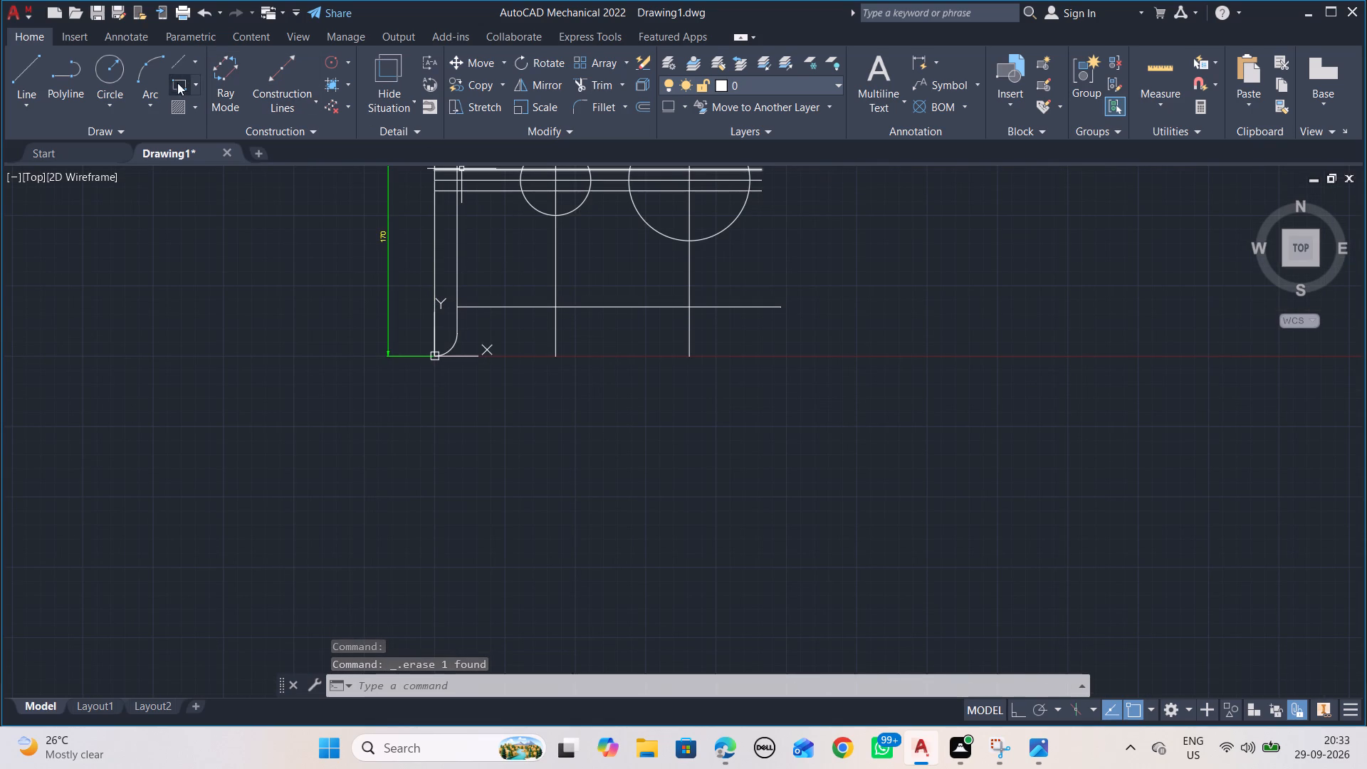
Draw a line about 183 units long at about 15° from the lower horizontal line's flange end, tangent to the large circle's underside.
{"action": "left_click", "coordinate": [32, 83]}
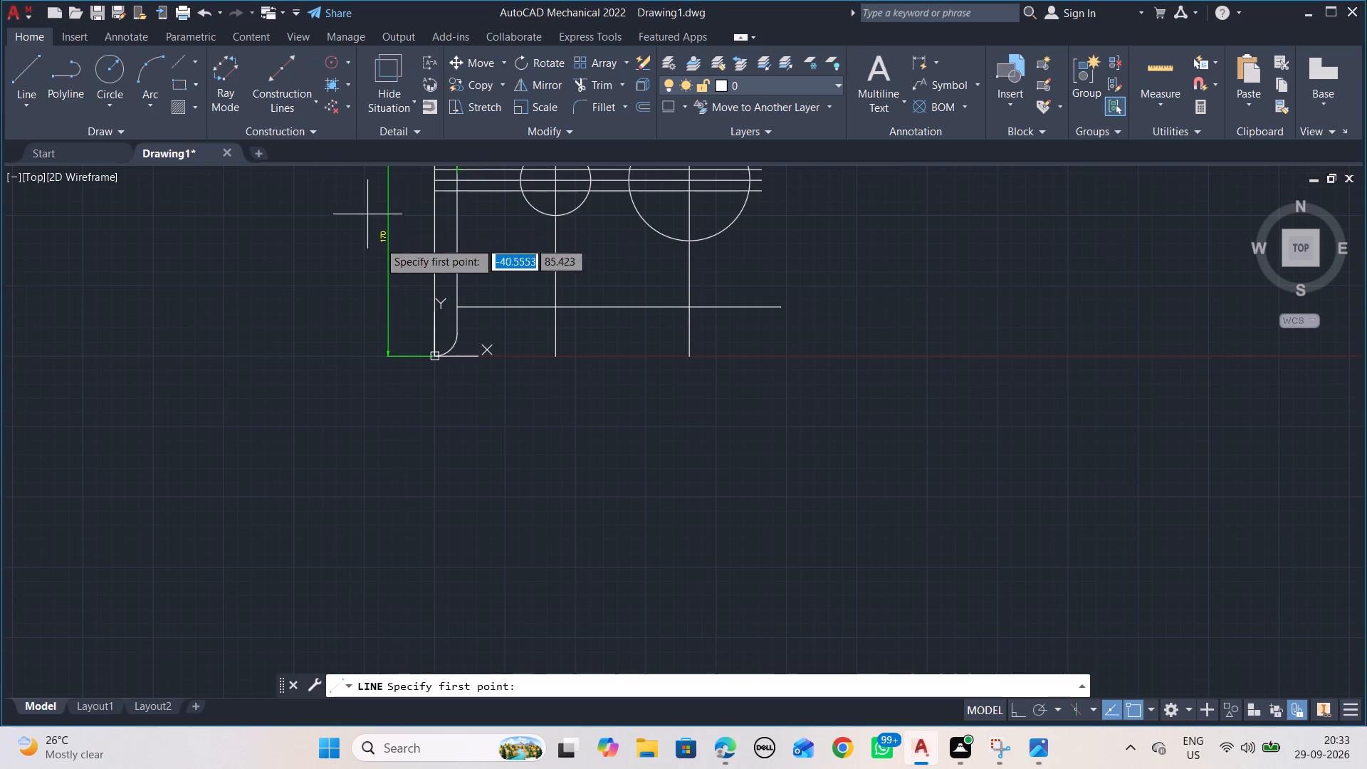
{"action": "left_click", "coordinate": [459, 308]}
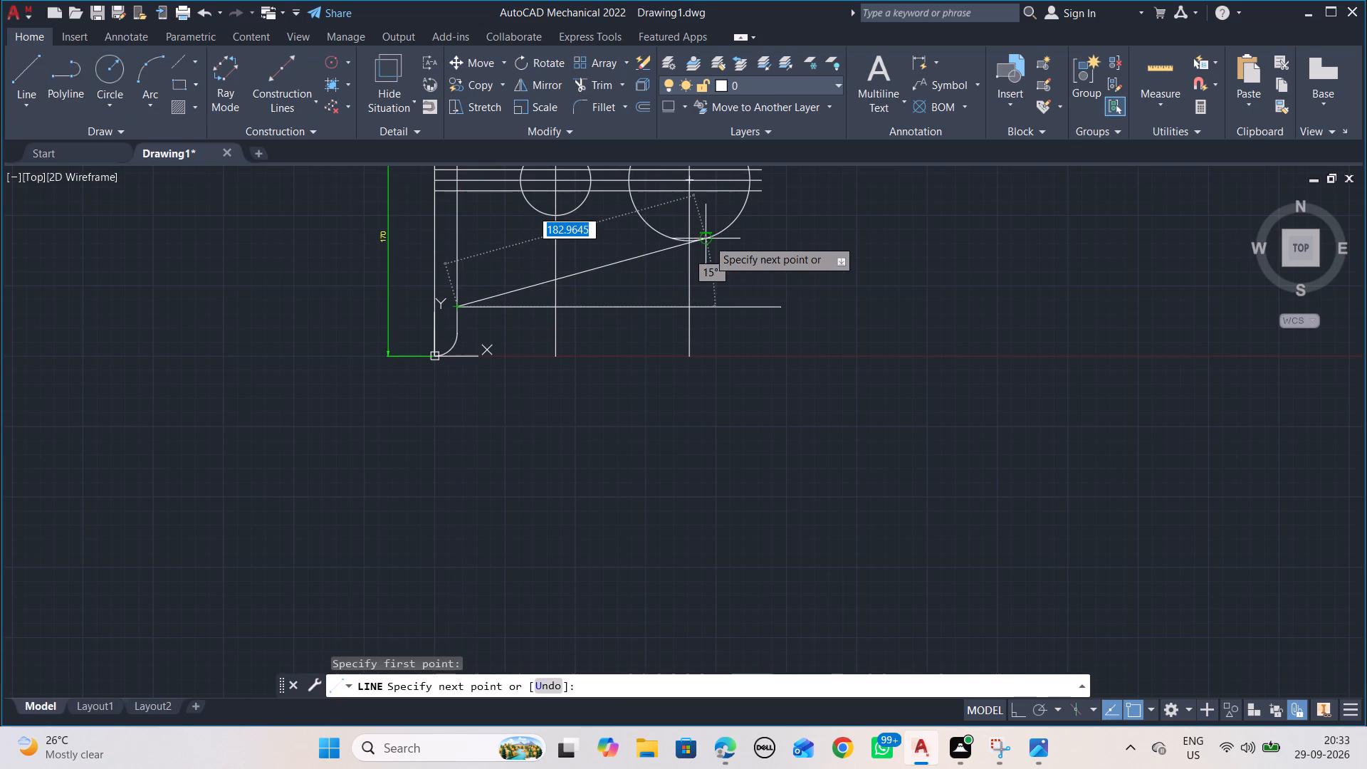
{"action": "left_click", "coordinate": [706, 239]}
{"action": "key", "text": "Escape"}
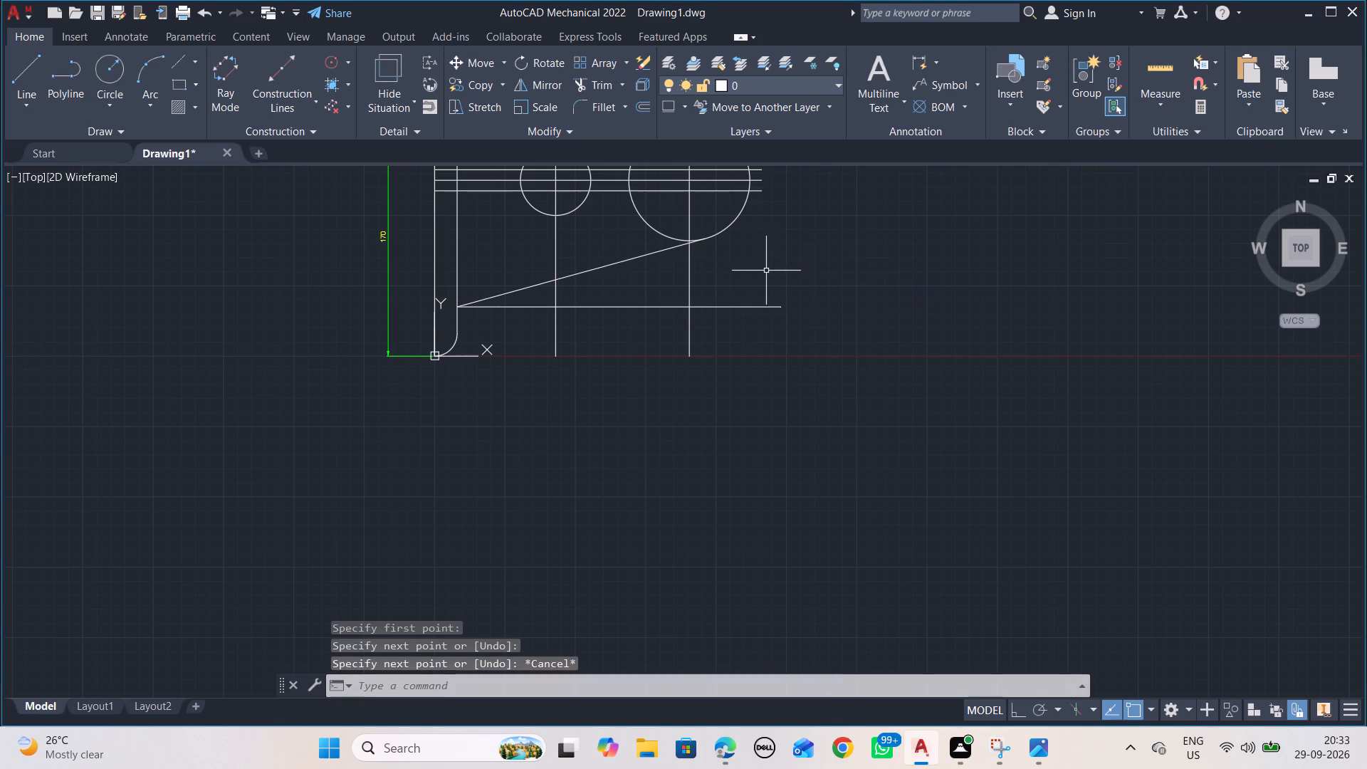
{"action": "scroll", "coordinate": [497, 328], "scroll_direction": "down", "scroll_amount": 1}
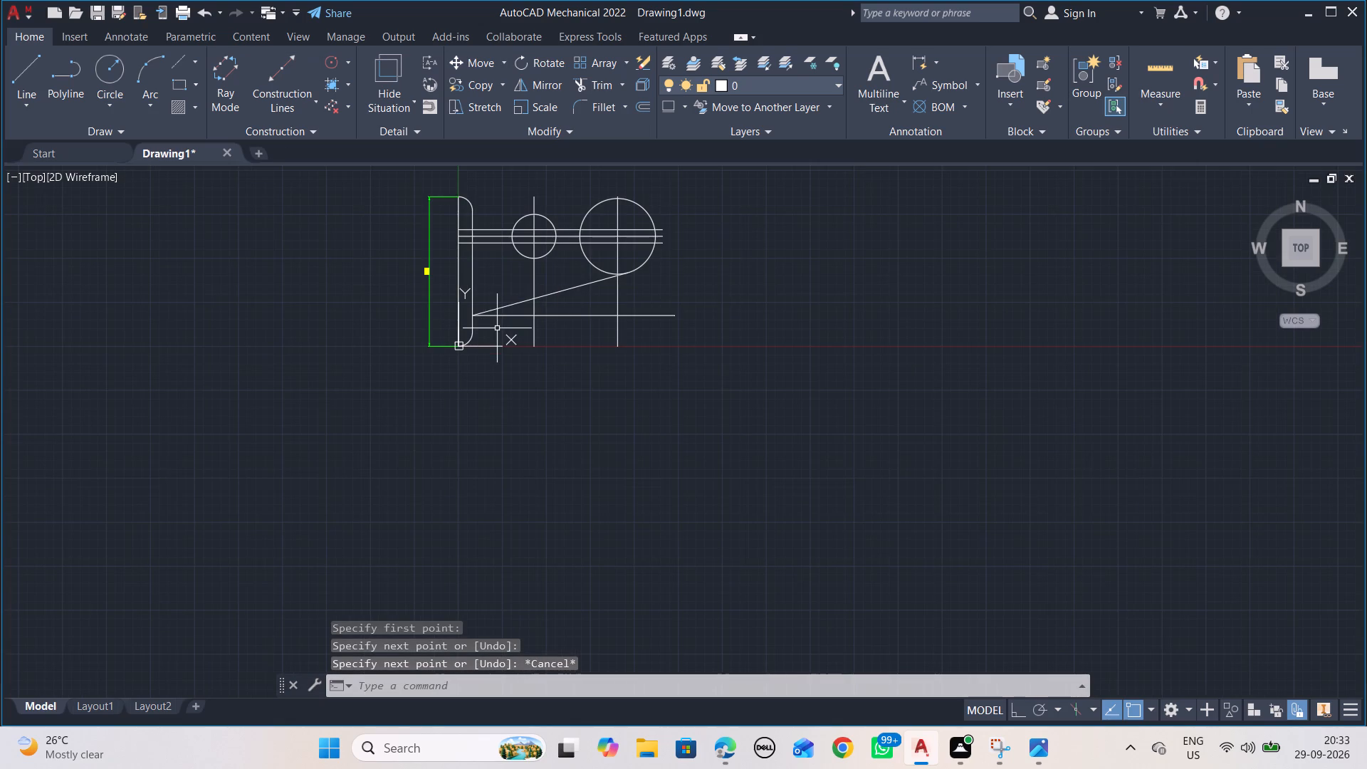
{"action": "scroll", "coordinate": [477, 199], "scroll_direction": "up", "scroll_amount": 1}
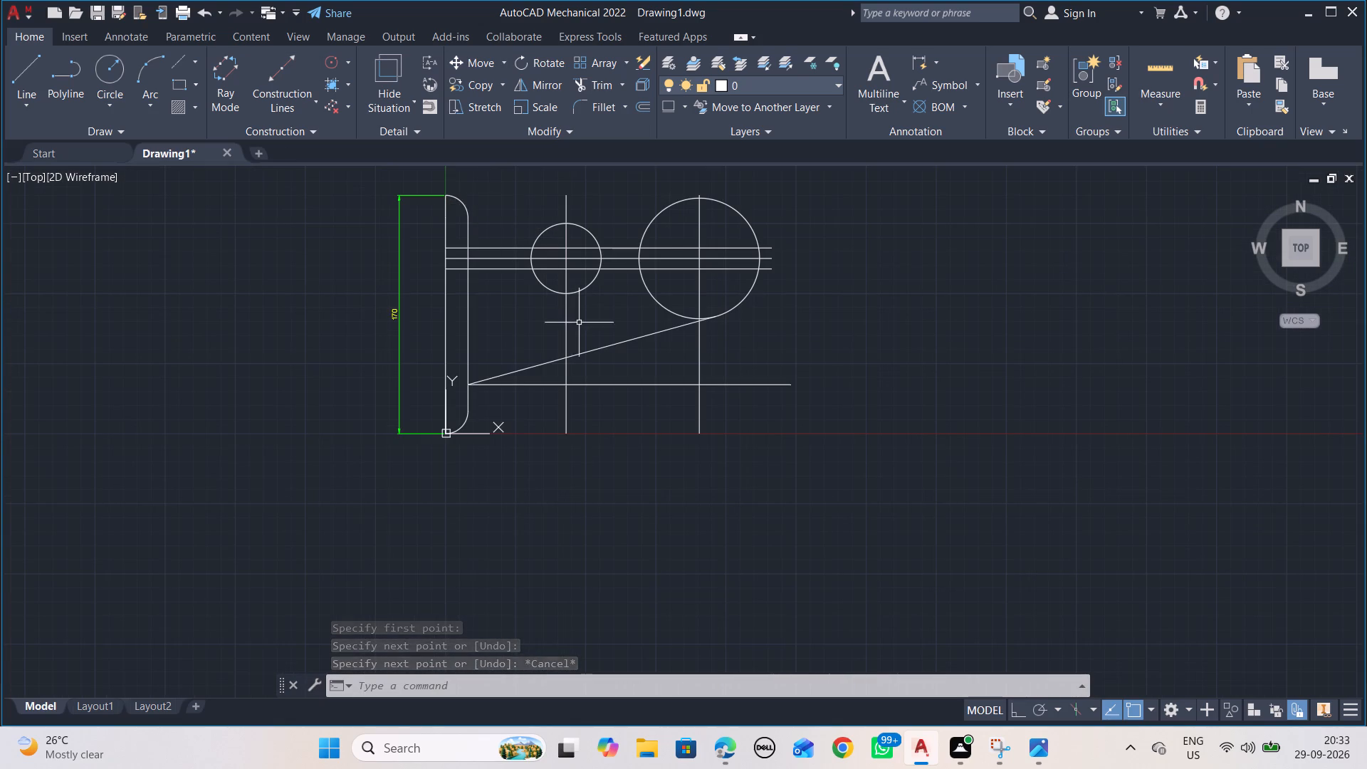
Trim away the lower horizontal reference line and the parts of both vertical centrelines below the inclined line, checking against the reference image.
{"action": "key", "text": "alt+Tab"}
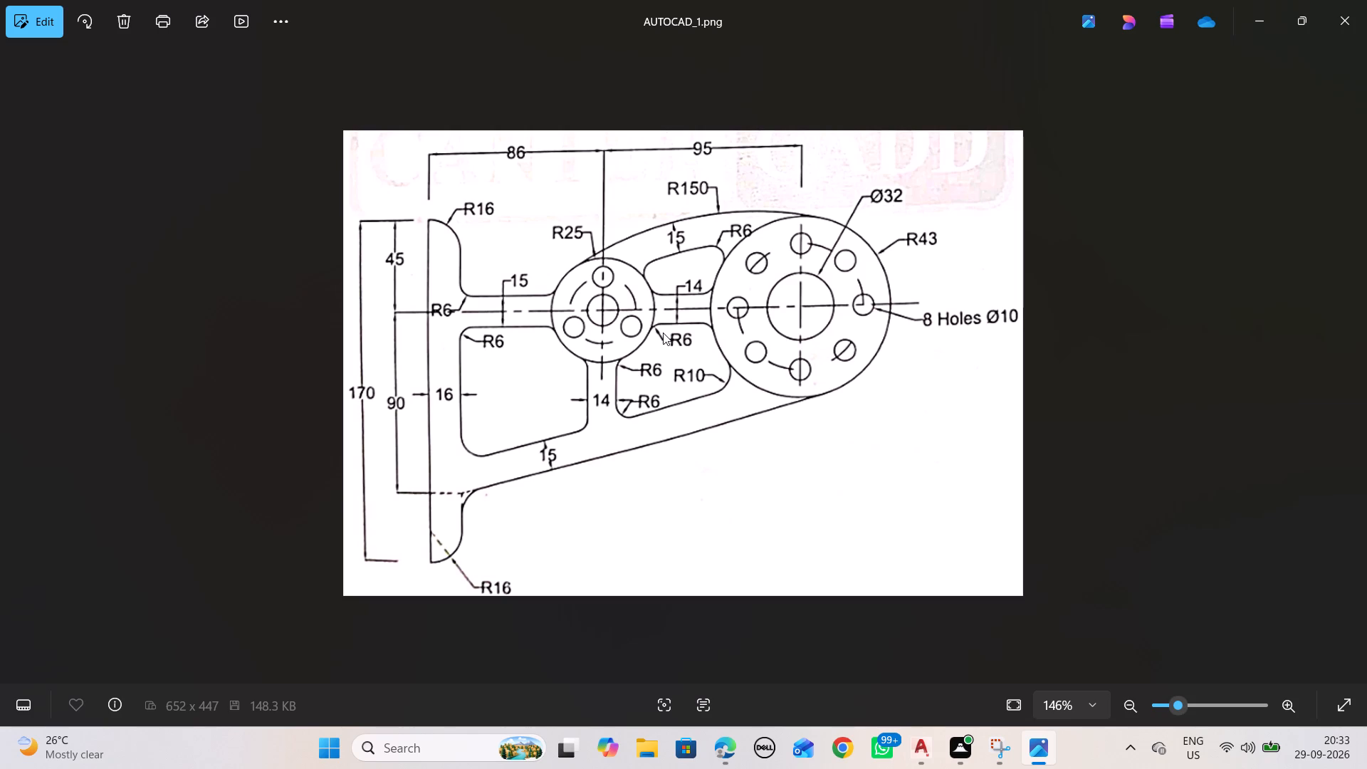
{"action": "key", "text": "alt+Tab"}
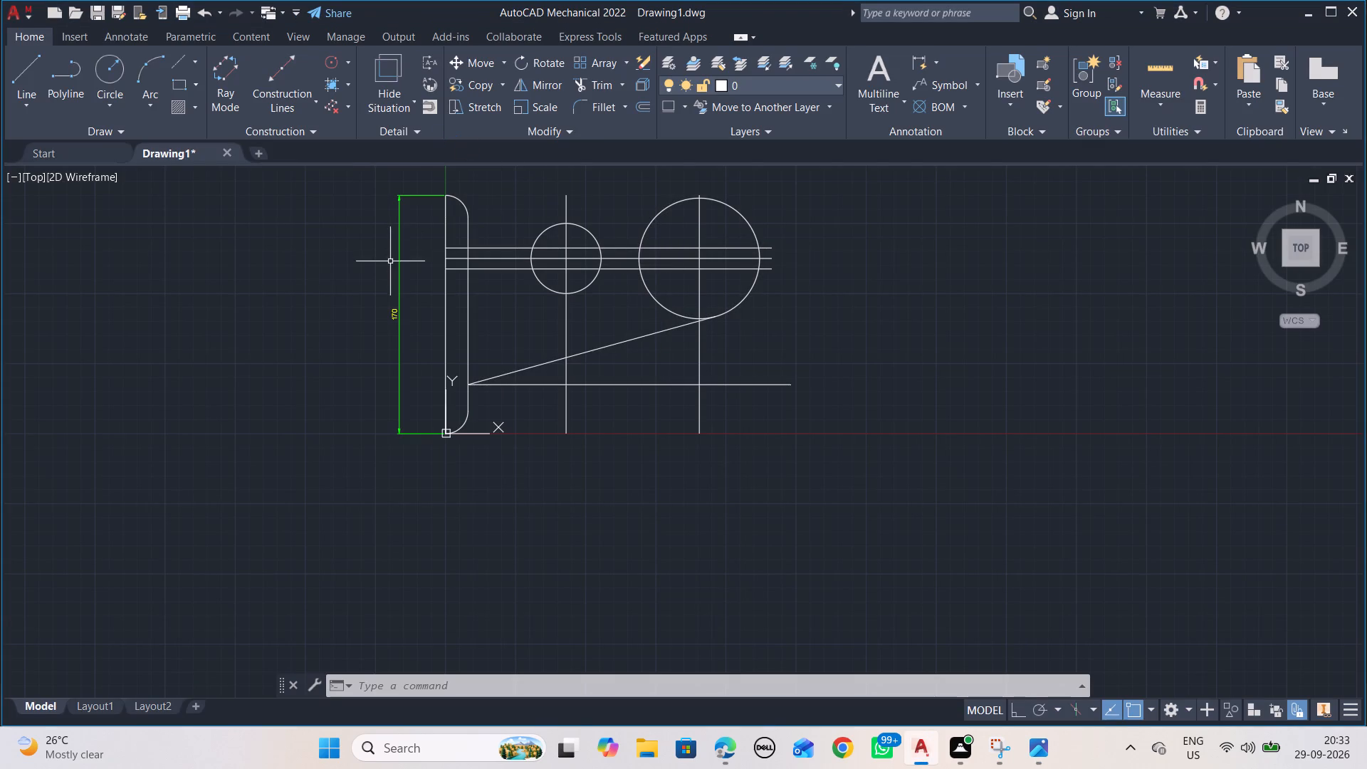
{"action": "left_click", "coordinate": [587, 81]}
{"action": "left_click_drag", "start_coordinate": [737, 352], "coordinate": [718, 384]}
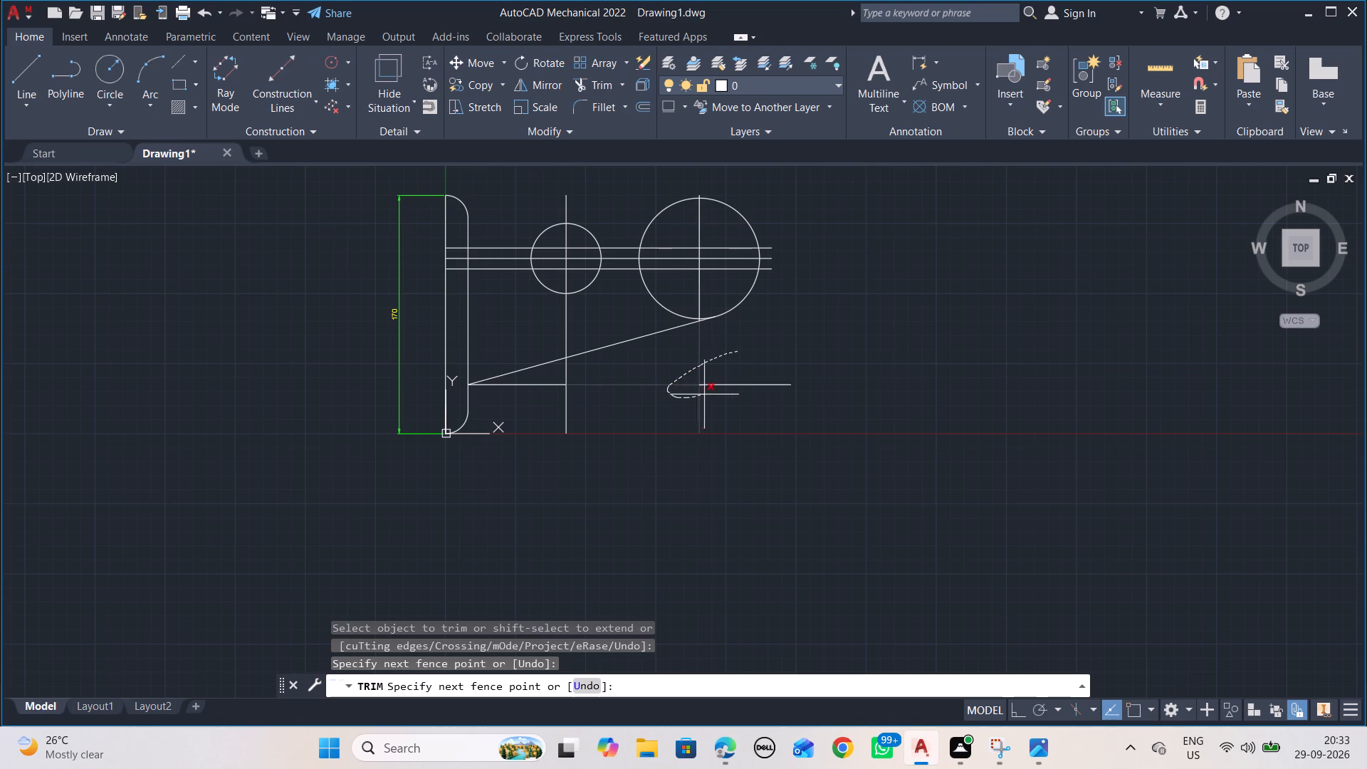
{"action": "left_click_drag", "start_coordinate": [718, 384], "coordinate": [551, 393]}
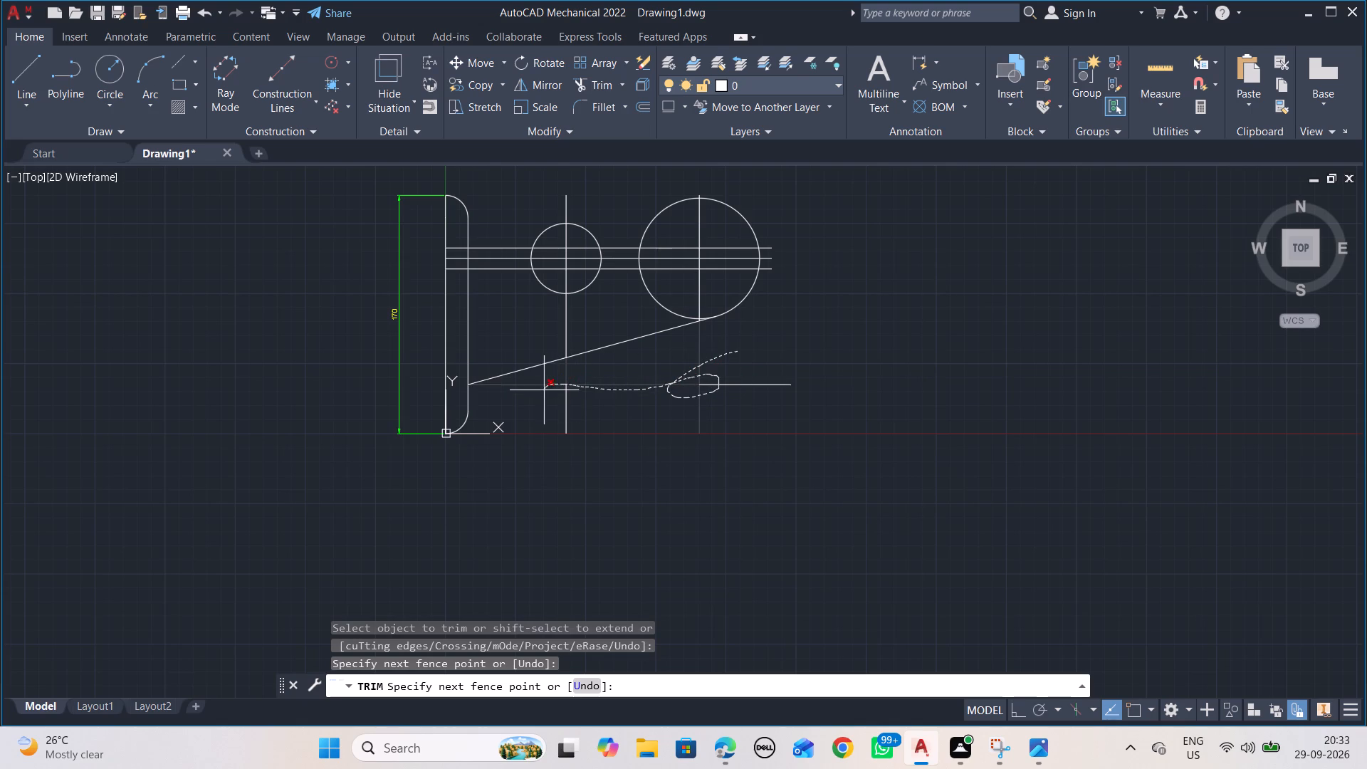
{"action": "left_click_drag", "start_coordinate": [551, 393], "coordinate": [779, 384]}
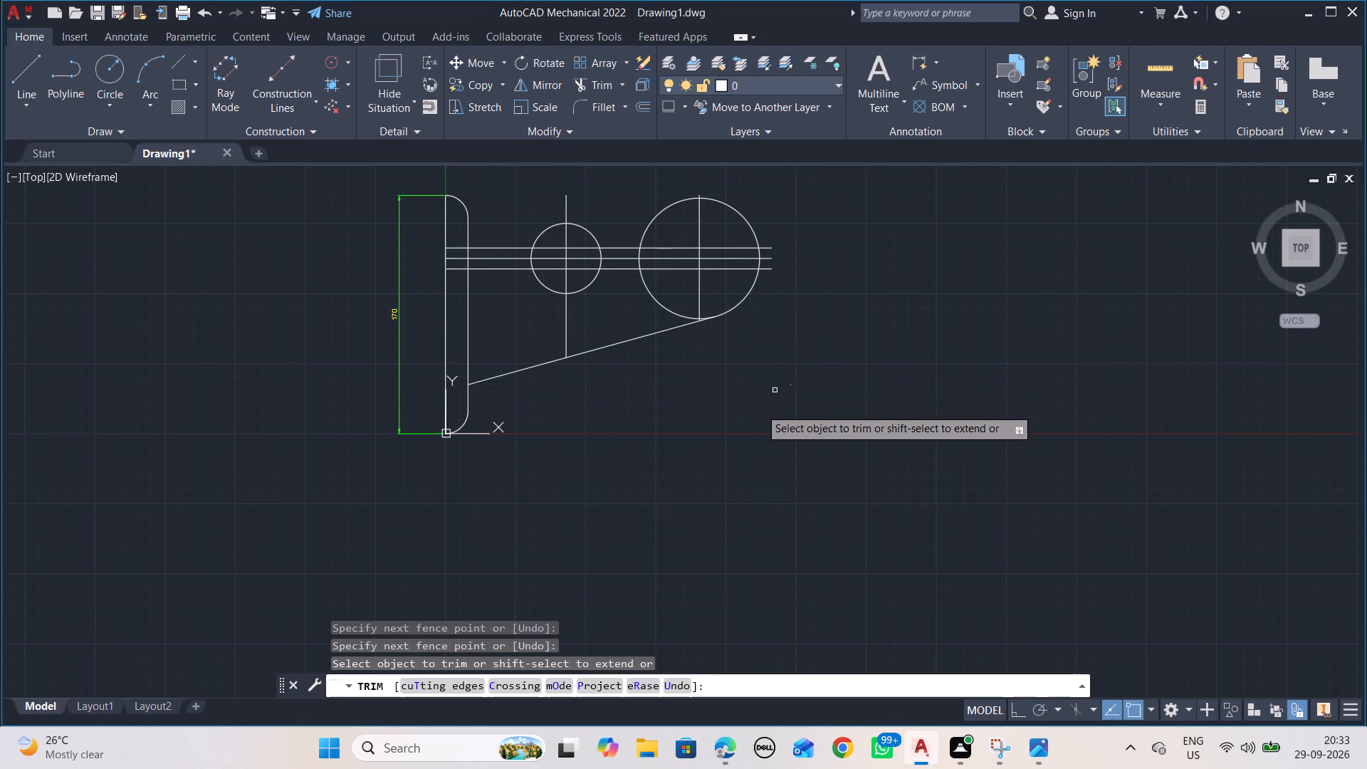
{"action": "left_click", "coordinate": [777, 390]}
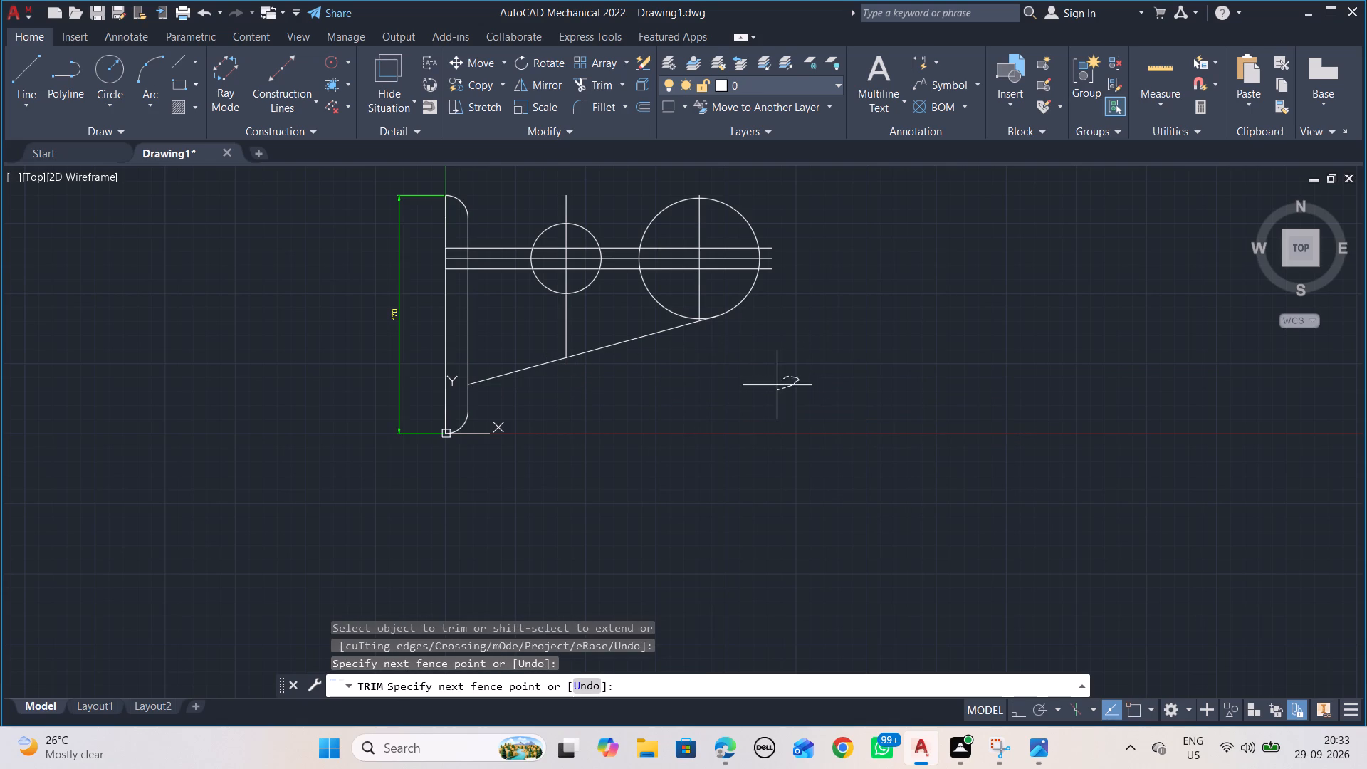
{"action": "middle_click", "coordinate": [810, 397]}
{"action": "middle_click_drag", "start_coordinate": [811, 402], "coordinate": [800, 392]}
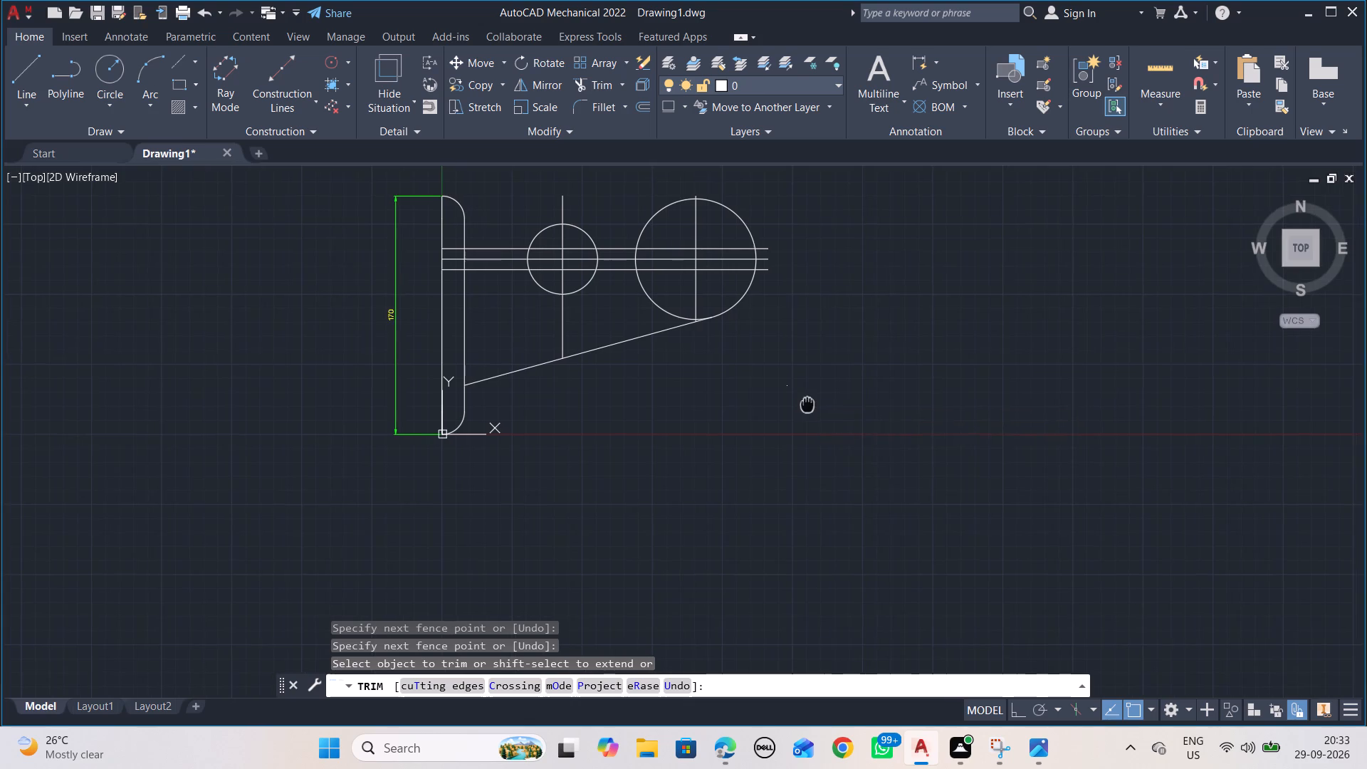
{"action": "middle_click_drag", "start_coordinate": [800, 392], "coordinate": [790, 389]}
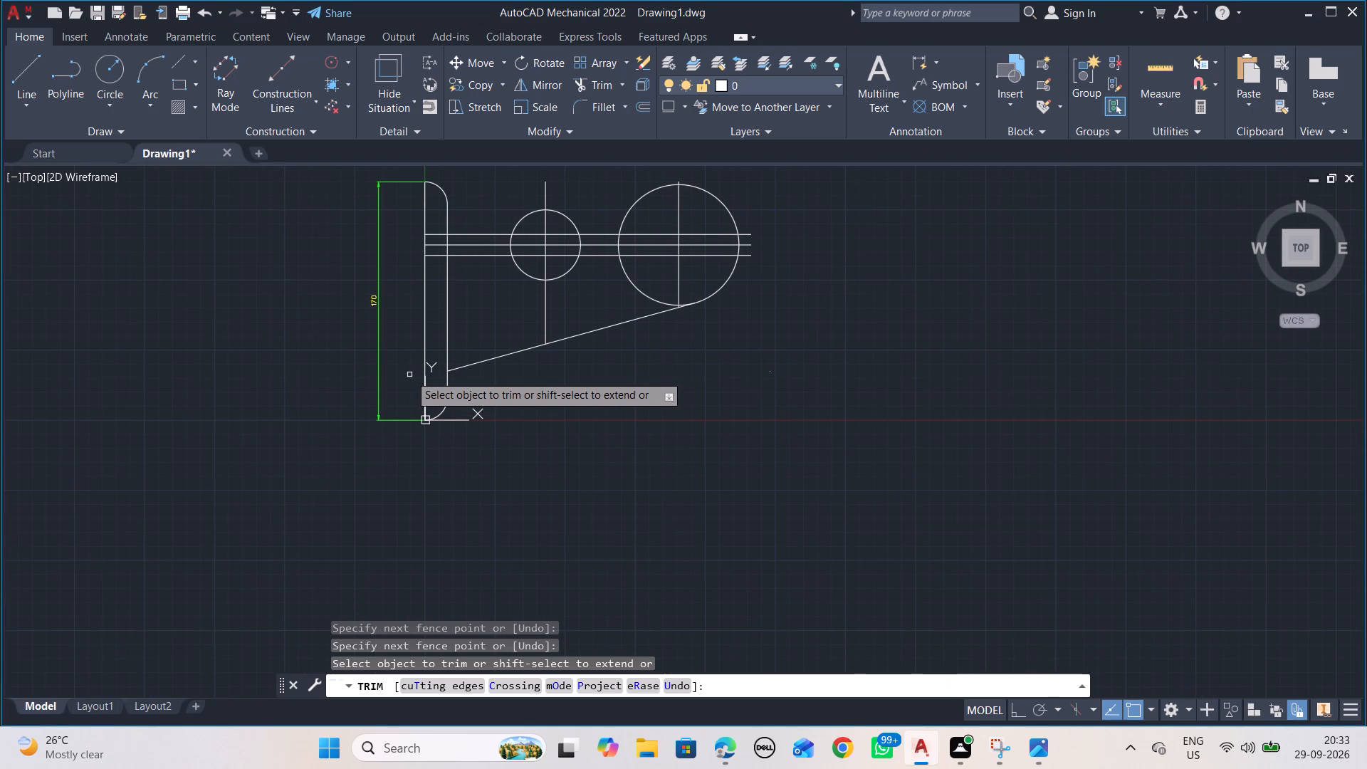
{"action": "key", "text": "alt+Tab"}
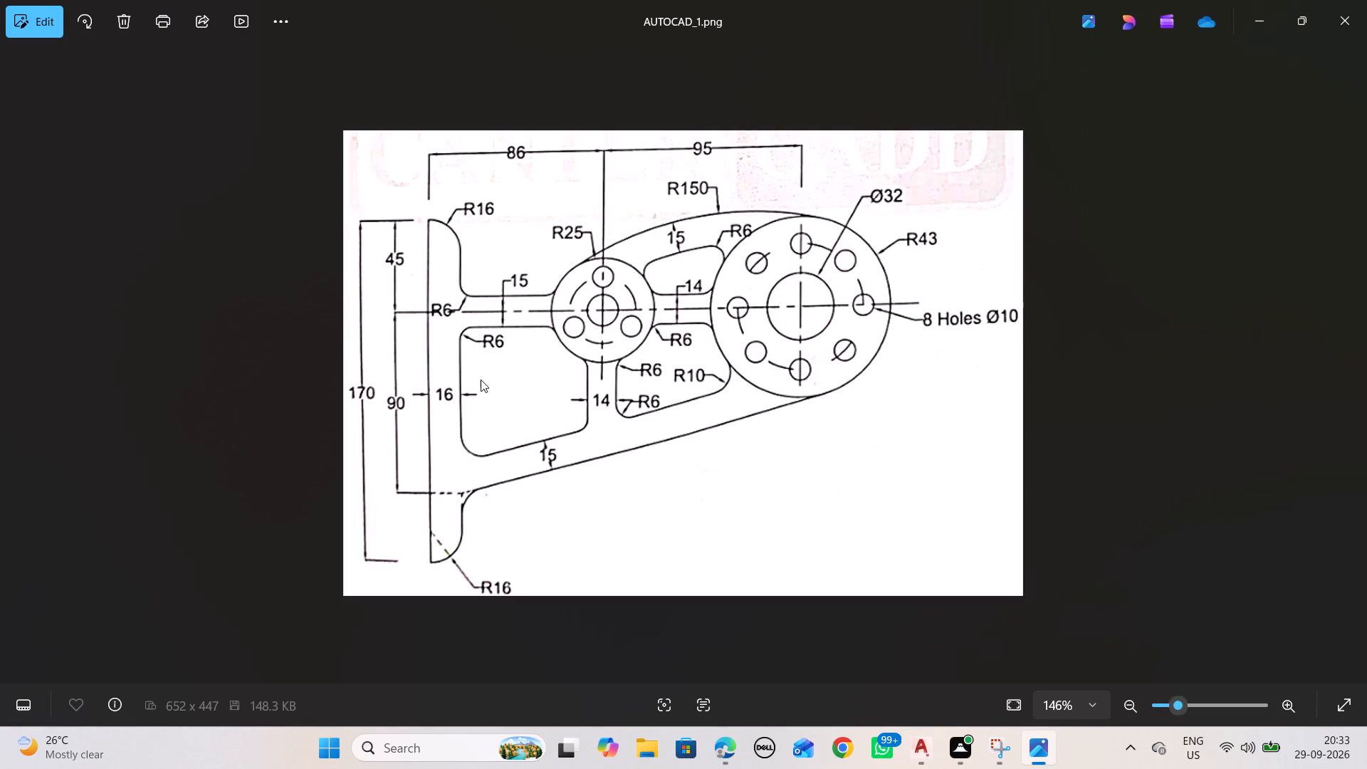
{"action": "key", "text": "alt+Tab"}
{"action": "scroll", "coordinate": [464, 366], "scroll_direction": "up", "scroll_amount": 2}
{"action": "scroll", "coordinate": [464, 366], "scroll_direction": "down", "scroll_amount": 2}
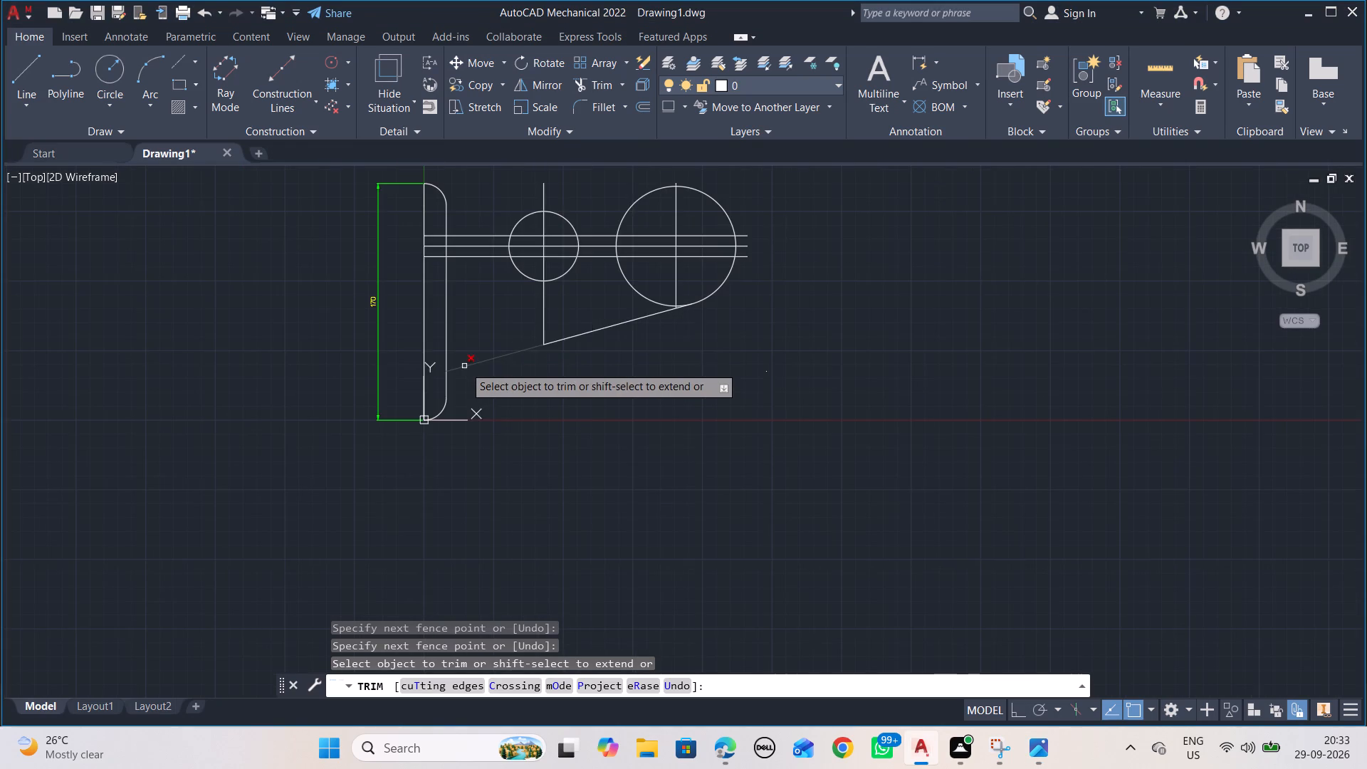
{"action": "scroll", "coordinate": [468, 318], "scroll_direction": "up", "scroll_amount": 1}
{"action": "key", "text": "Escape"}
Trim the three horizontal web lines inside the flange and remove the flange's inner edge between the outer two.
{"action": "key", "text": "alt+Tab"}
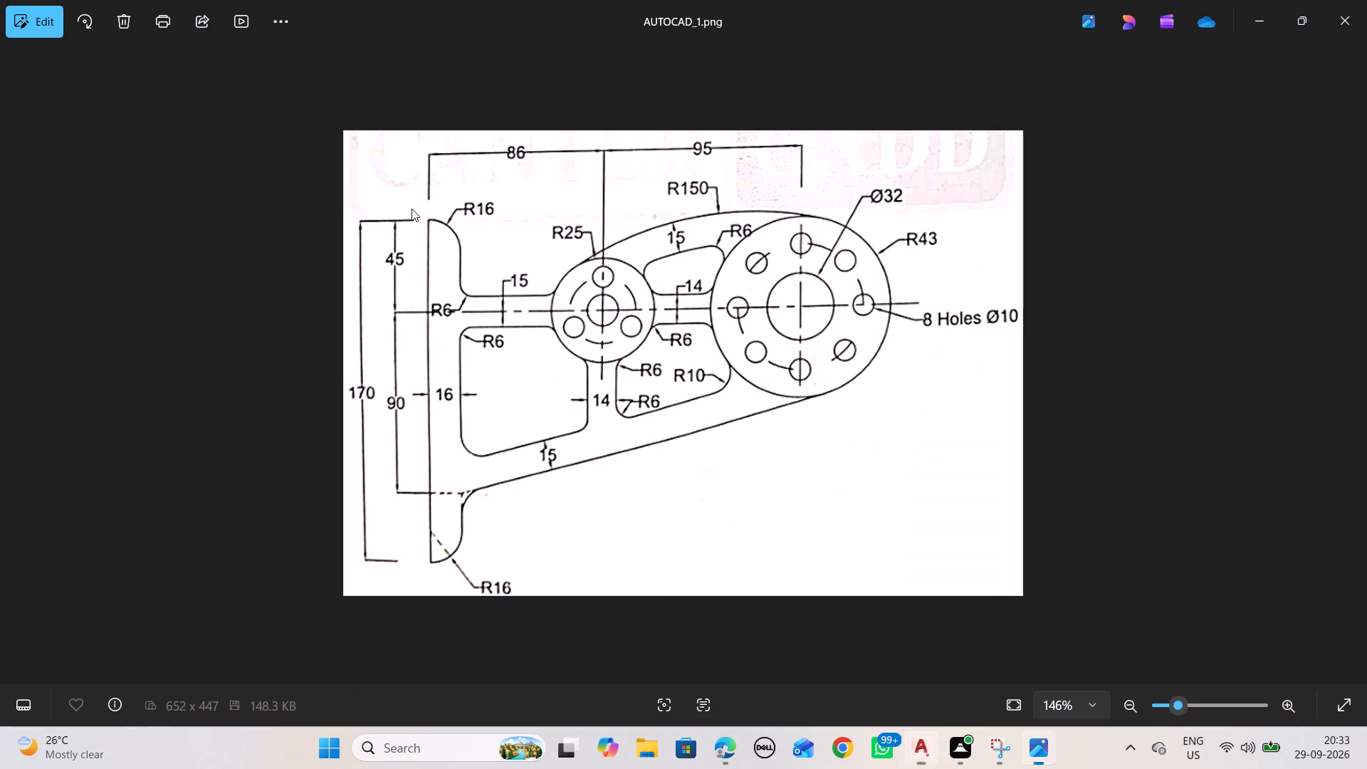
{"action": "key", "text": "alt+Tab"}
{"action": "scroll", "coordinate": [422, 215], "scroll_direction": "up", "scroll_amount": 2}
{"action": "middle_click_drag", "start_coordinate": [419, 209], "coordinate": [449, 296]}
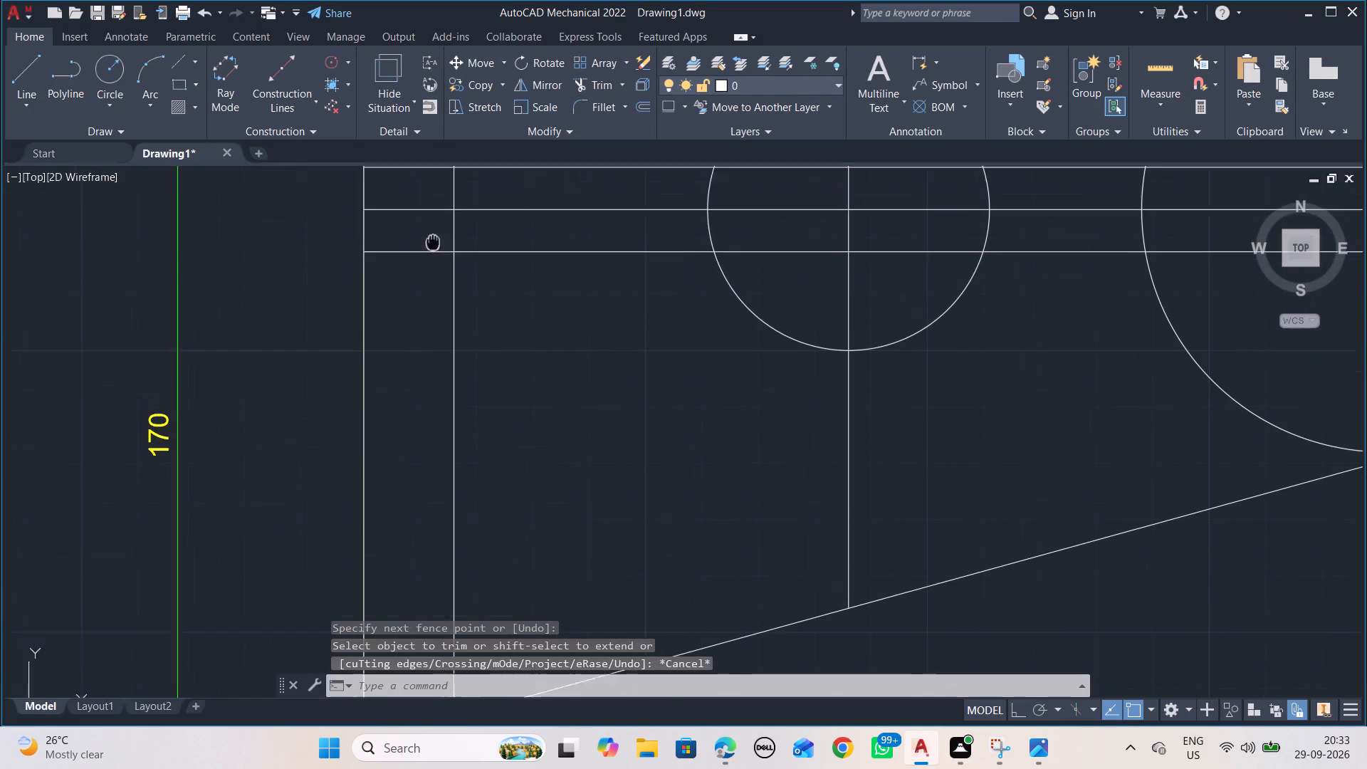
{"action": "middle_click_drag", "start_coordinate": [449, 296], "coordinate": [459, 330]}
{"action": "left_click", "coordinate": [590, 89]}
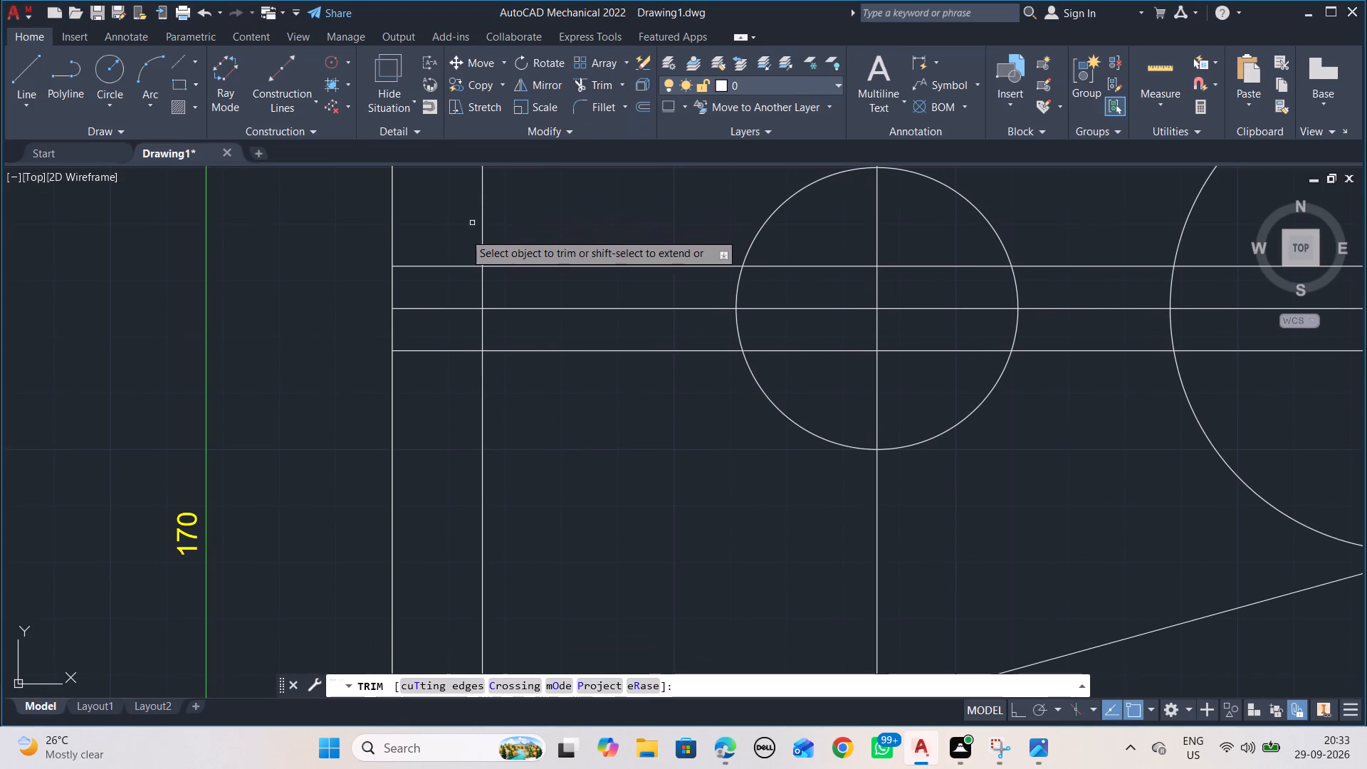
{"action": "left_click_drag", "start_coordinate": [443, 253], "coordinate": [444, 415]}
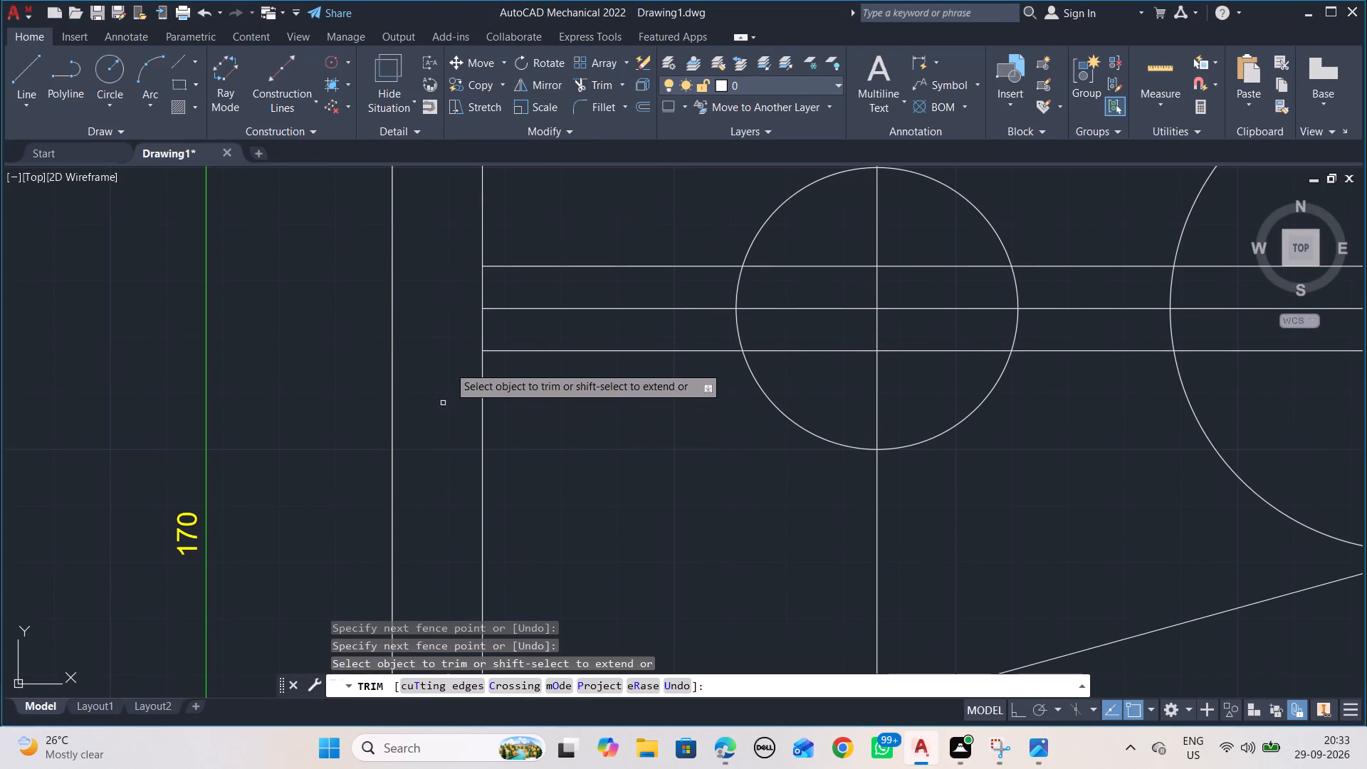
{"action": "left_click", "coordinate": [487, 283]}
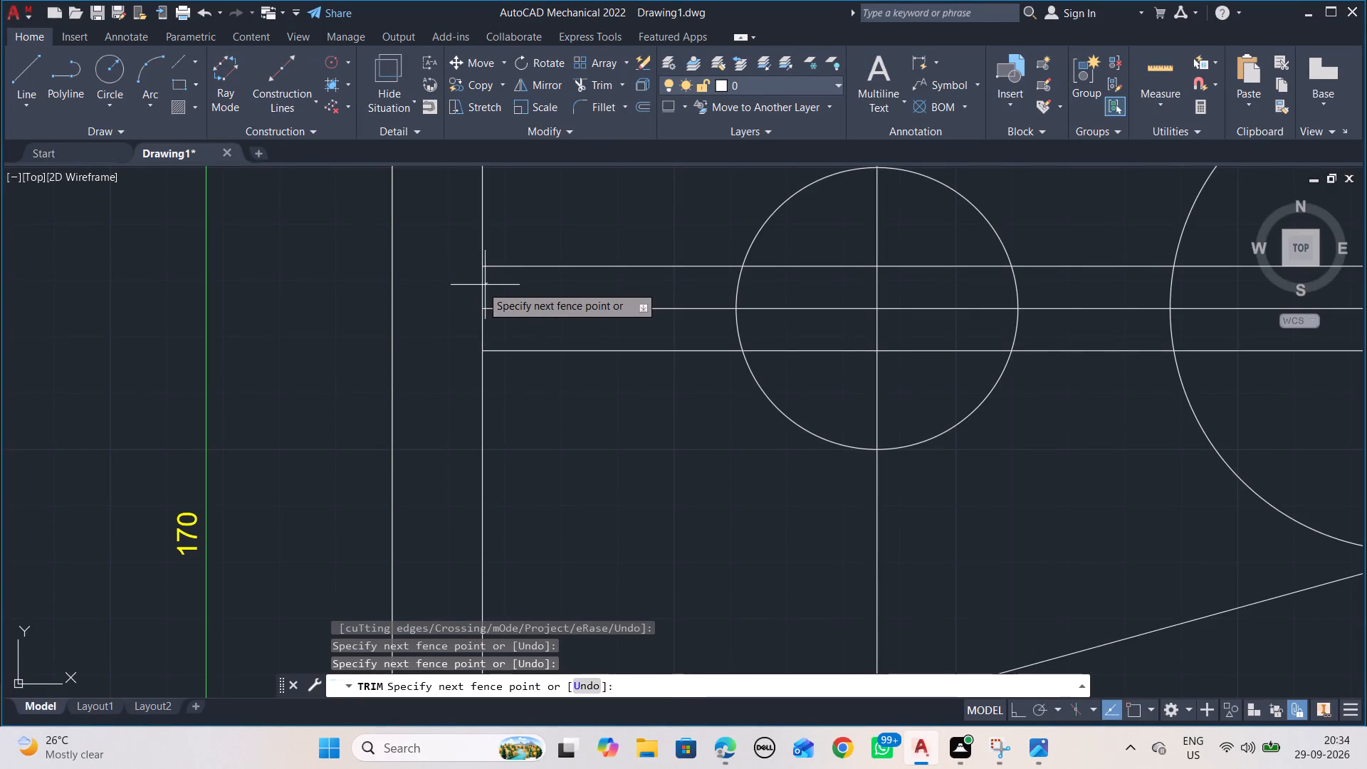
{"action": "left_click", "coordinate": [475, 286]}
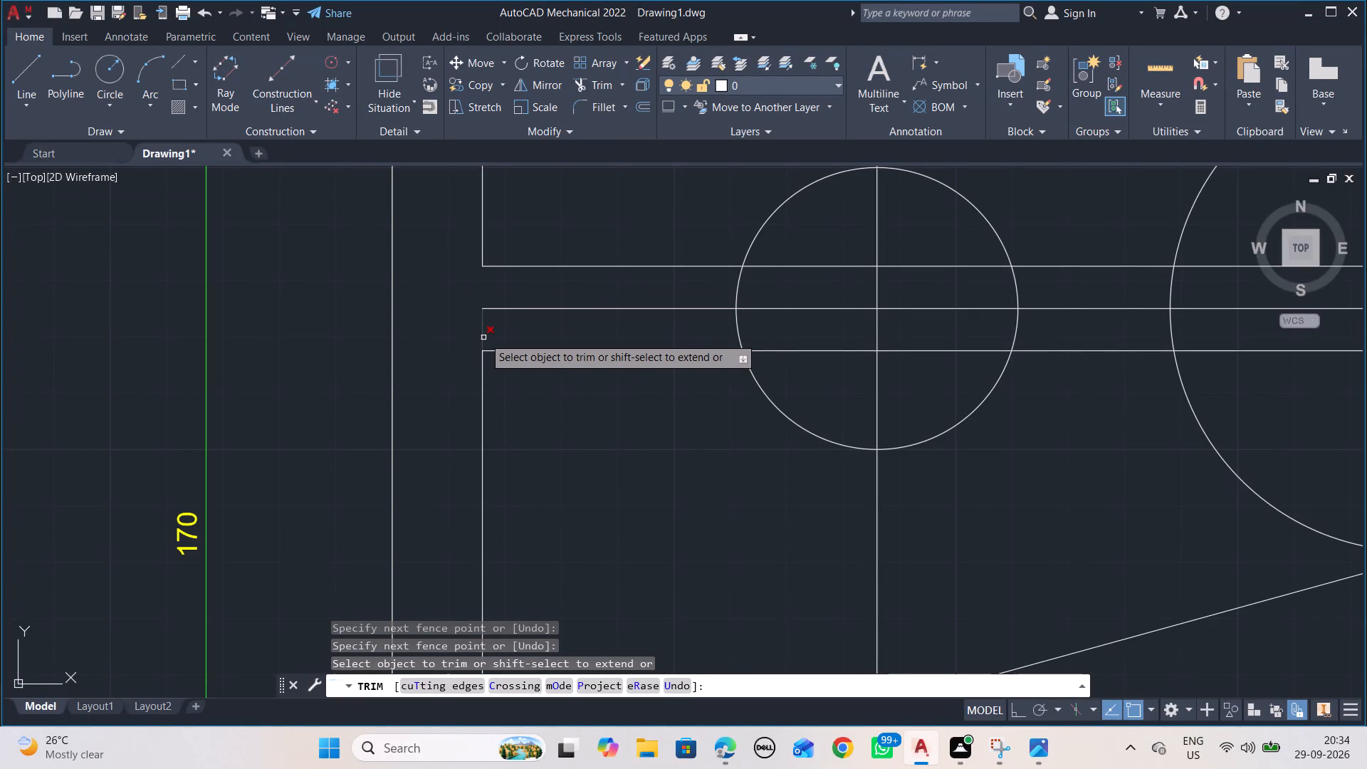
{"action": "left_click", "coordinate": [483, 337]}
Trim the lower web line inside the small circle and the vertical centreline between that line and the circle's bottom.
{"action": "scroll", "coordinate": [543, 339], "scroll_direction": "down", "scroll_amount": 1}
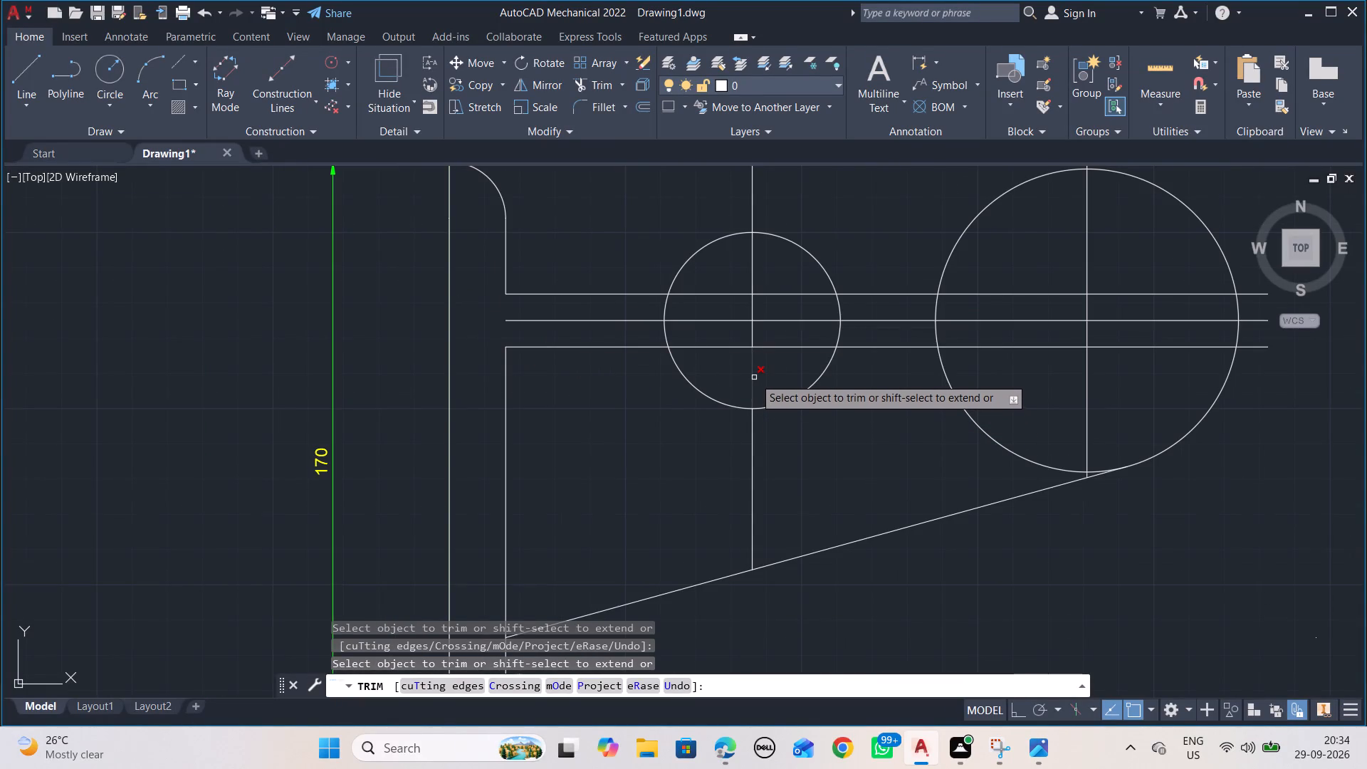
{"action": "left_click", "coordinate": [754, 377]}
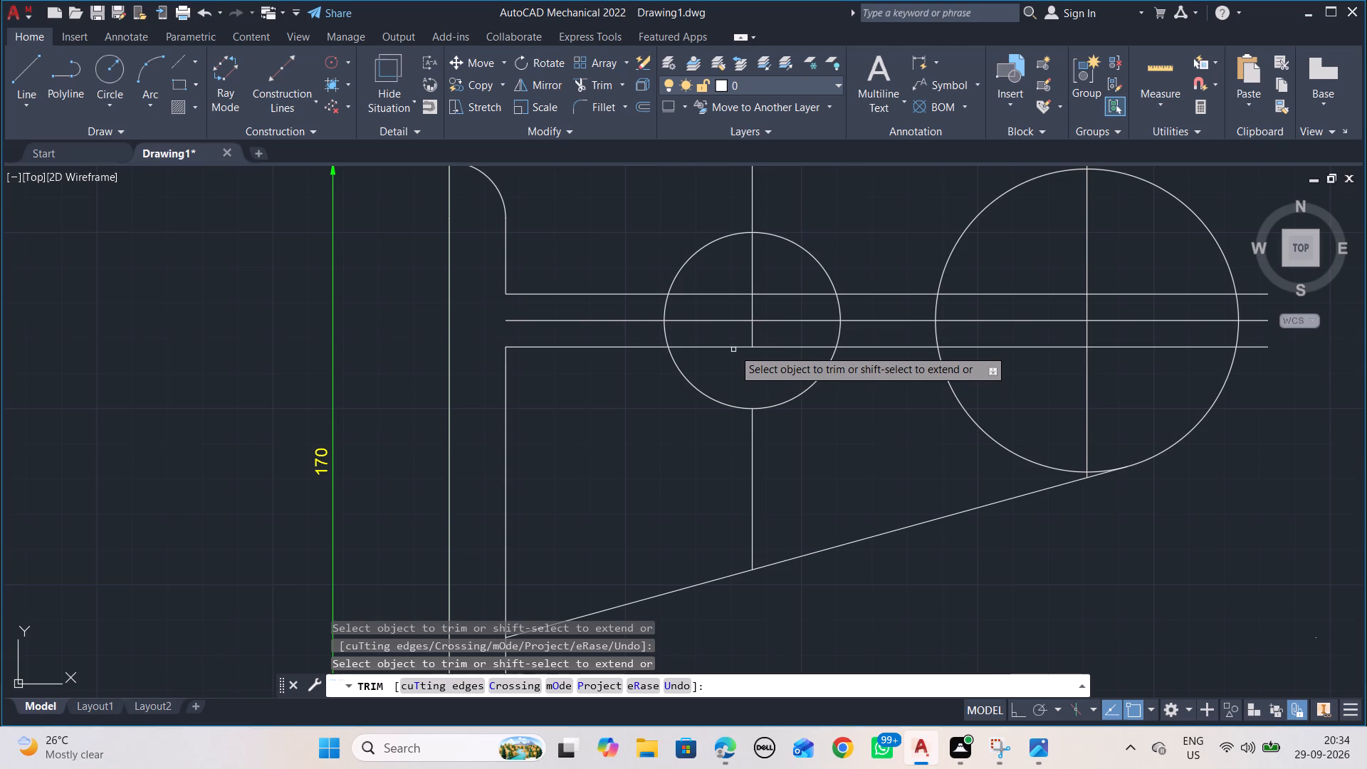
{"action": "left_click", "coordinate": [733, 349]}
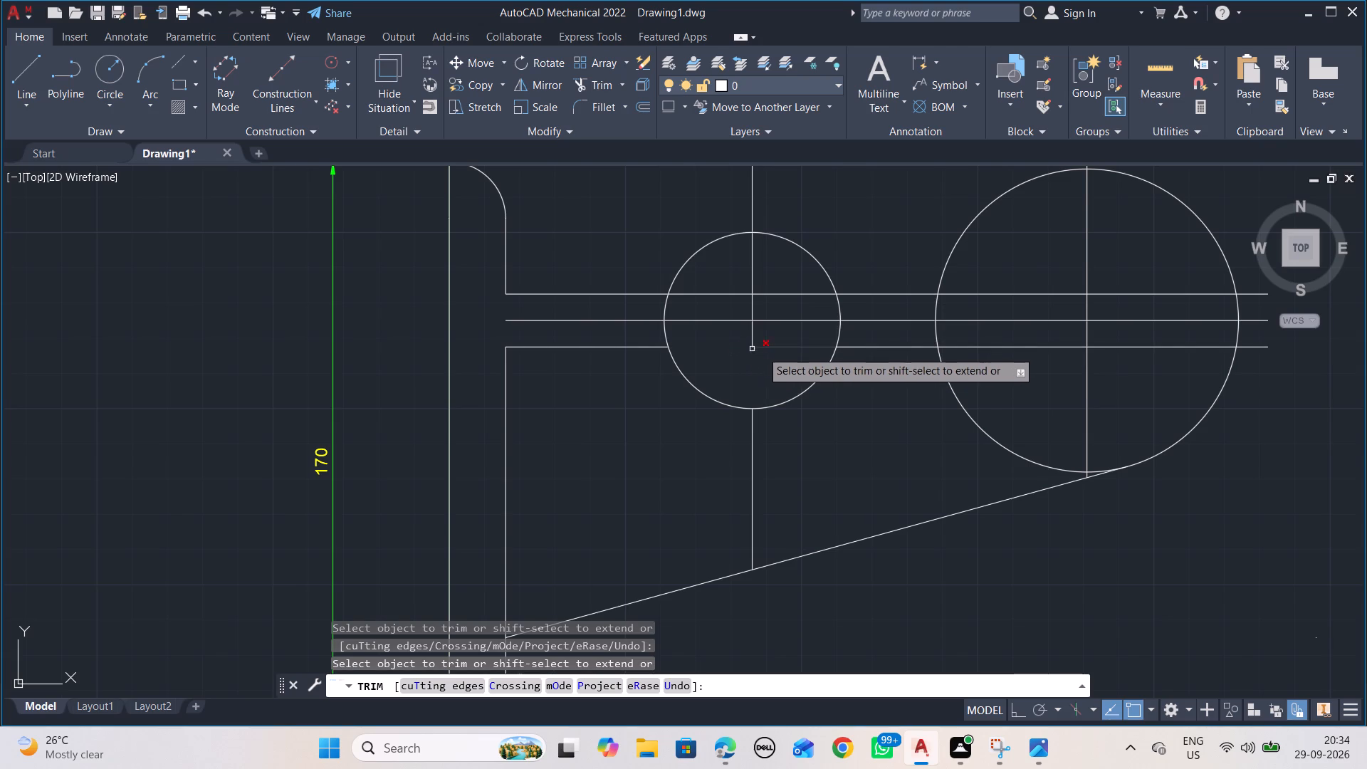
{"action": "left_click", "coordinate": [777, 347]}
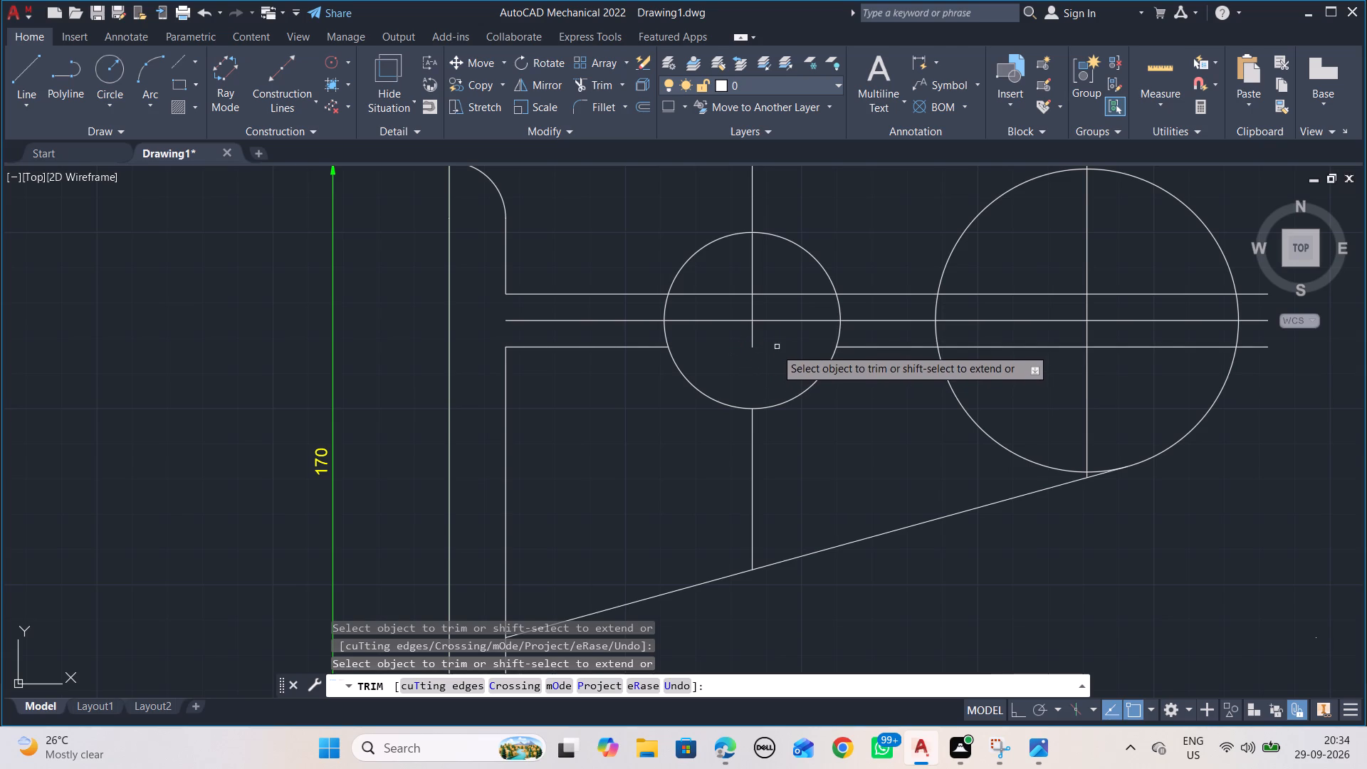
{"action": "scroll", "coordinate": [769, 487], "scroll_direction": "down", "scroll_amount": 2}
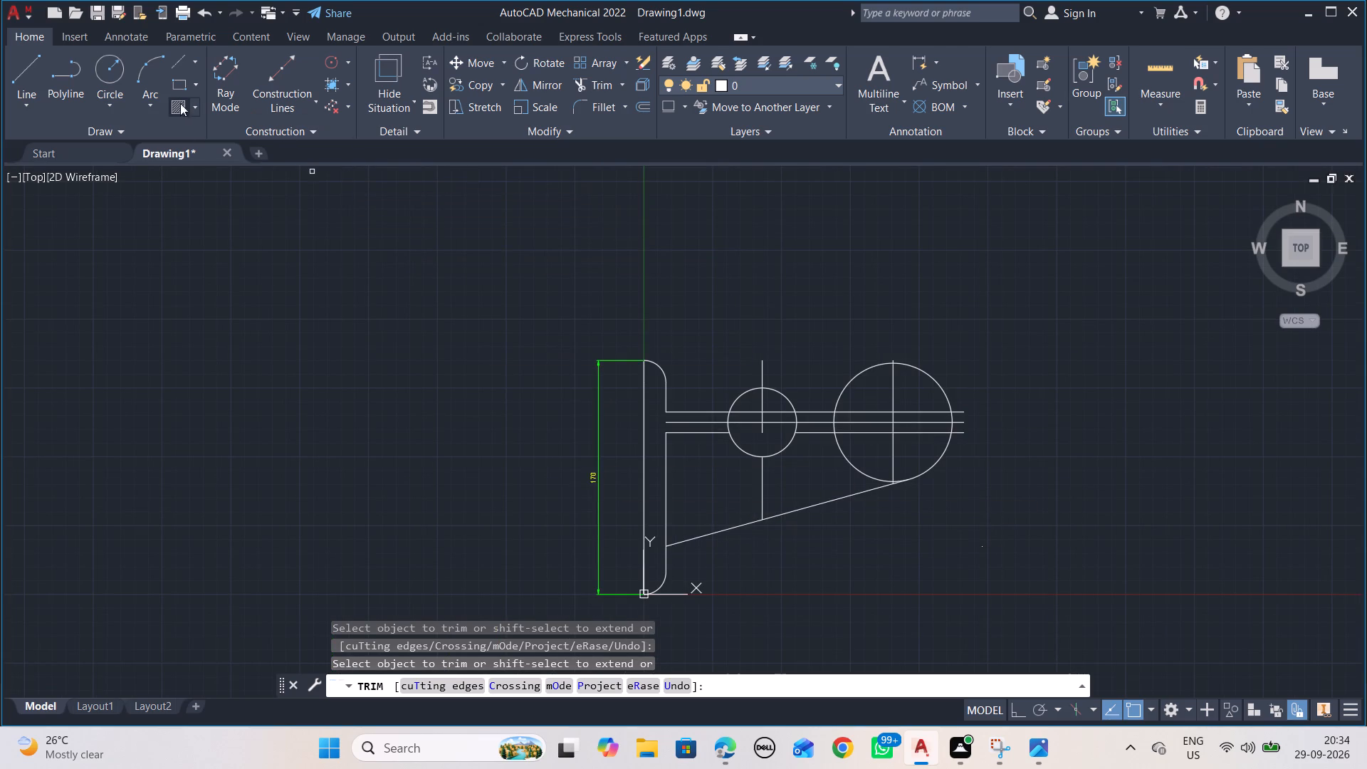
{"action": "key", "text": "Escape"}
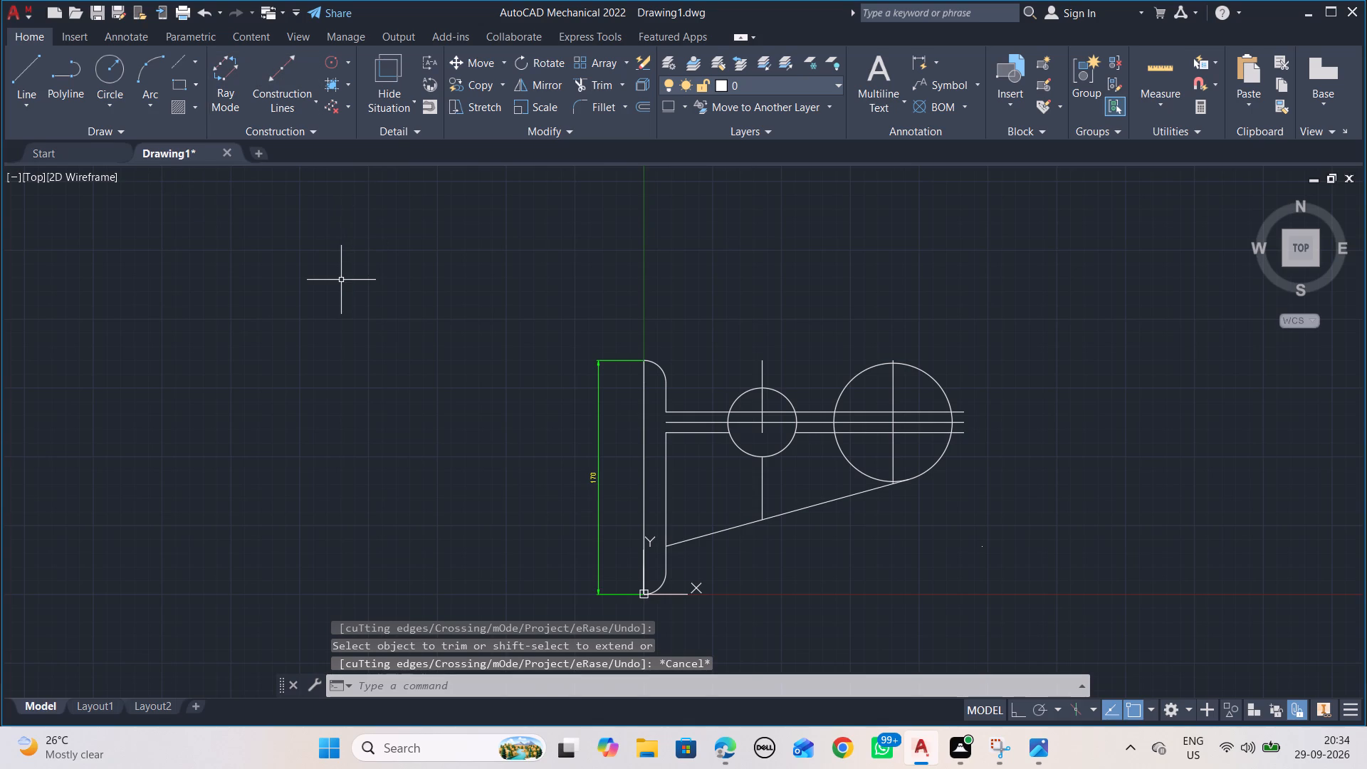
Offset the inclined line tangent to the large circle 15 units upward.
{"action": "type", "text": "OFF"}
{"action": "key", "text": "Return"}
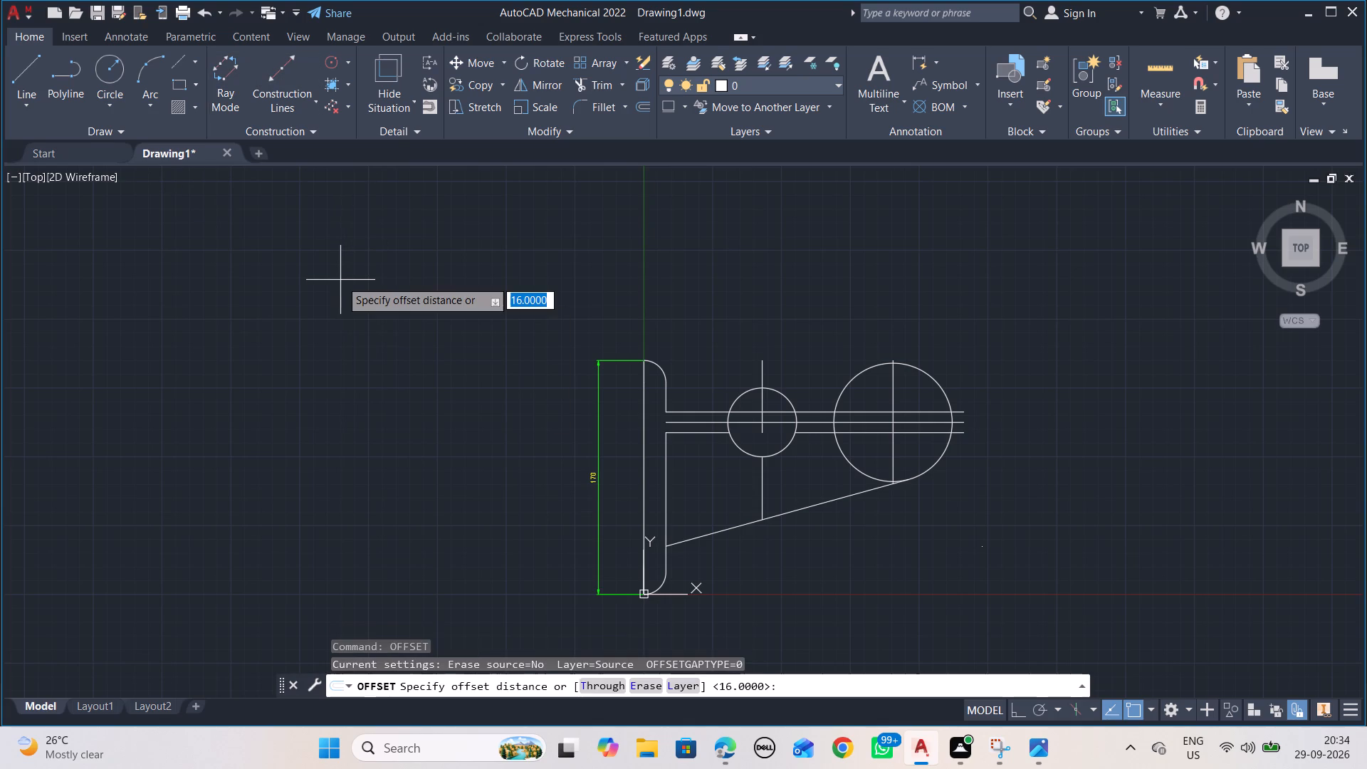
{"action": "key", "text": "alt+Tab"}
{"action": "key", "text": "alt+Tab"}
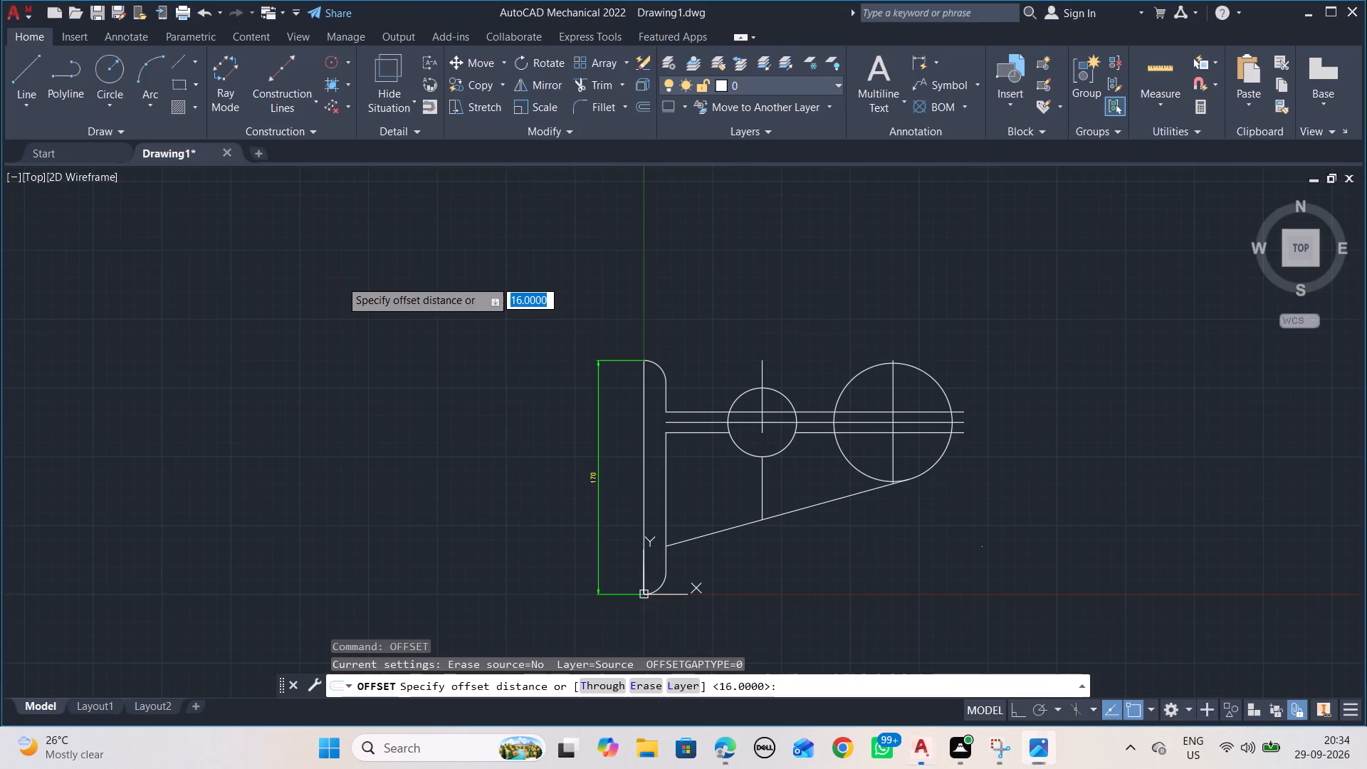
{"action": "type", "text": "15"}
{"action": "key", "text": "Return"}
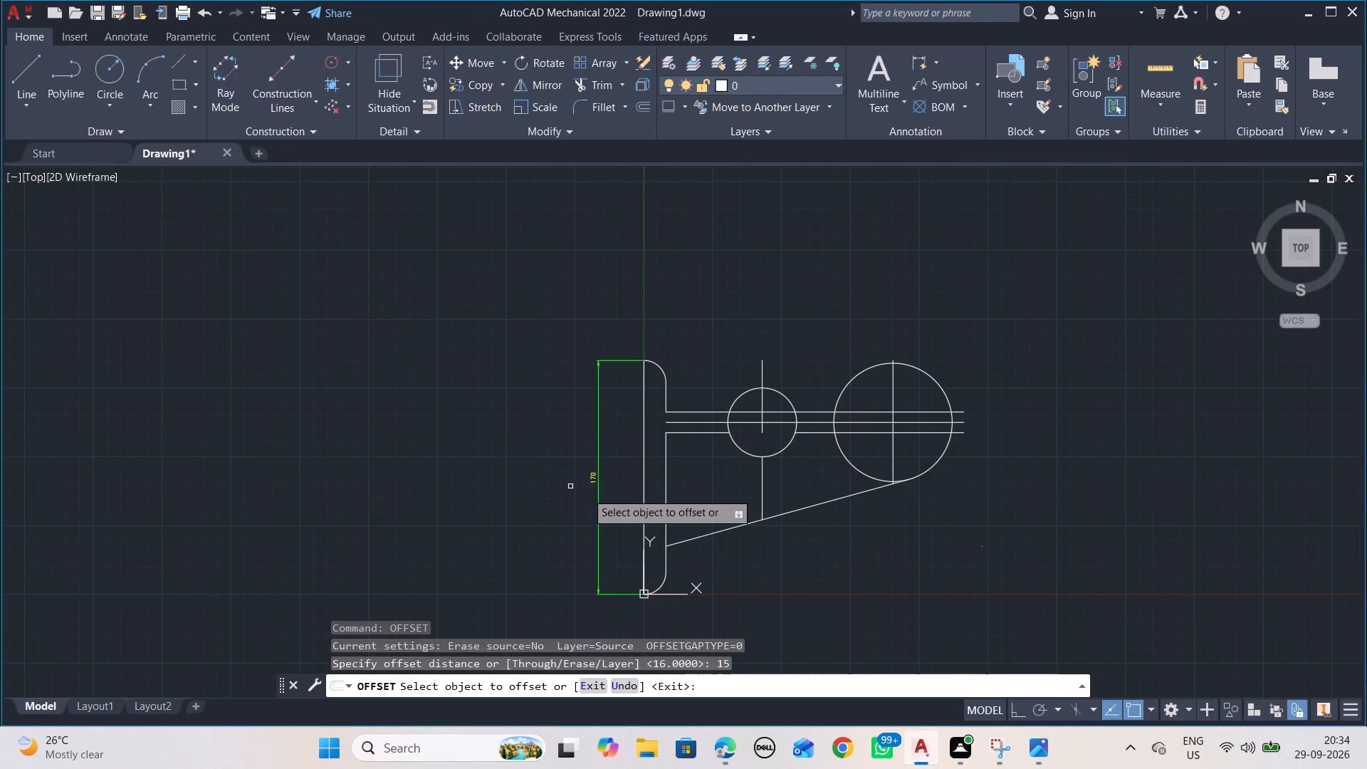
{"action": "left_click", "coordinate": [716, 534]}
{"action": "left_click", "coordinate": [711, 523]}
Trim the offset line's stub inside the flange, plus the flange's inner edge and the small circle's vertical centreline between the two inclined lines.
{"action": "scroll", "coordinate": [746, 540], "scroll_direction": "up", "scroll_amount": 2}
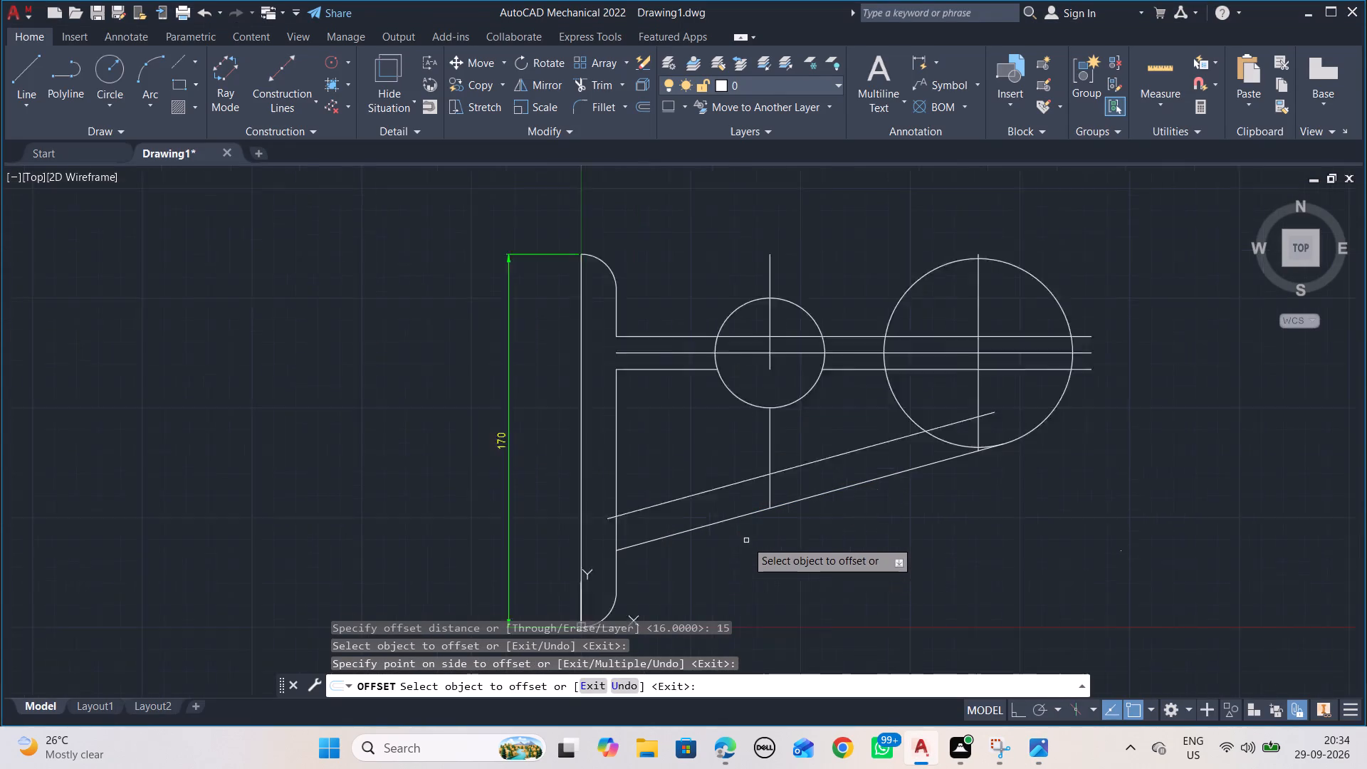
{"action": "left_click", "coordinate": [575, 89]}
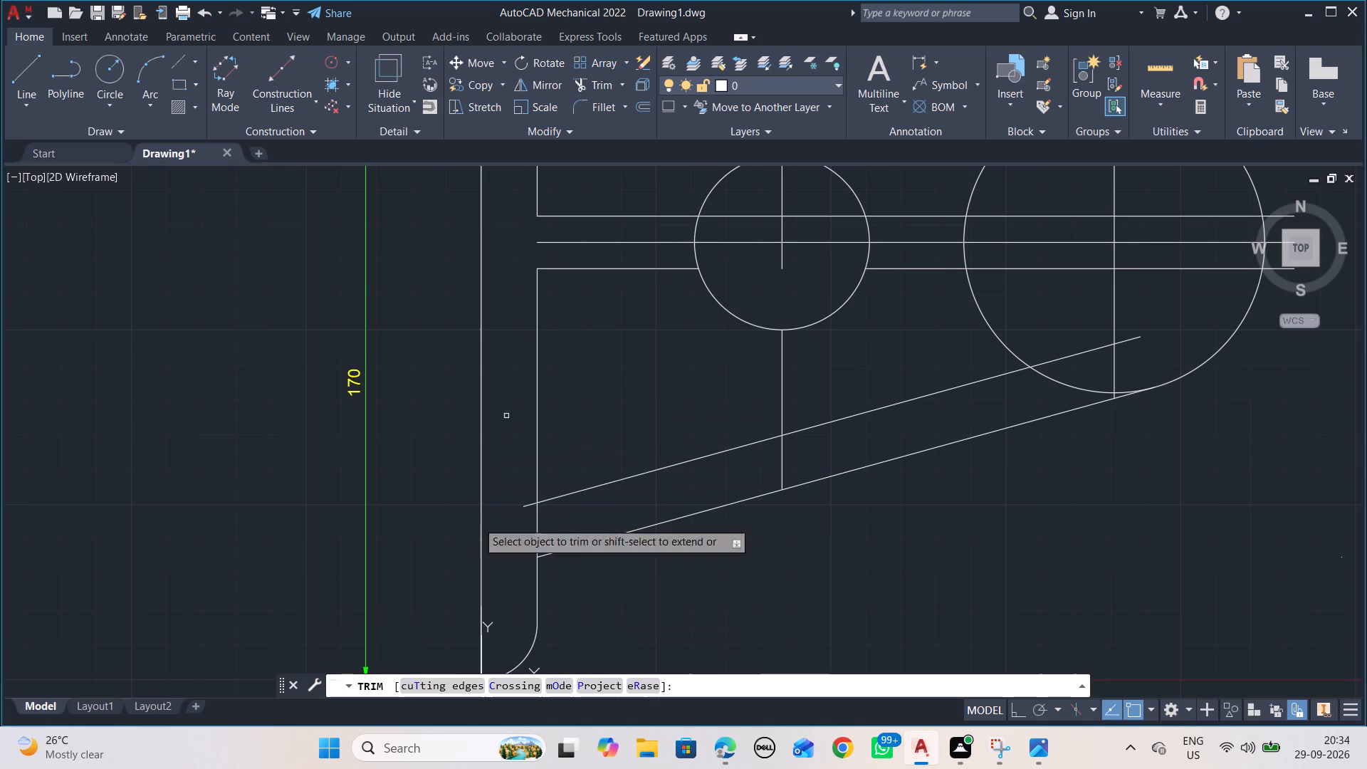
{"action": "left_click", "coordinate": [540, 519]}
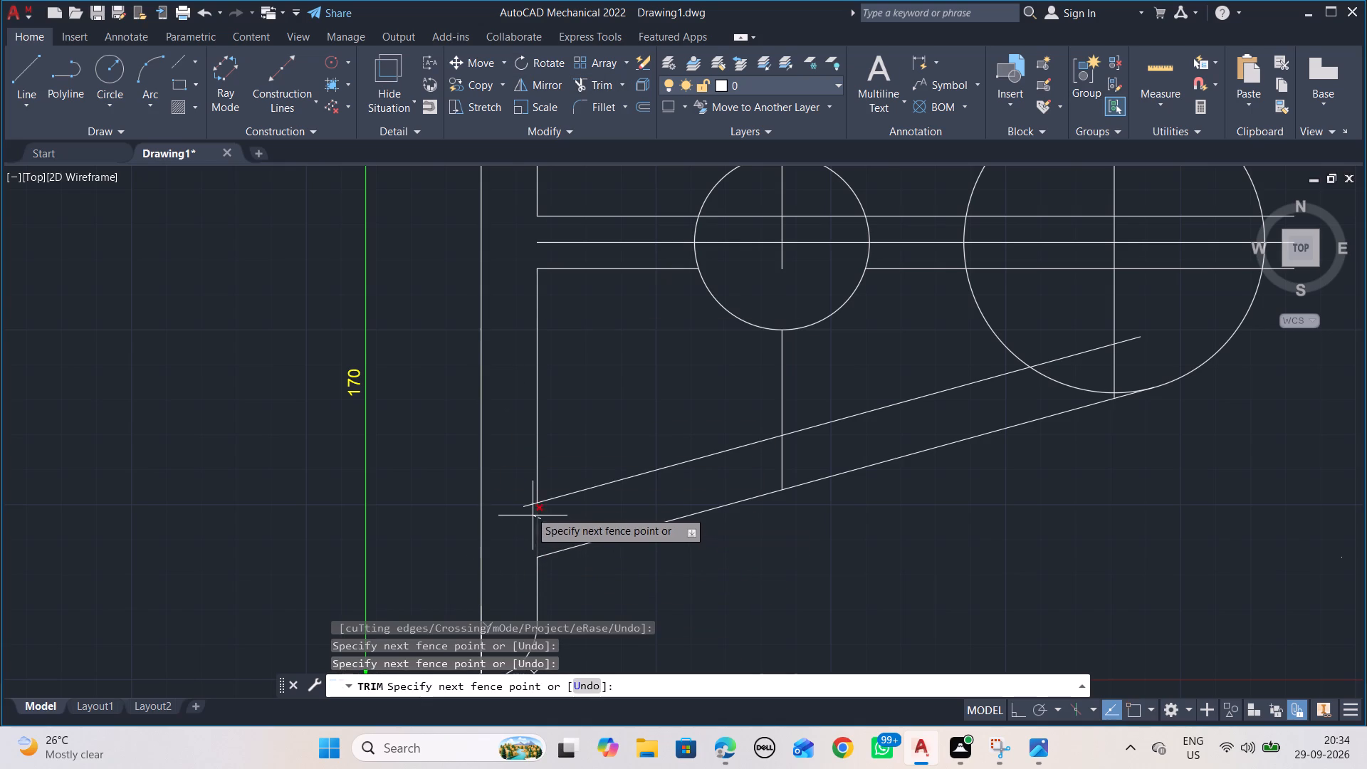
{"action": "left_click", "coordinate": [528, 502]}
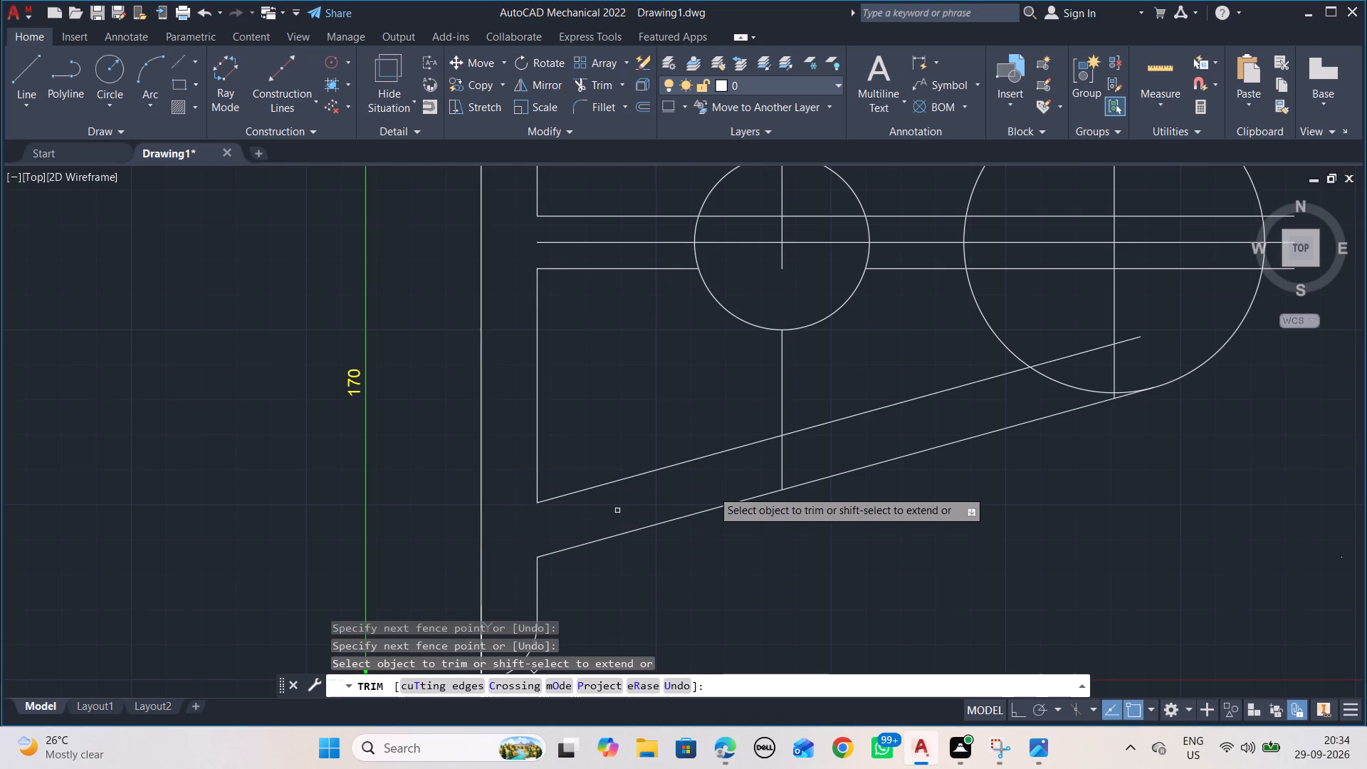
{"action": "left_click", "coordinate": [782, 461]}
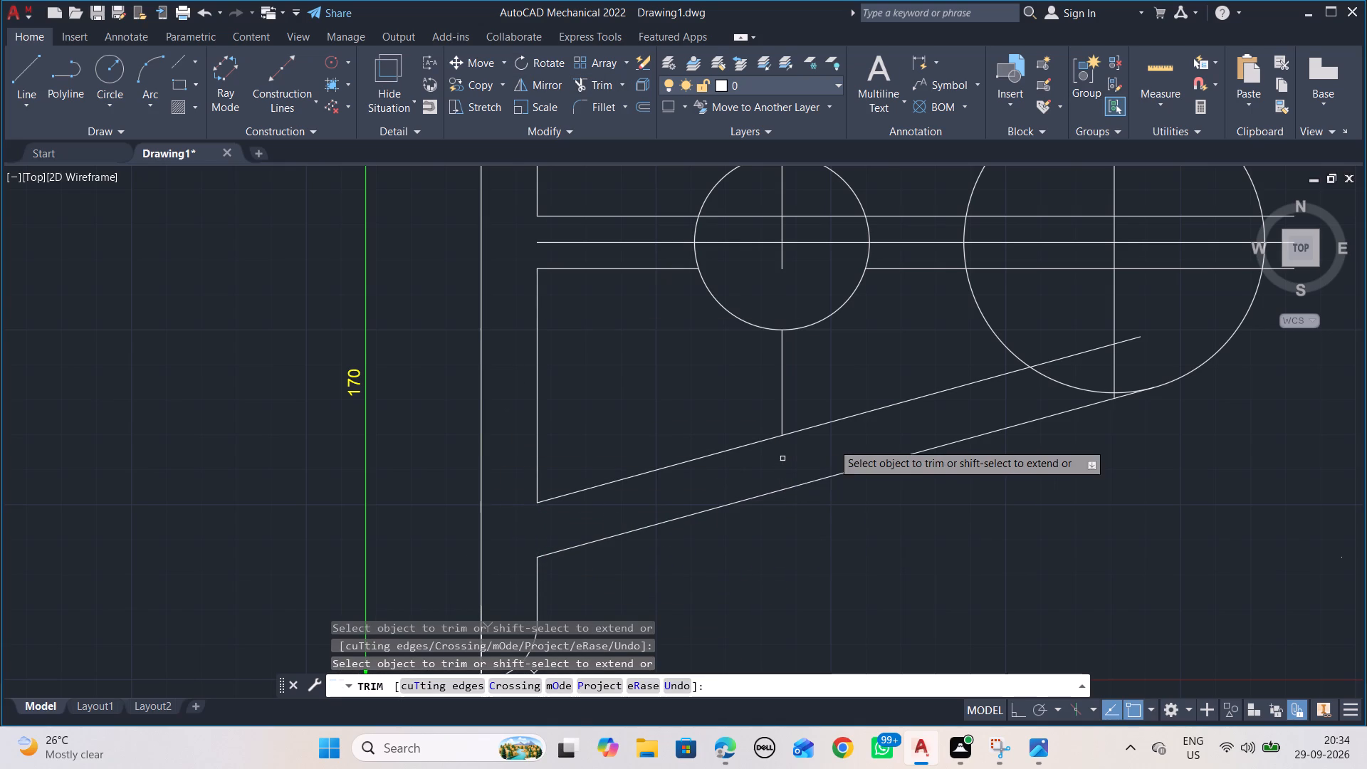
{"action": "key", "text": "alt+Tab"}
{"action": "key", "text": "alt+Tab"}
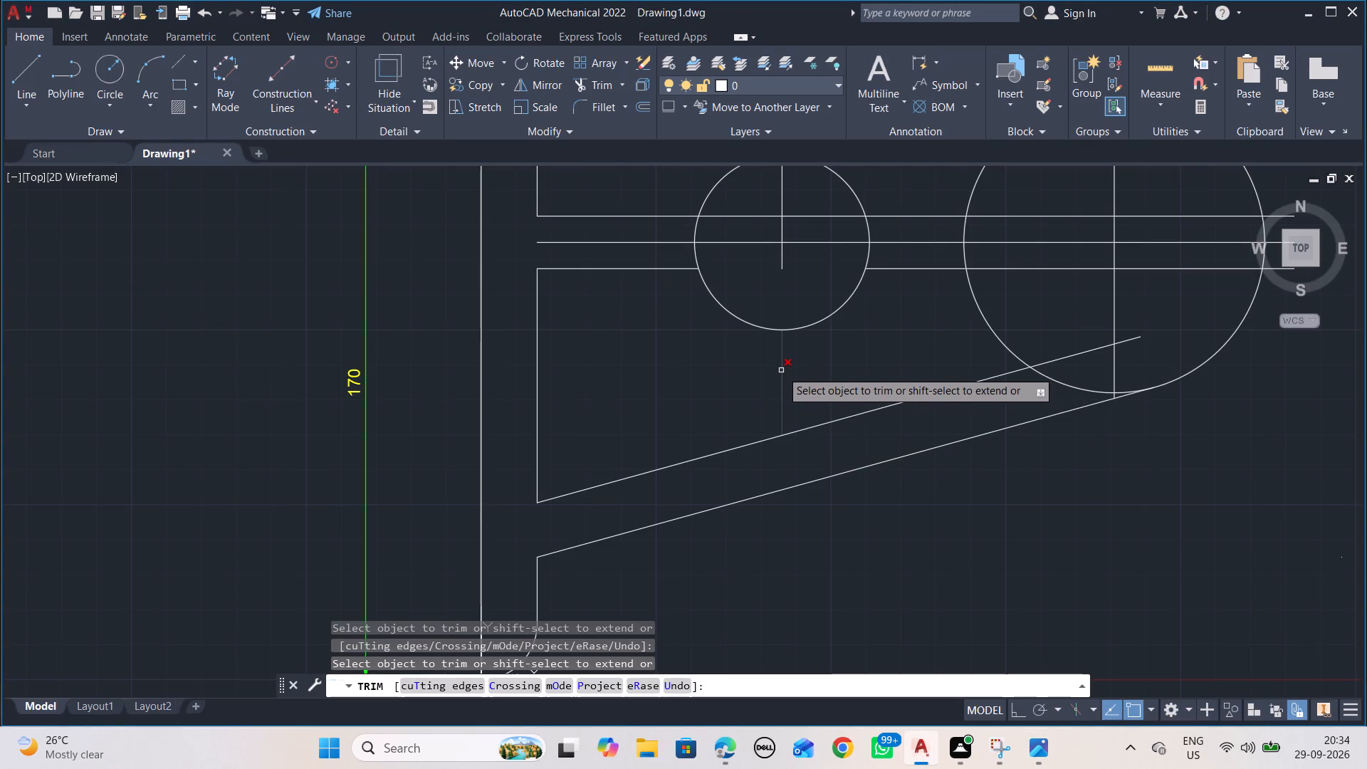
{"action": "middle_click", "coordinate": [817, 398]}
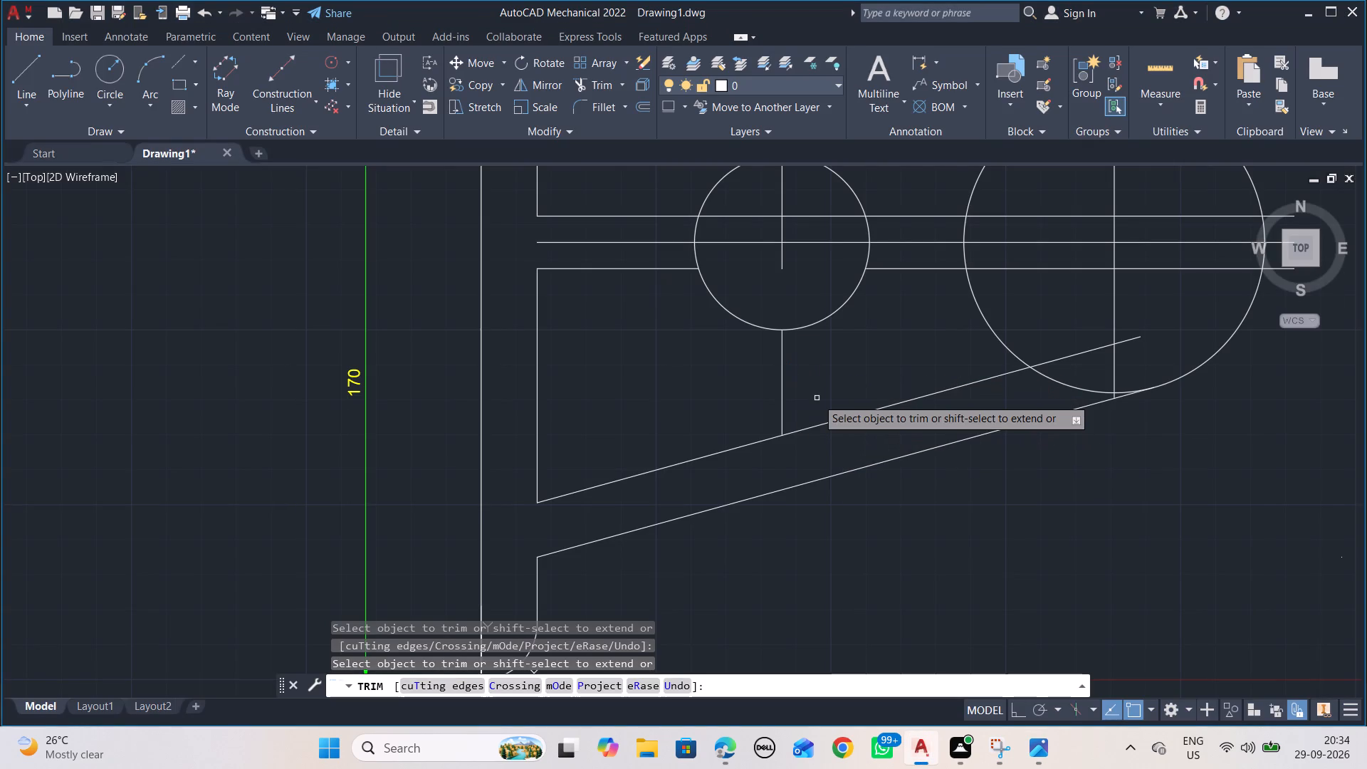
{"action": "key", "text": "o"}
{"action": "key", "text": "f"}
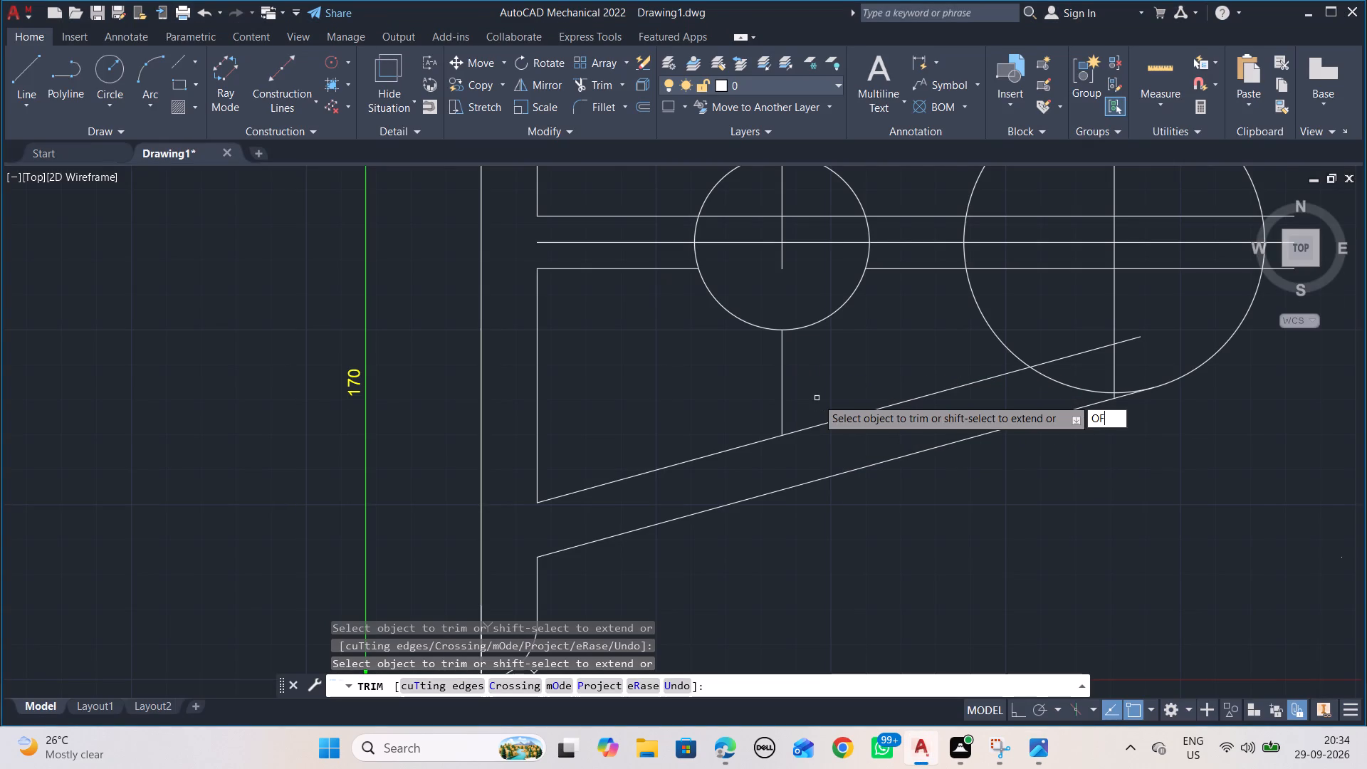
{"action": "key", "text": "Escape"}
{"action": "key", "text": "Escape"}
{"action": "key", "text": "Escape"}
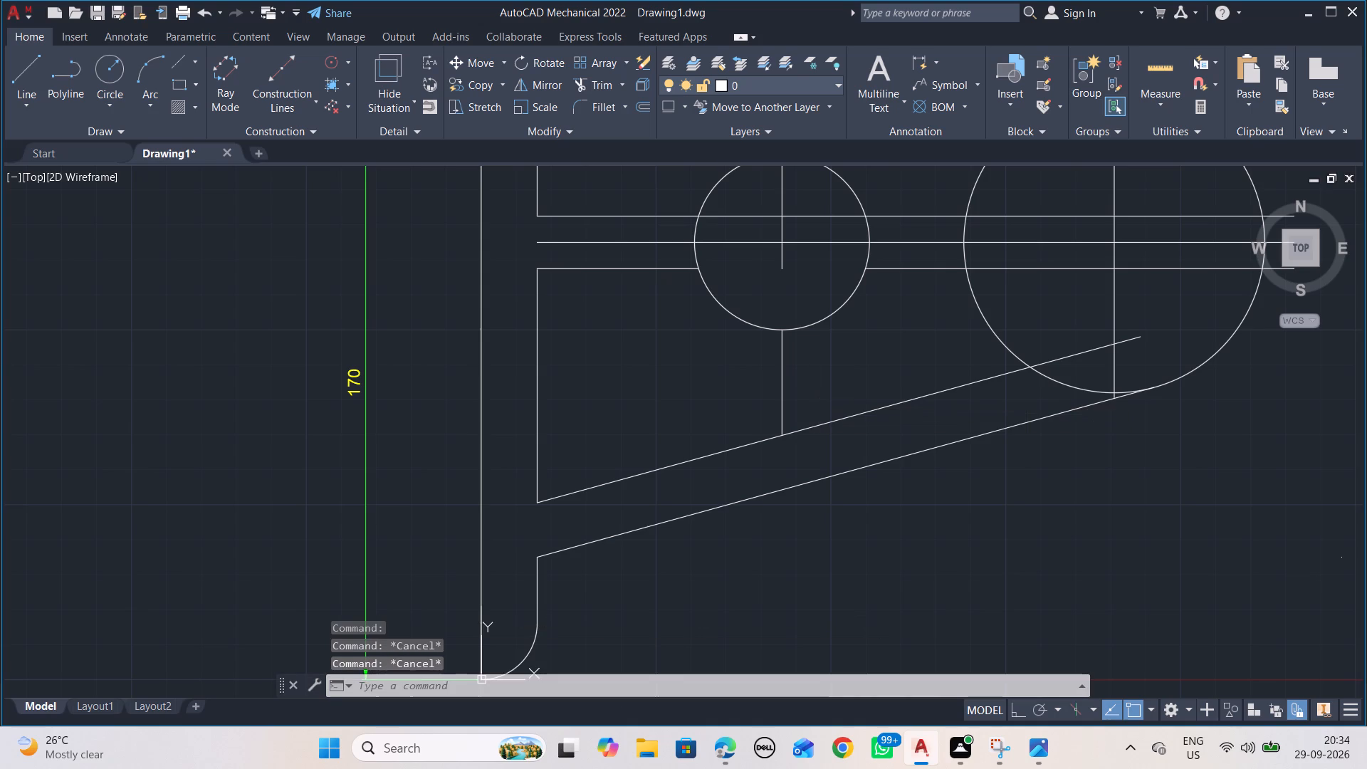
Offset the vertical centreline segment below the small circle 7 units to each side for the rib.
{"action": "key", "text": "o"}
{"action": "key", "text": "f"}
{"action": "key", "text": "Right"}
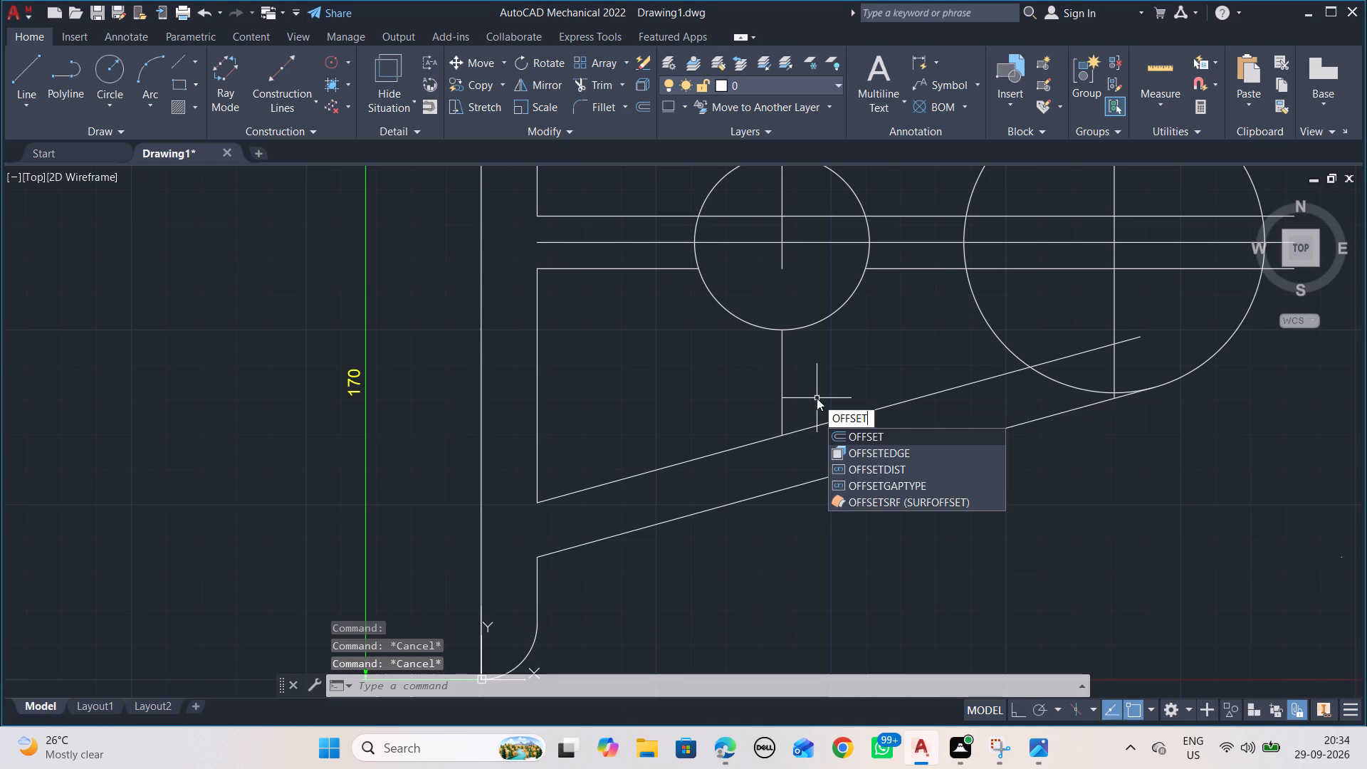
{"action": "key", "text": "Return"}
{"action": "key", "text": "7"}
{"action": "key", "text": "Return"}
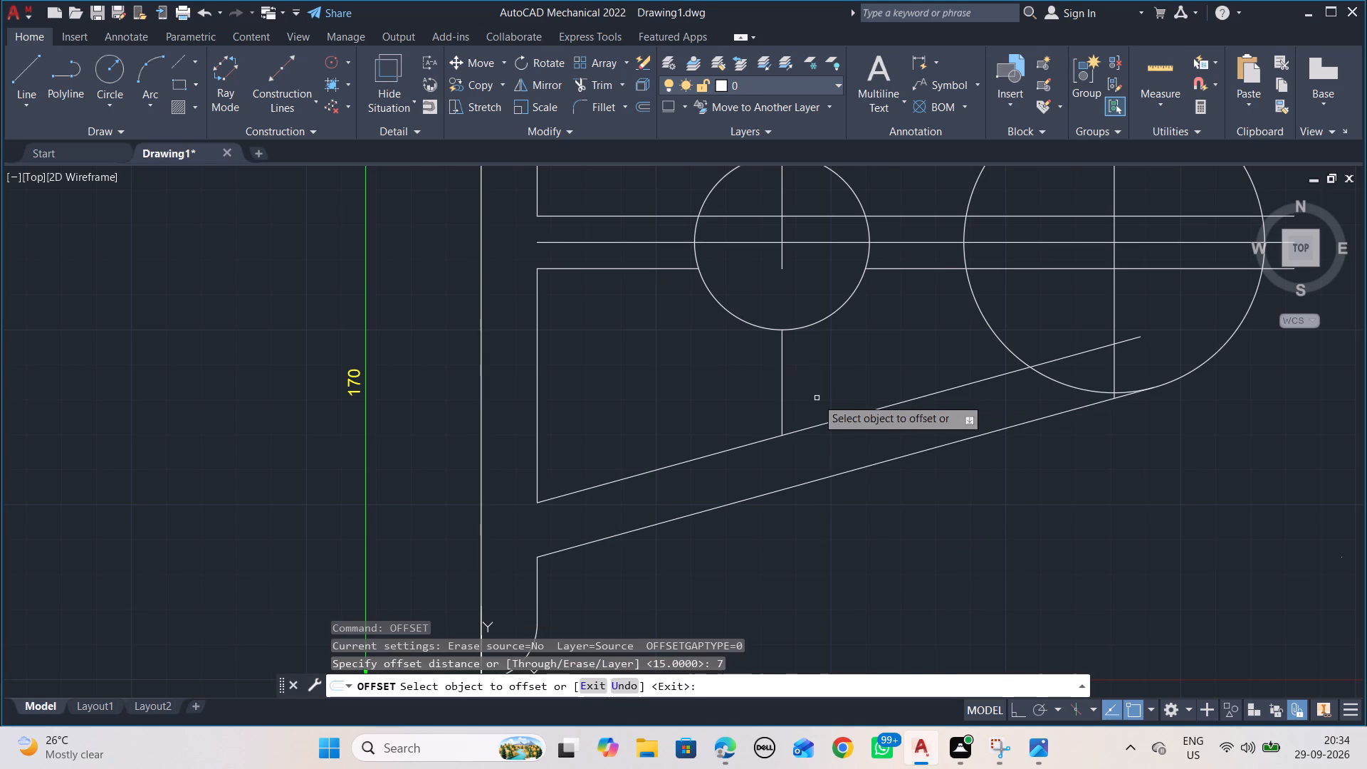
{"action": "left_click", "coordinate": [779, 394]}
{"action": "left_click", "coordinate": [781, 394]}
{"action": "left_click", "coordinate": [763, 393]}
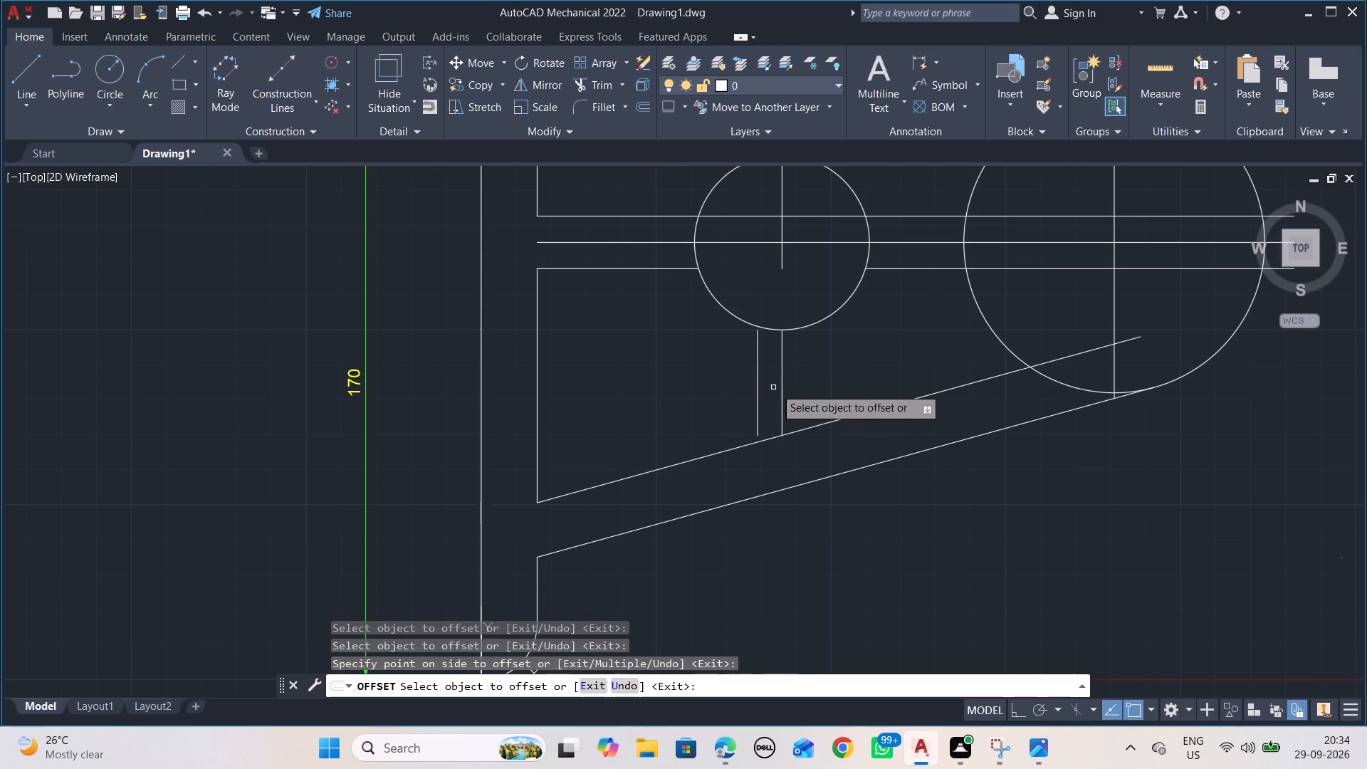
{"action": "left_click", "coordinate": [781, 388]}
{"action": "left_click", "coordinate": [807, 382]}
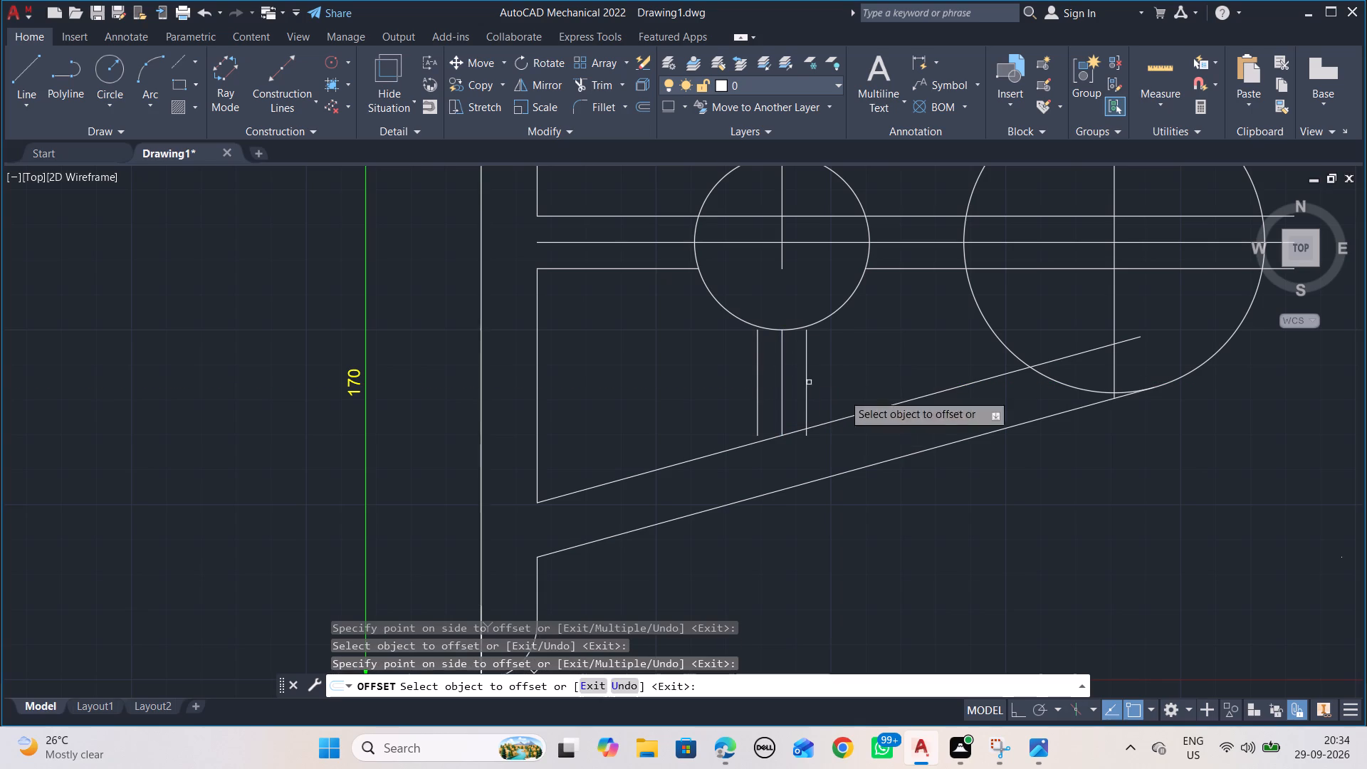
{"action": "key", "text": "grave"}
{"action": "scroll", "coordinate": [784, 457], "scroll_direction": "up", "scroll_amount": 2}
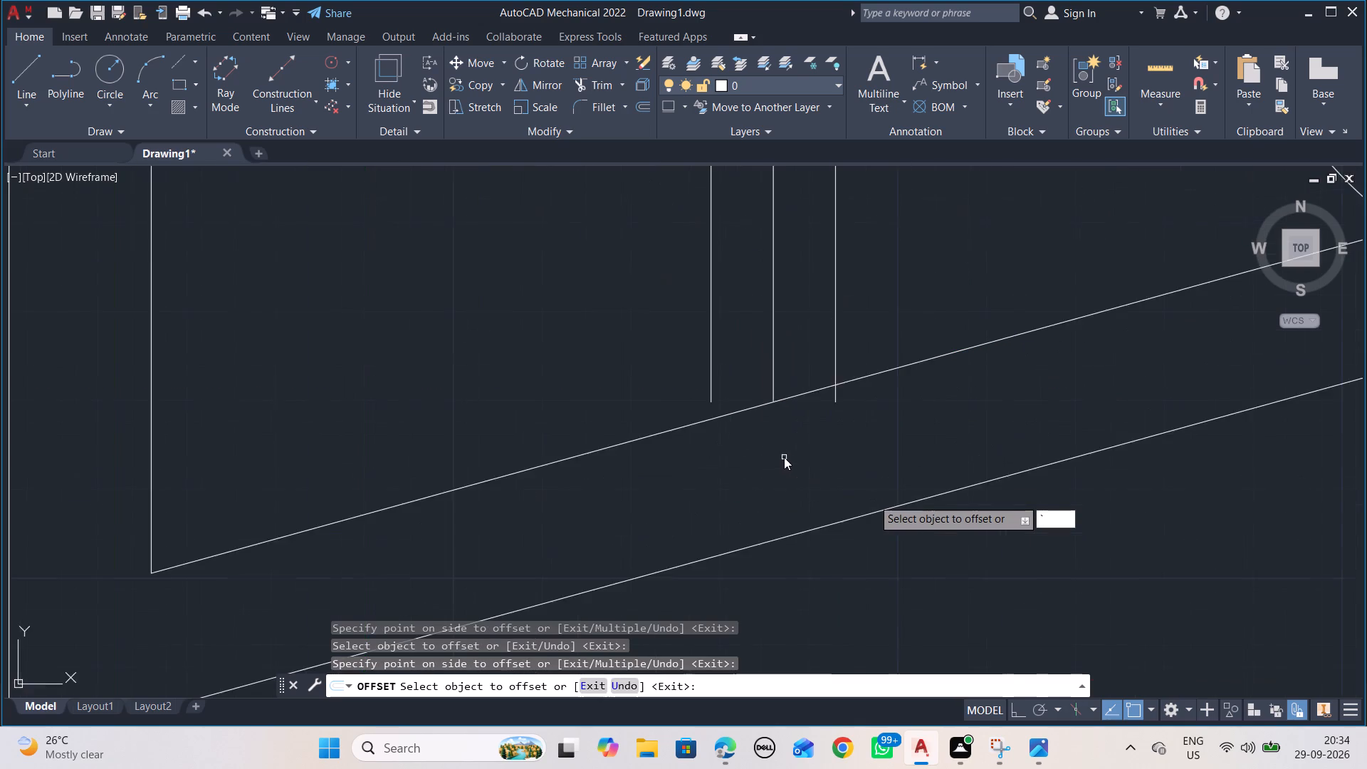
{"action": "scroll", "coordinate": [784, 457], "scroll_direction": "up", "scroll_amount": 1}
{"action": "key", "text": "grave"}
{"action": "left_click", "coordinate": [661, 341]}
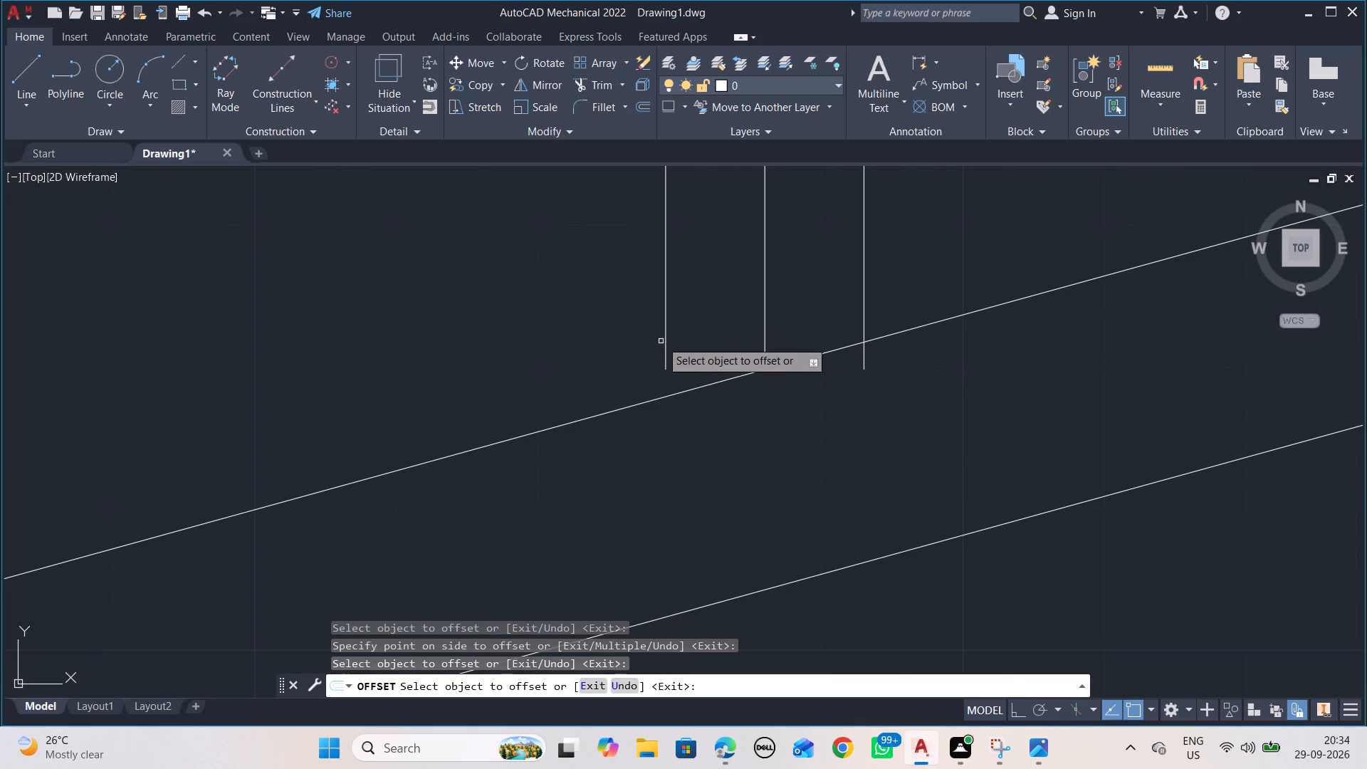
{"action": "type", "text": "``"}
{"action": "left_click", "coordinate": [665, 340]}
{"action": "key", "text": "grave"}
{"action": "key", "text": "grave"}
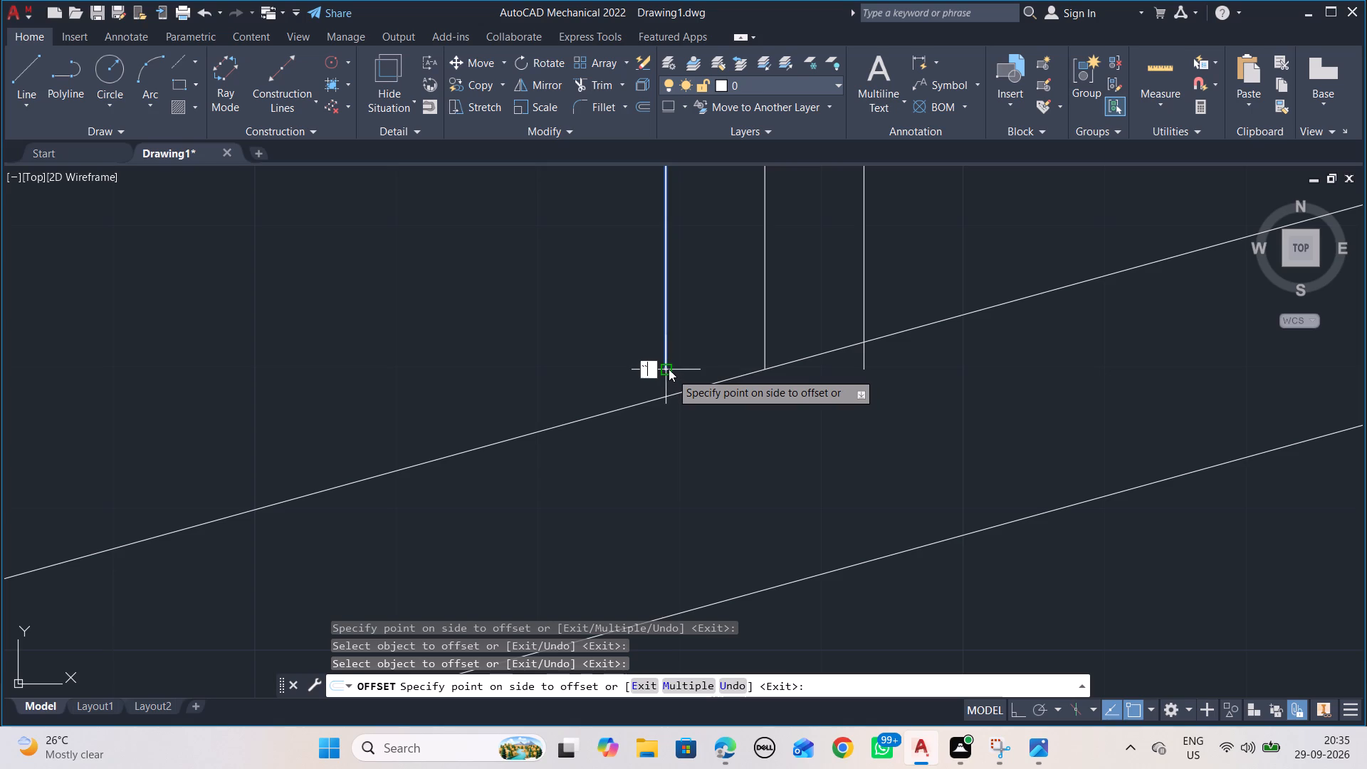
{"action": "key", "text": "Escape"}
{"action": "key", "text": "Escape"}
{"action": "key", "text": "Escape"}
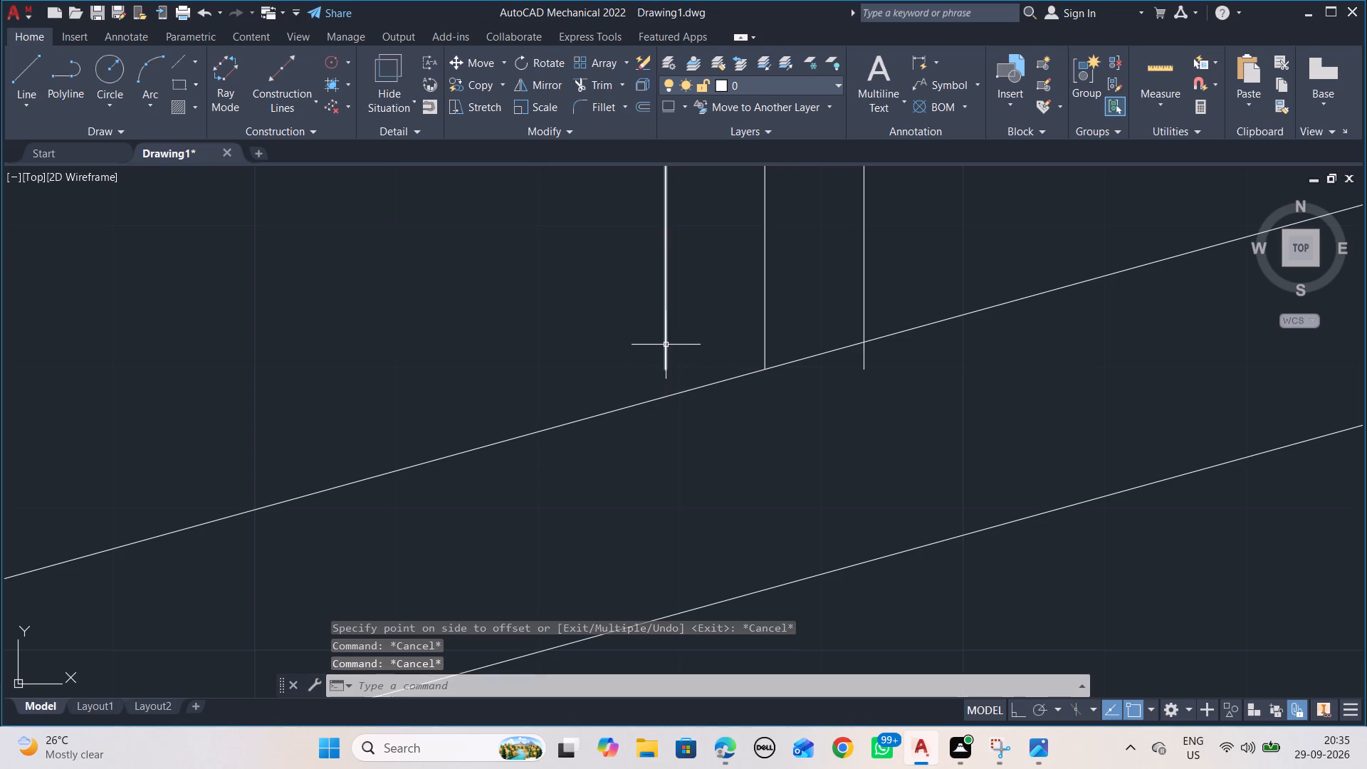
Stretch the lower end of the rib's left line about 11.3 units straight down, past the upper inclined line.
{"action": "left_click", "coordinate": [666, 345]}
{"action": "left_click", "coordinate": [664, 370]}
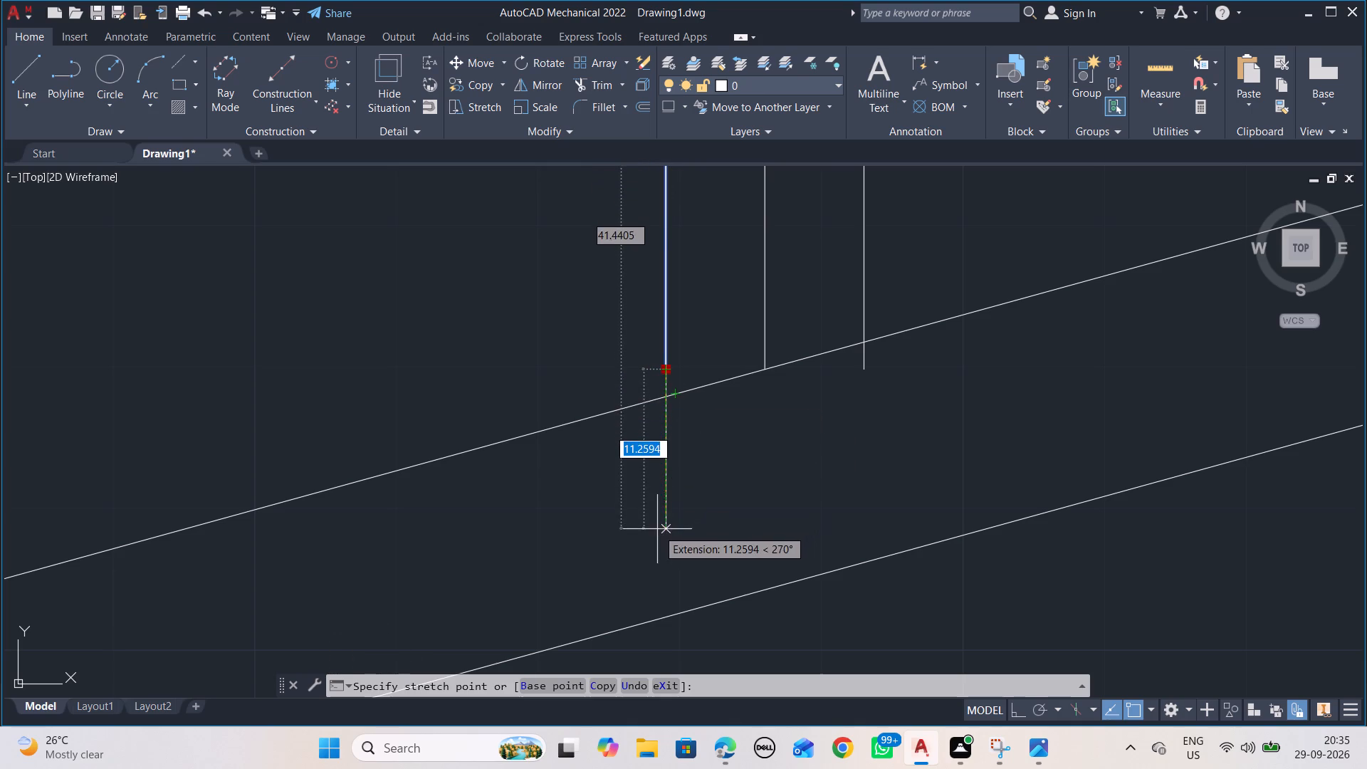
{"action": "left_click", "coordinate": [657, 529]}
{"action": "key", "text": "Escape"}
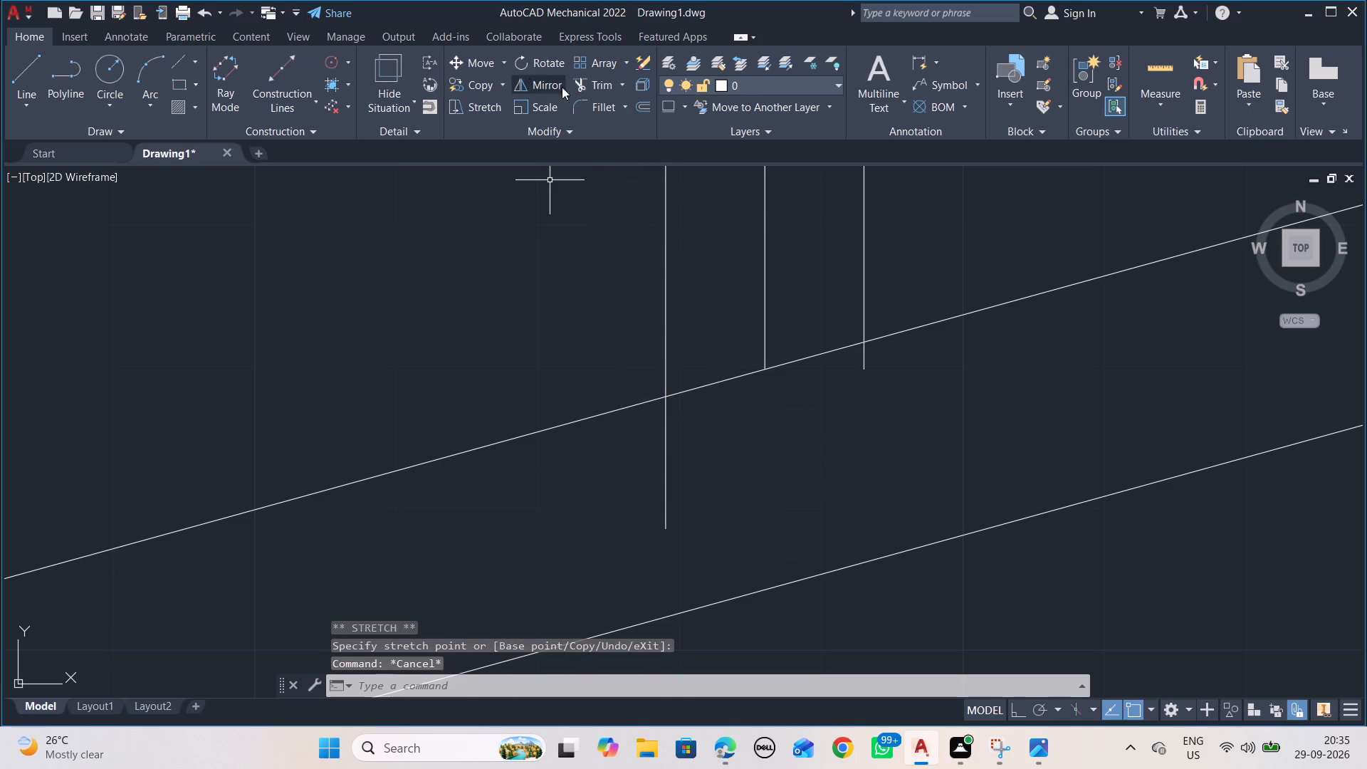
Trim both rib side lines below the upper inclined line and remove that inclined line's portion between them.
{"action": "left_click", "coordinate": [589, 90]}
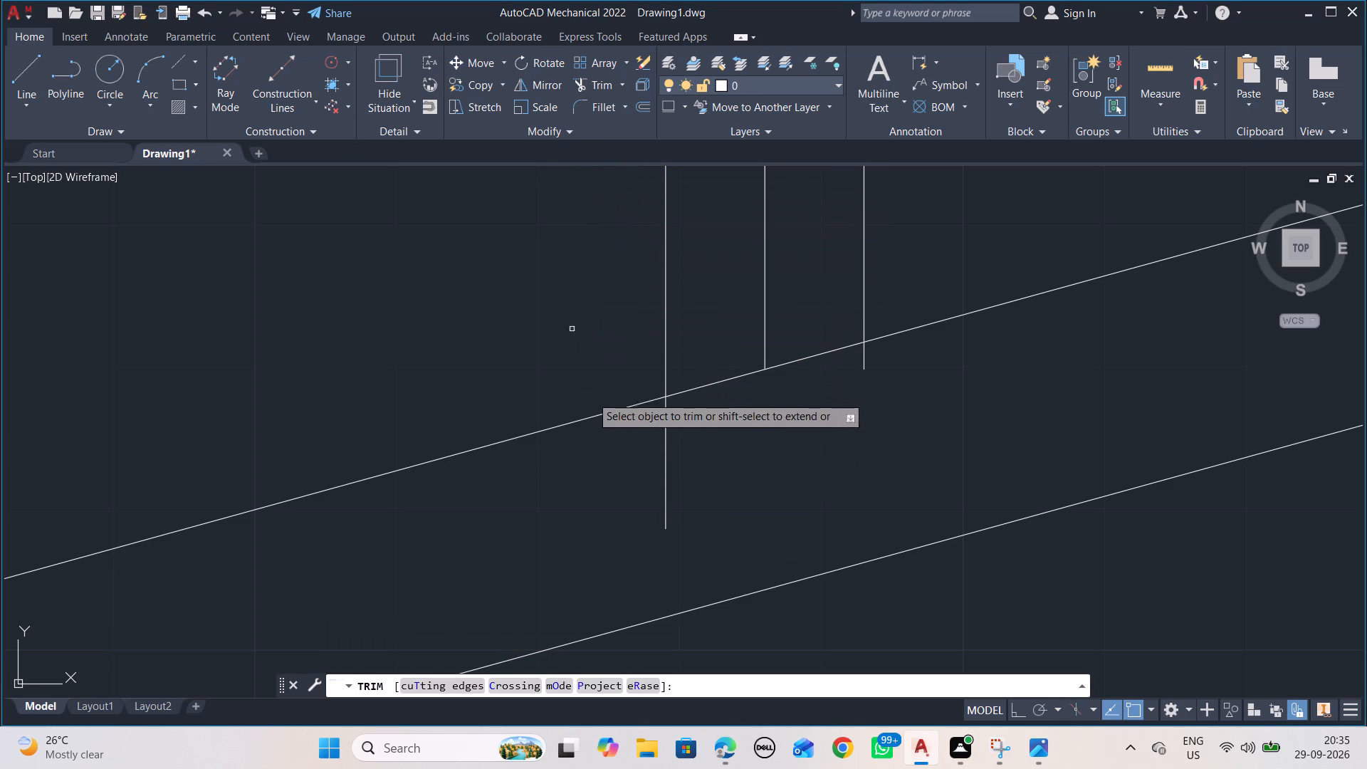
{"action": "left_click_drag", "start_coordinate": [664, 456], "coordinate": [684, 391]}
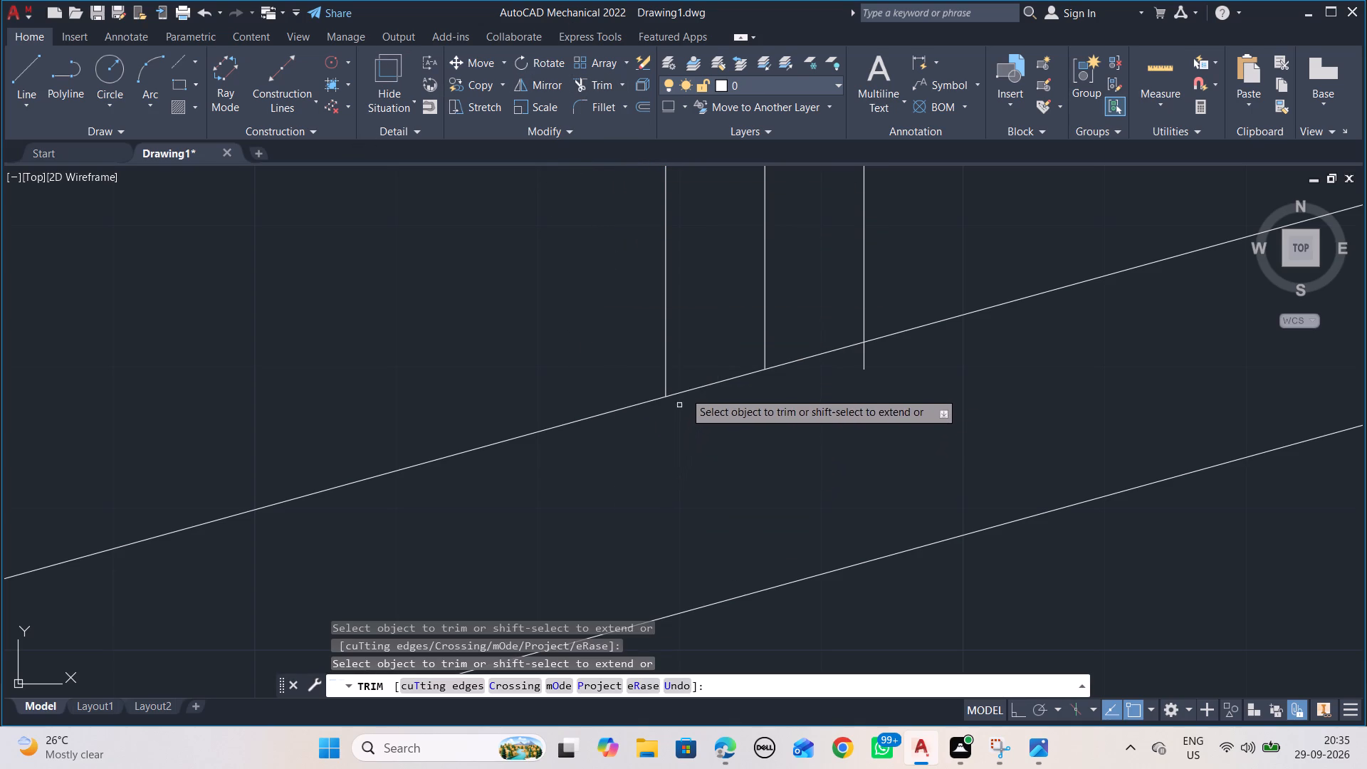
{"action": "left_click_drag", "start_coordinate": [684, 391], "coordinate": [733, 378]}
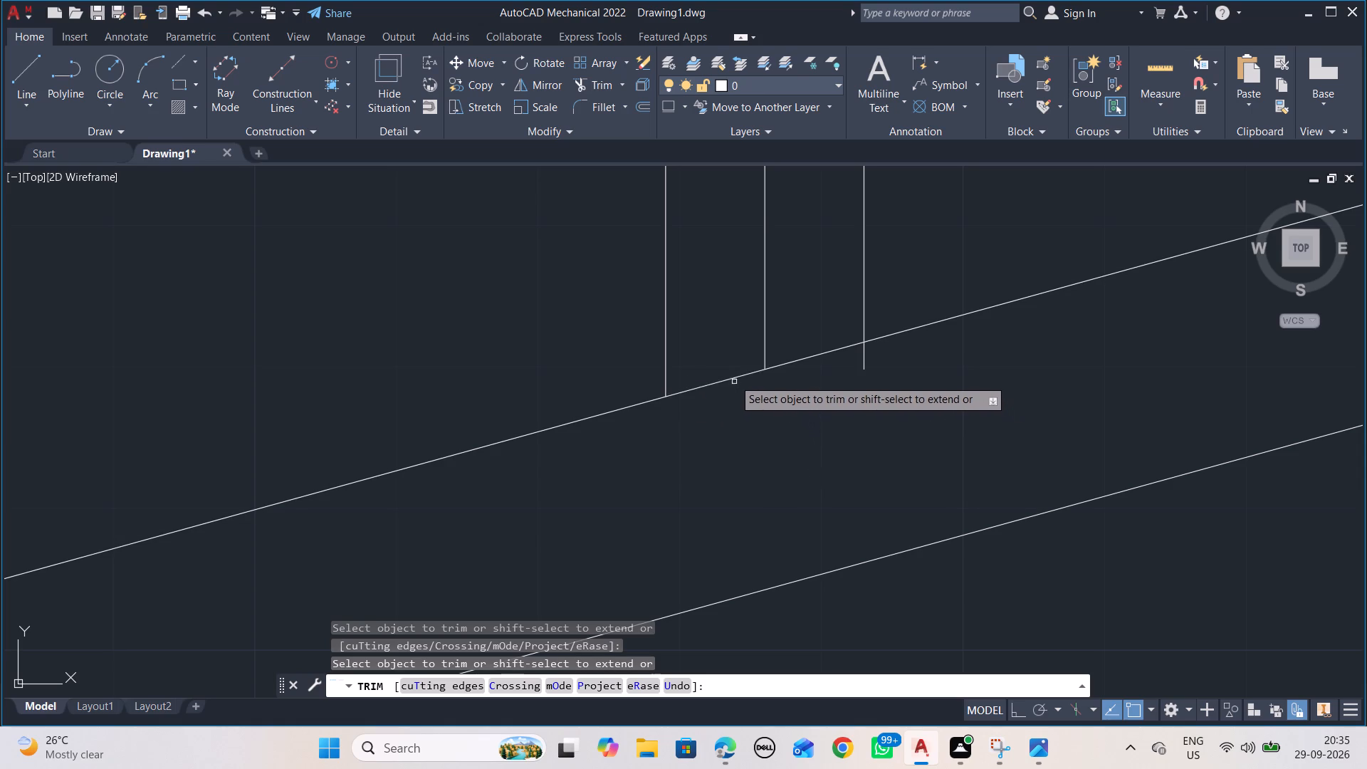
{"action": "left_click_drag", "start_coordinate": [733, 378], "coordinate": [730, 371]}
{"action": "left_click_drag", "start_coordinate": [729, 372], "coordinate": [736, 388]}
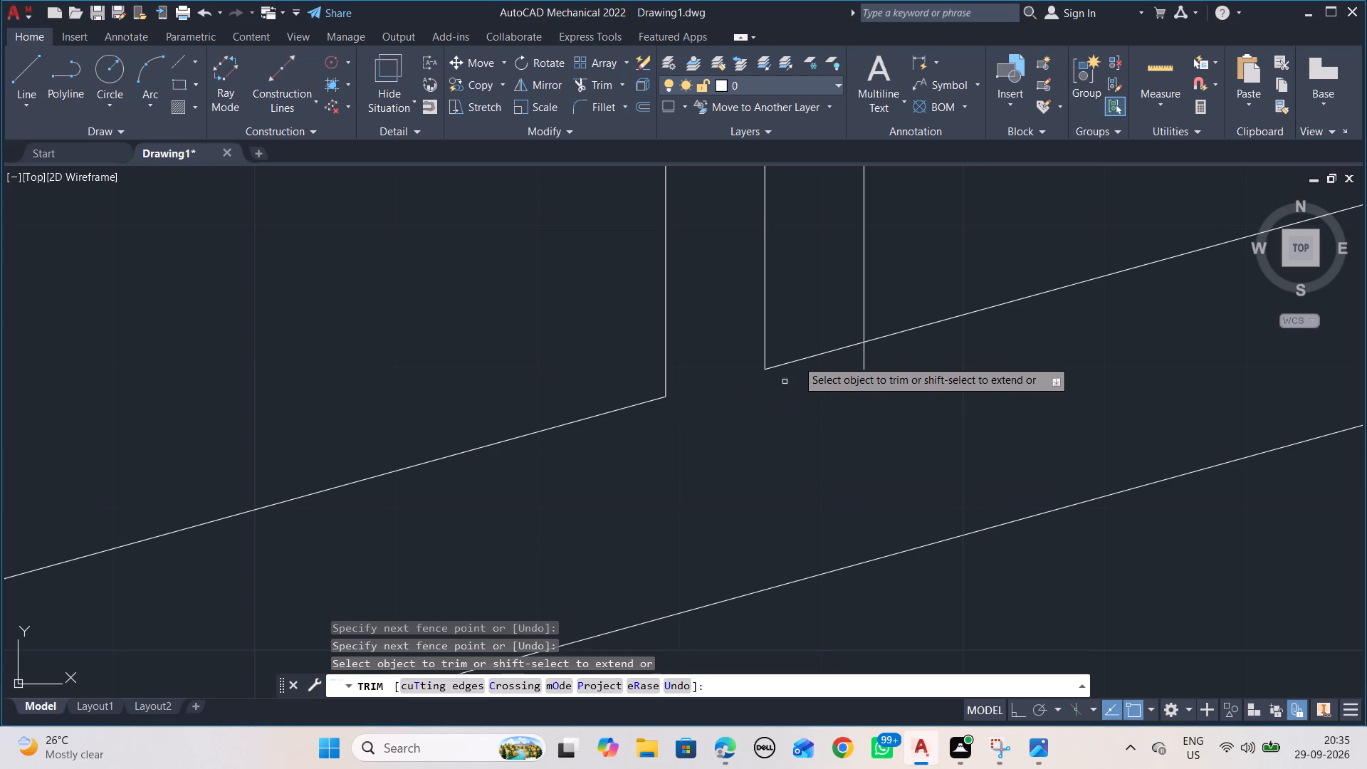
{"action": "left_click_drag", "start_coordinate": [812, 340], "coordinate": [869, 360]}
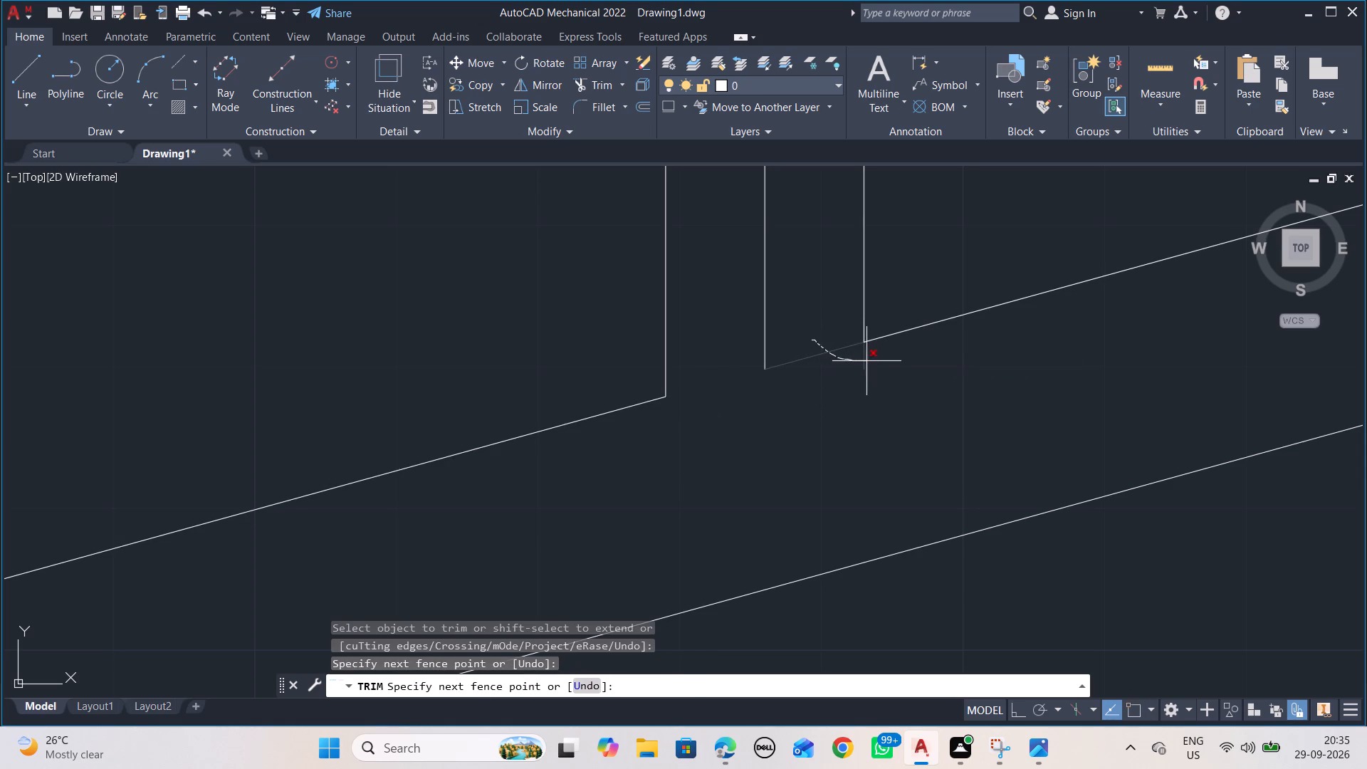
{"action": "left_click_drag", "start_coordinate": [869, 360], "coordinate": [869, 360]}
Trim the upper inclined line from the large circle's edge to its vertical centreline, checking against the reference image.
{"action": "scroll", "coordinate": [806, 414], "scroll_direction": "down", "scroll_amount": 4}
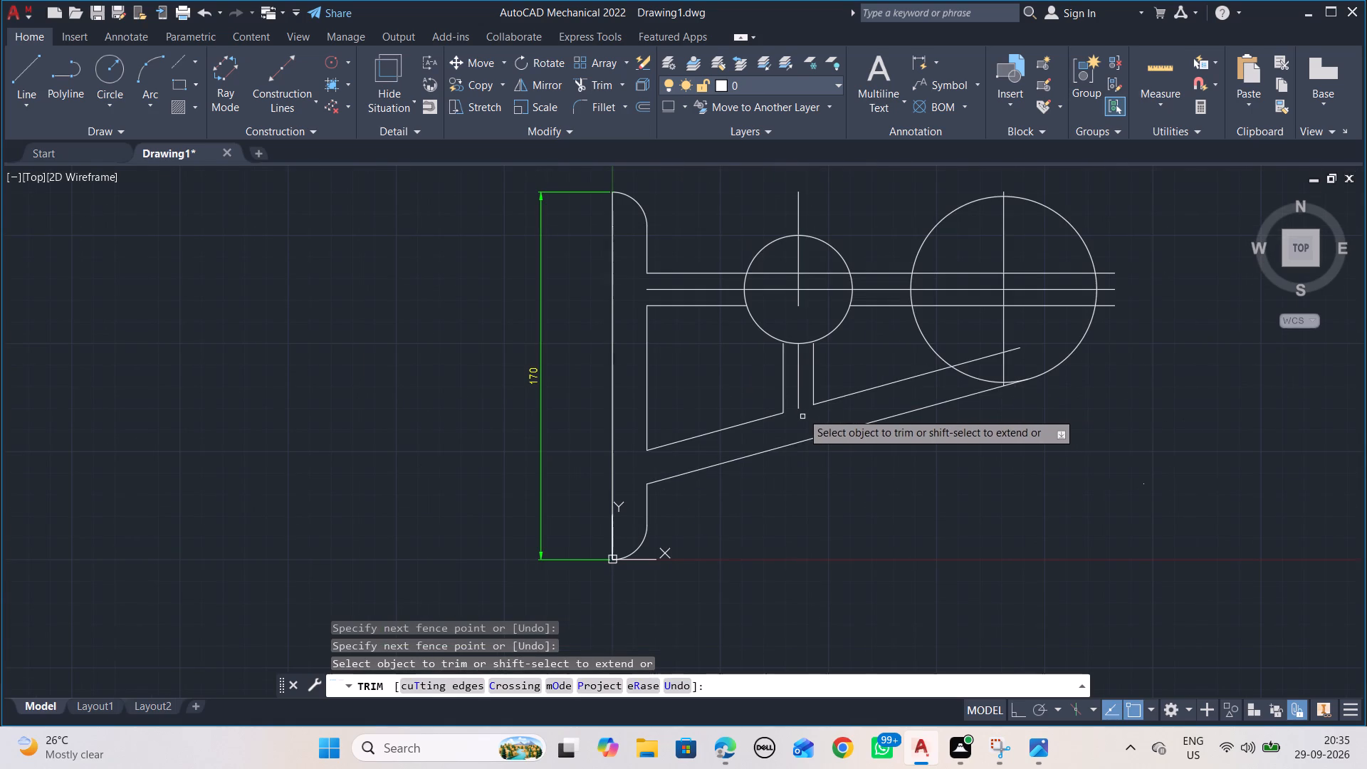
{"action": "left_click", "coordinate": [975, 362]}
{"action": "key", "text": "alt+Tab"}
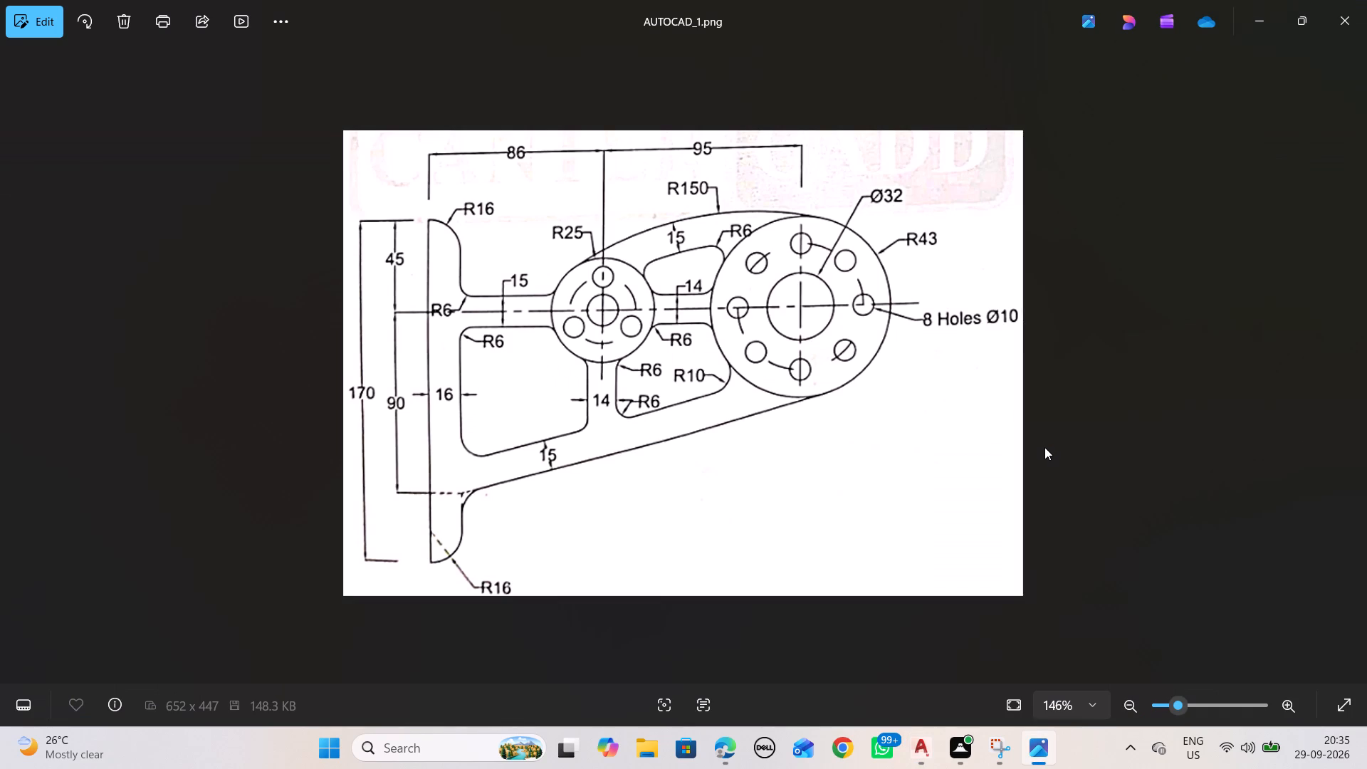
{"action": "key", "text": "alt+Tab"}
{"action": "key", "text": "alt+Tab"}
{"action": "key", "text": "alt+Tab"}
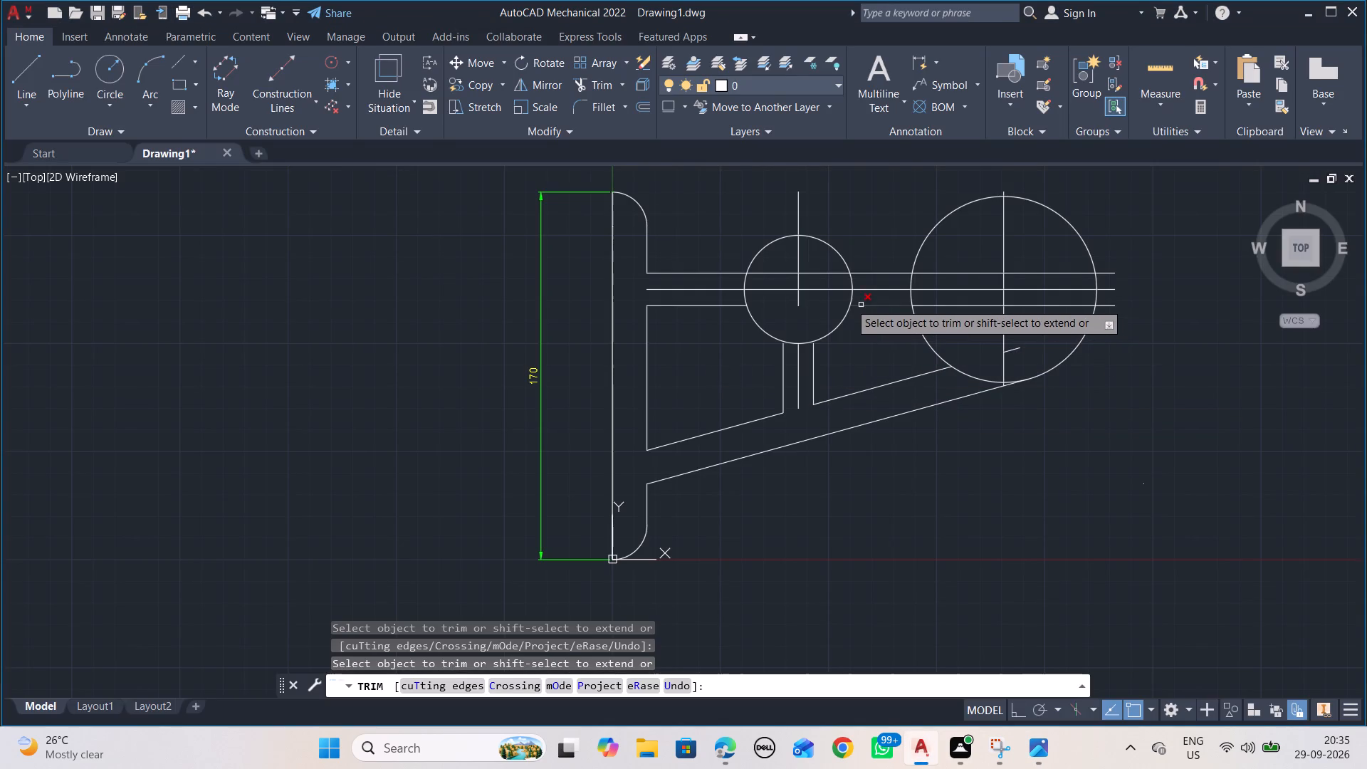
Trim the upper web line inside the small circle and the vertical centreline above that circle.
{"action": "left_click", "coordinate": [815, 271]}
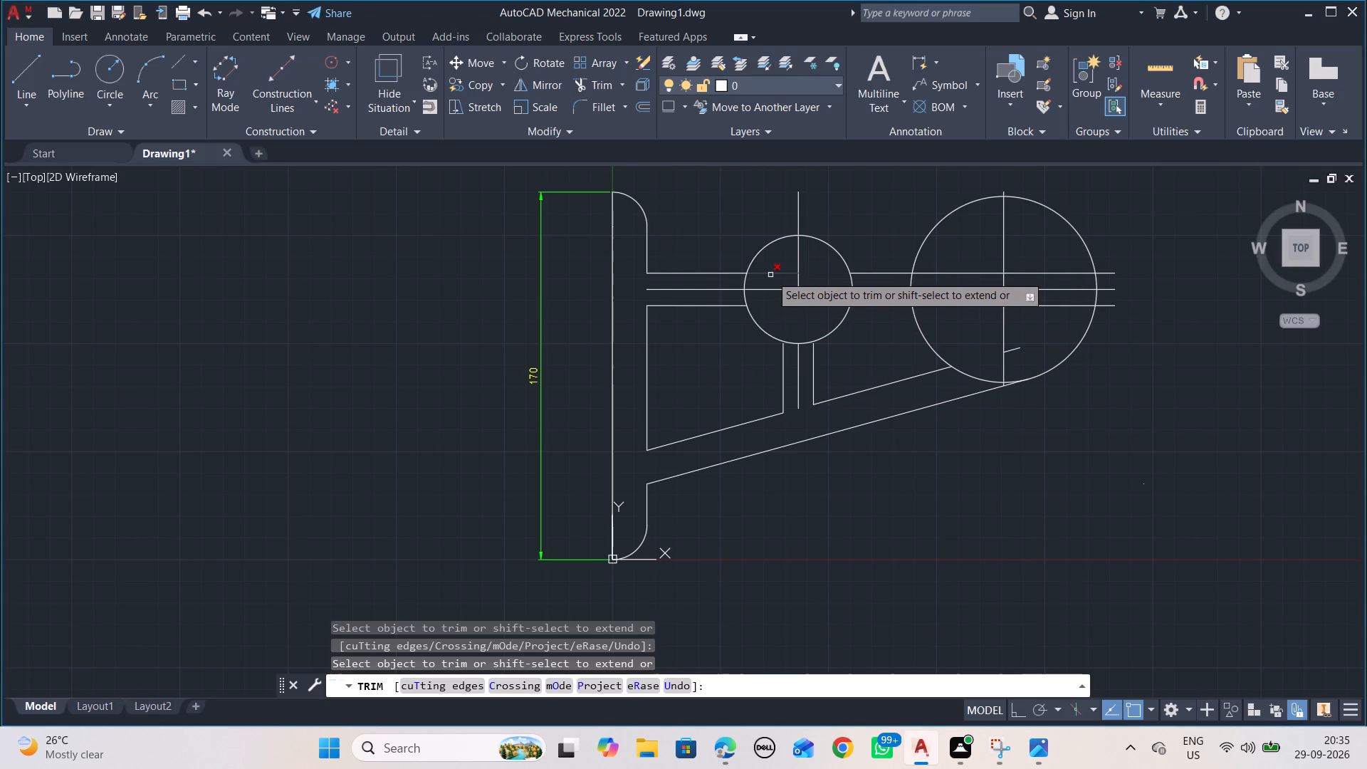
{"action": "left_click", "coordinate": [770, 275]}
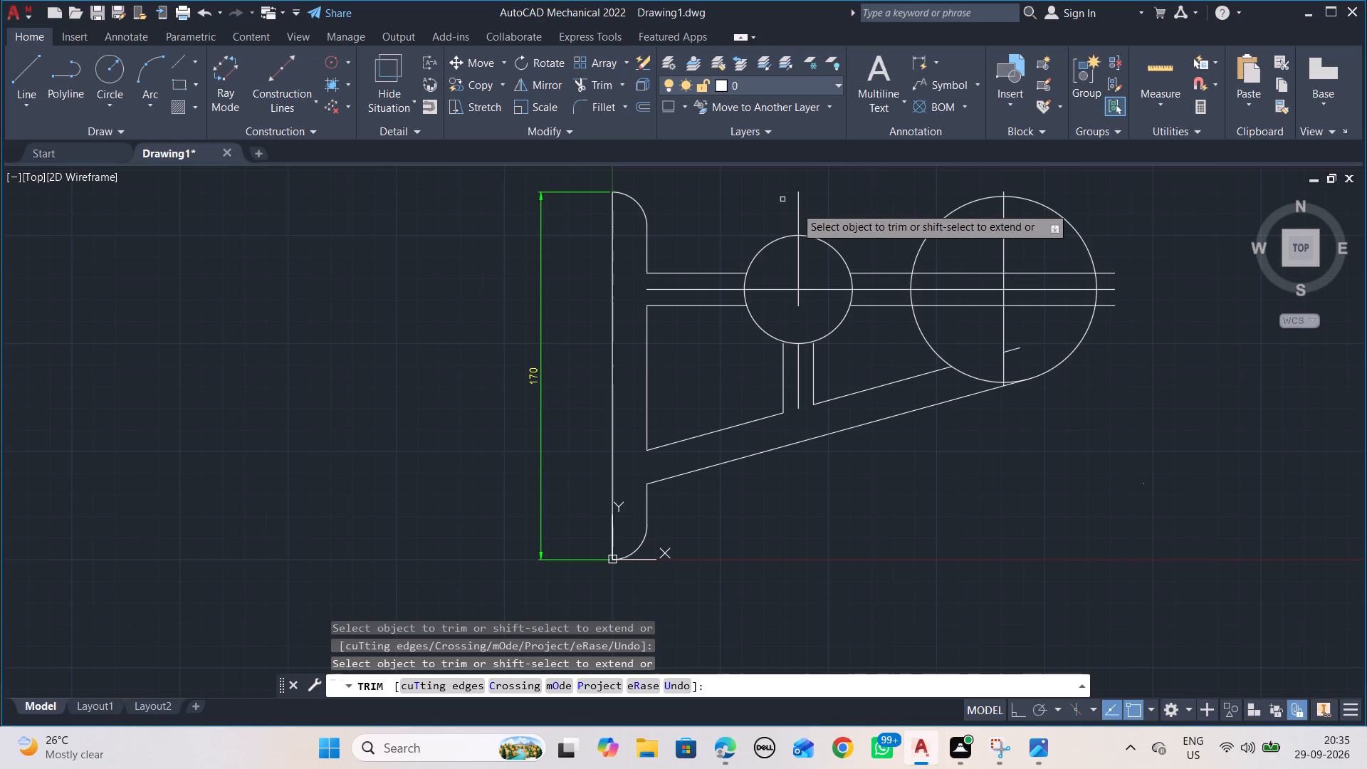
{"action": "left_click", "coordinate": [800, 209]}
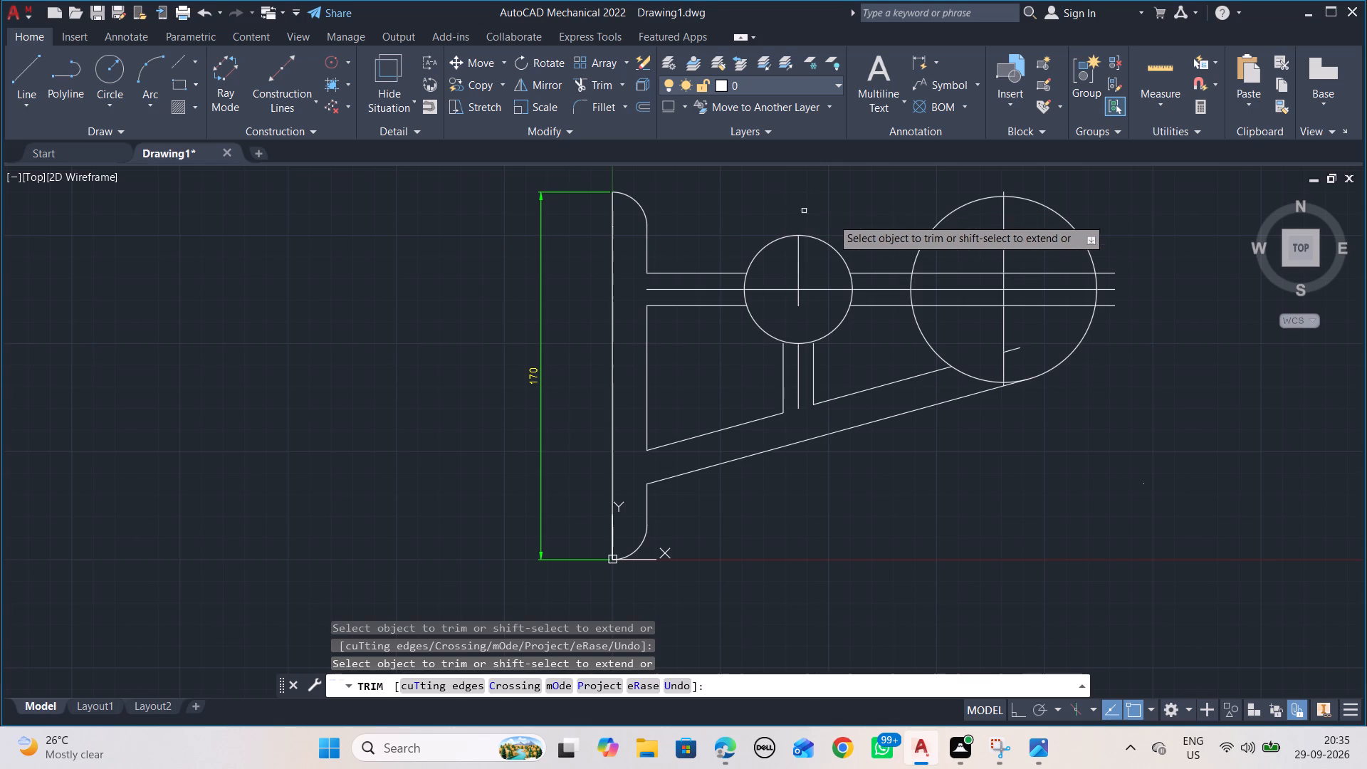
{"action": "key", "text": "alt+Tab"}
{"action": "key", "text": "alt+Tab"}
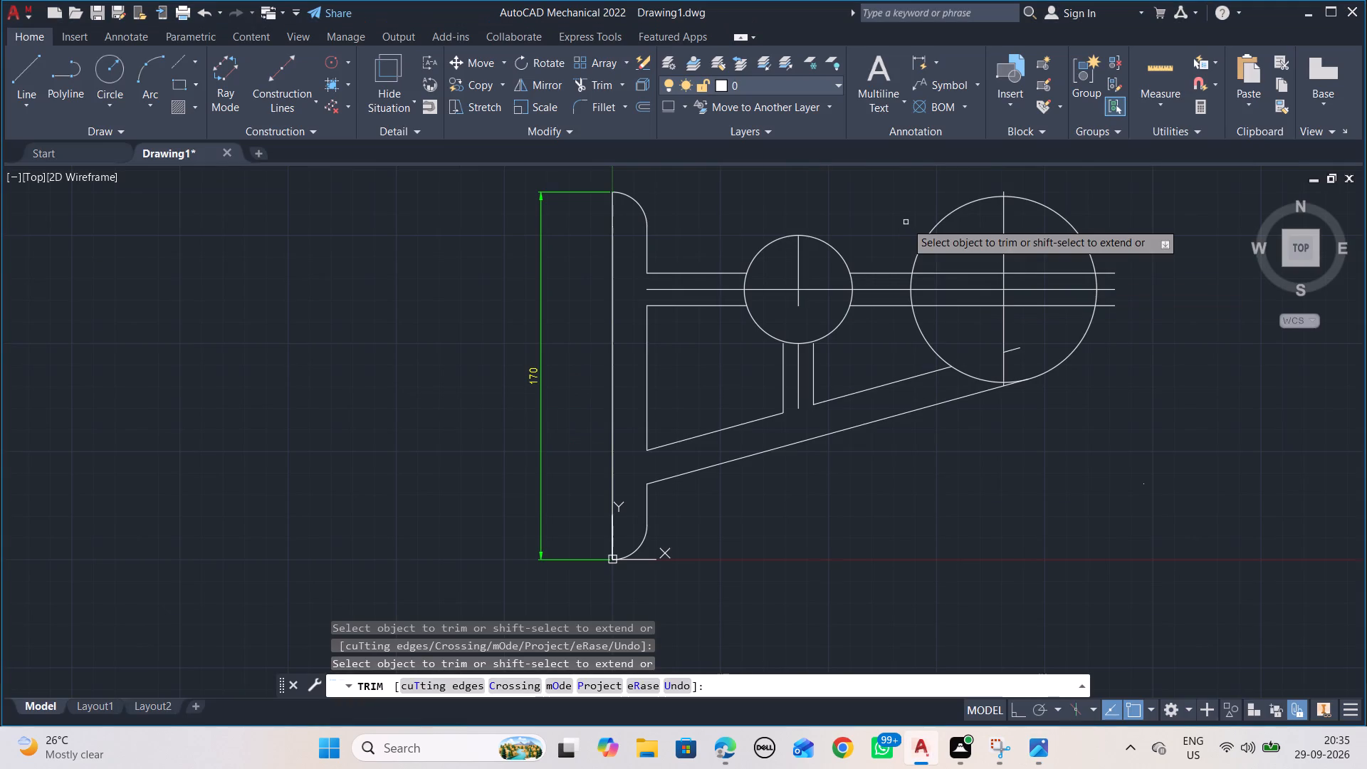
Trim both horizontal web lines inside the large circle and remove the short inclined stub left there, checking against the reference image.
{"action": "key", "text": "alt+Tab"}
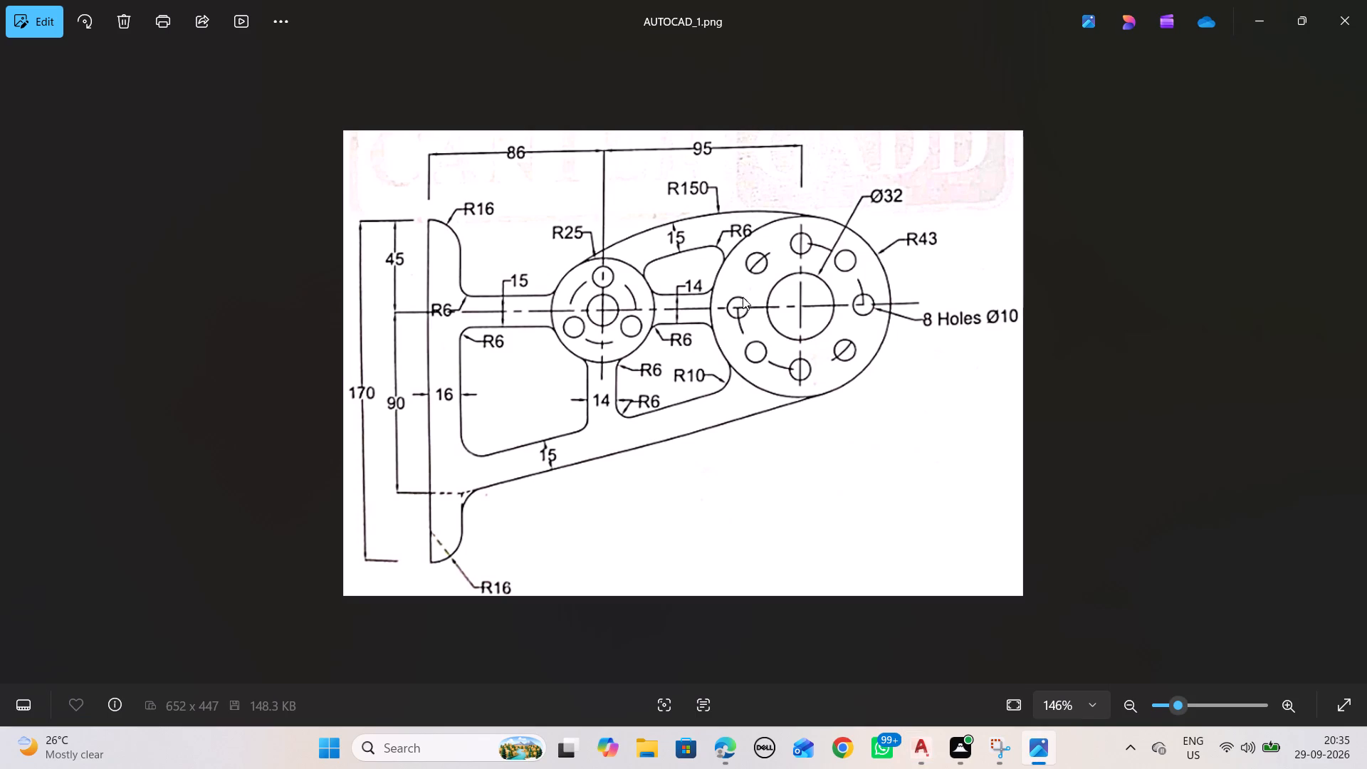
{"action": "key", "text": "alt+Tab"}
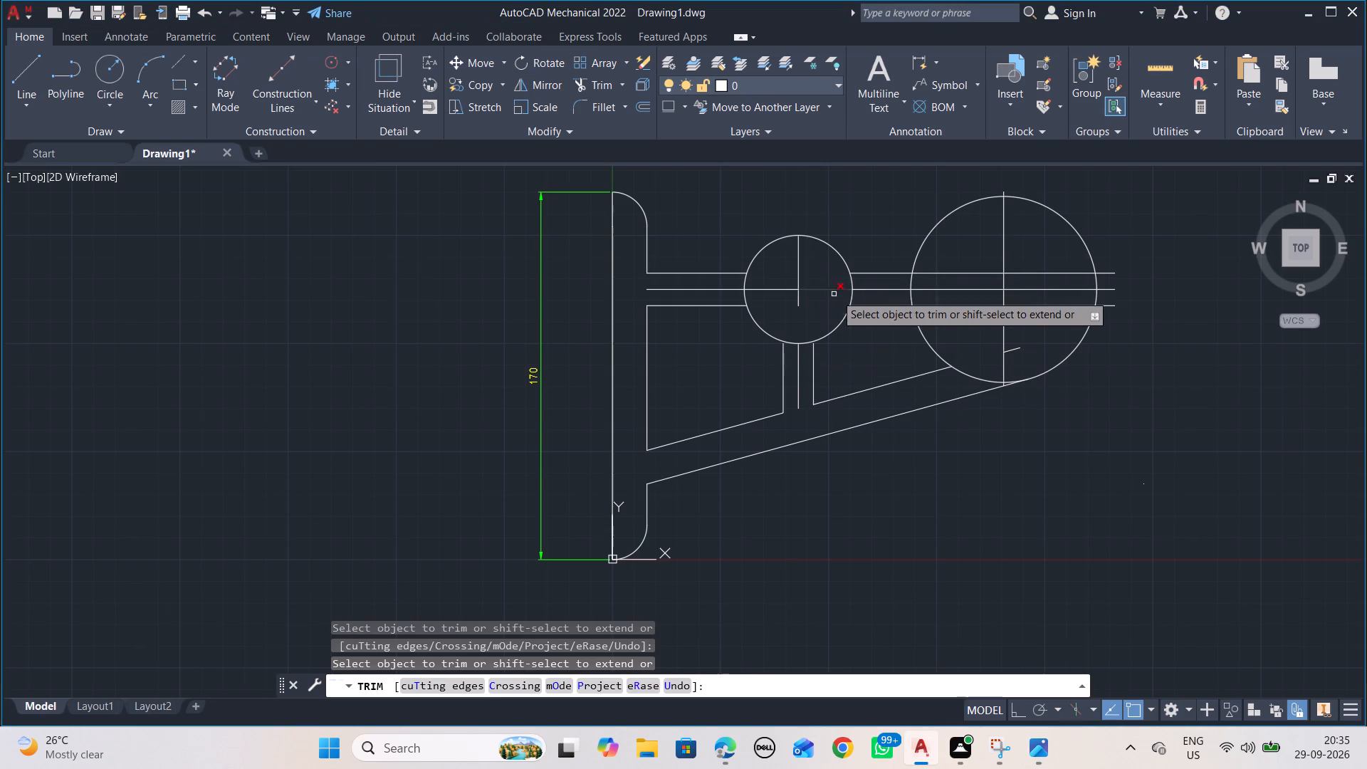
{"action": "key", "text": "alt+Tab"}
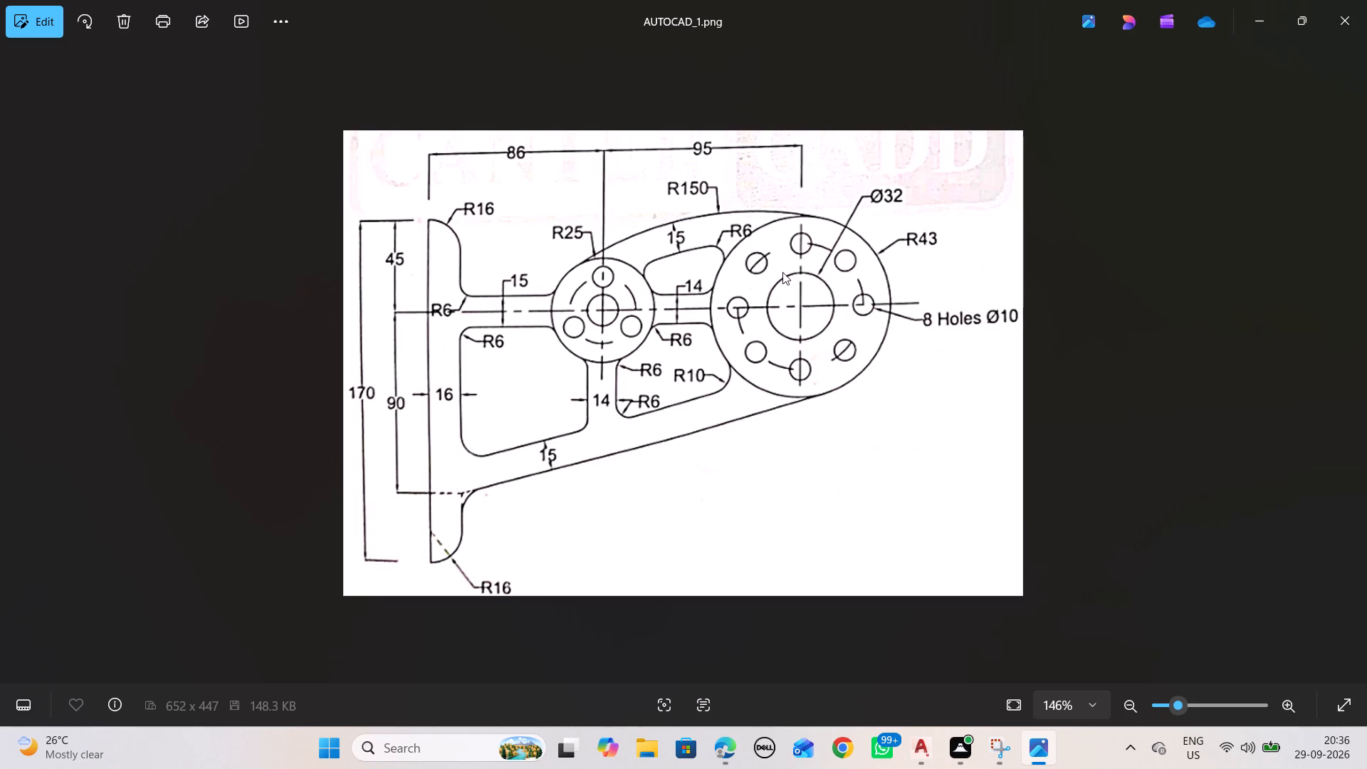
{"action": "key", "text": "alt+Tab"}
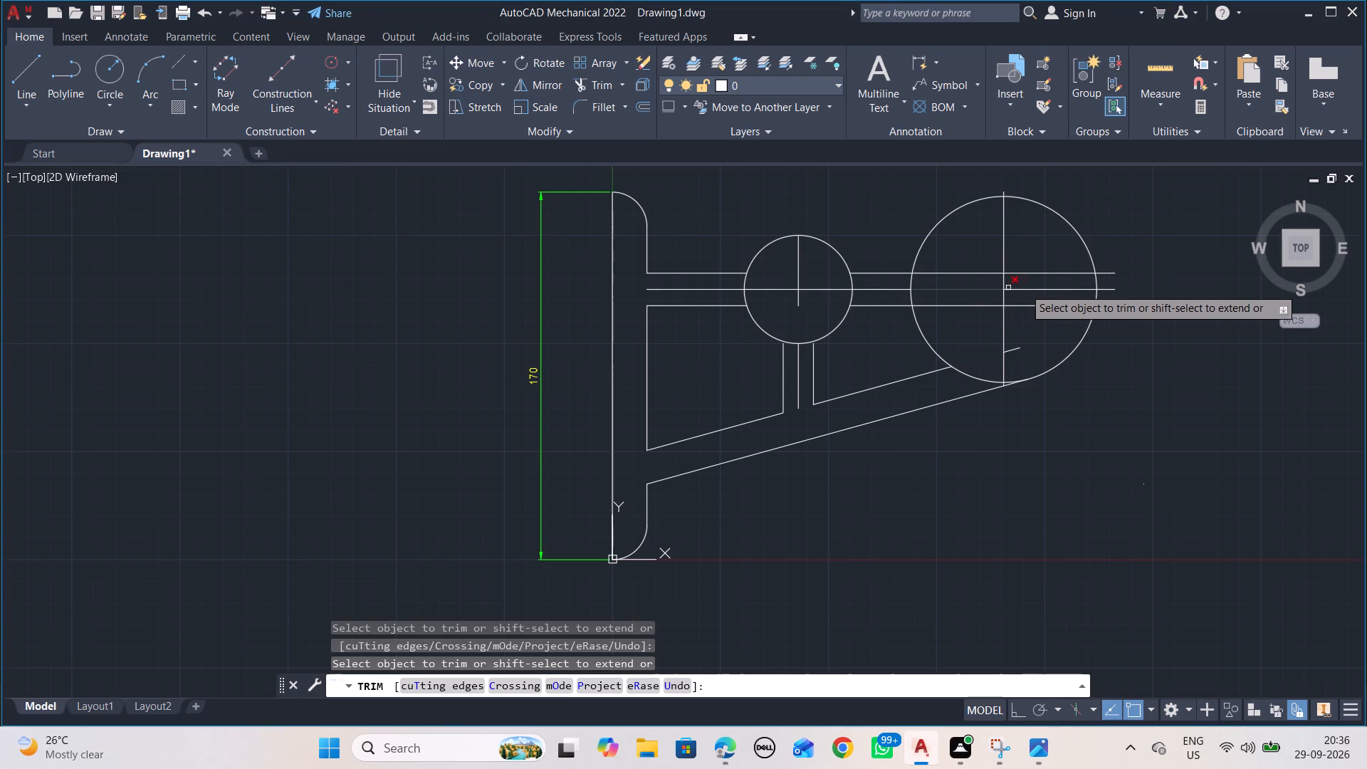
{"action": "left_click", "coordinate": [1061, 276]}
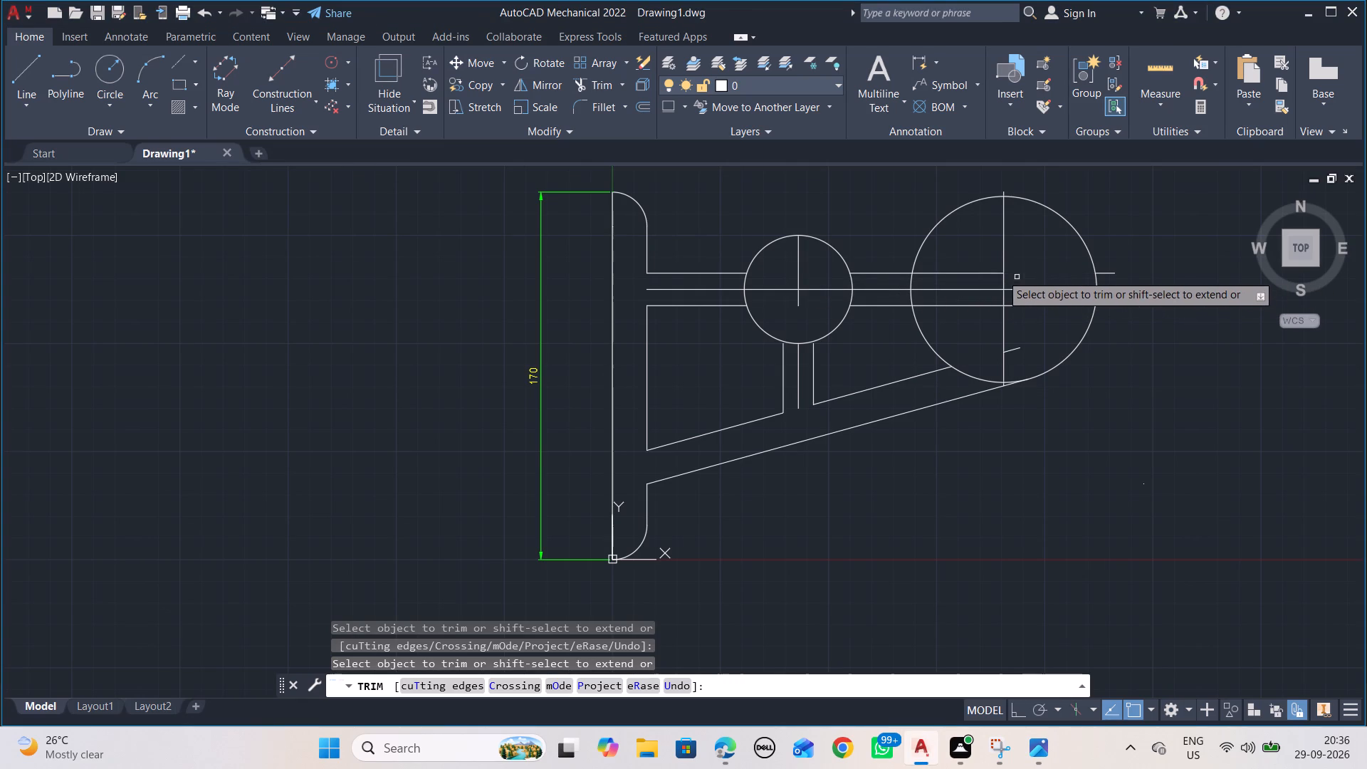
{"action": "left_click", "coordinate": [979, 272]}
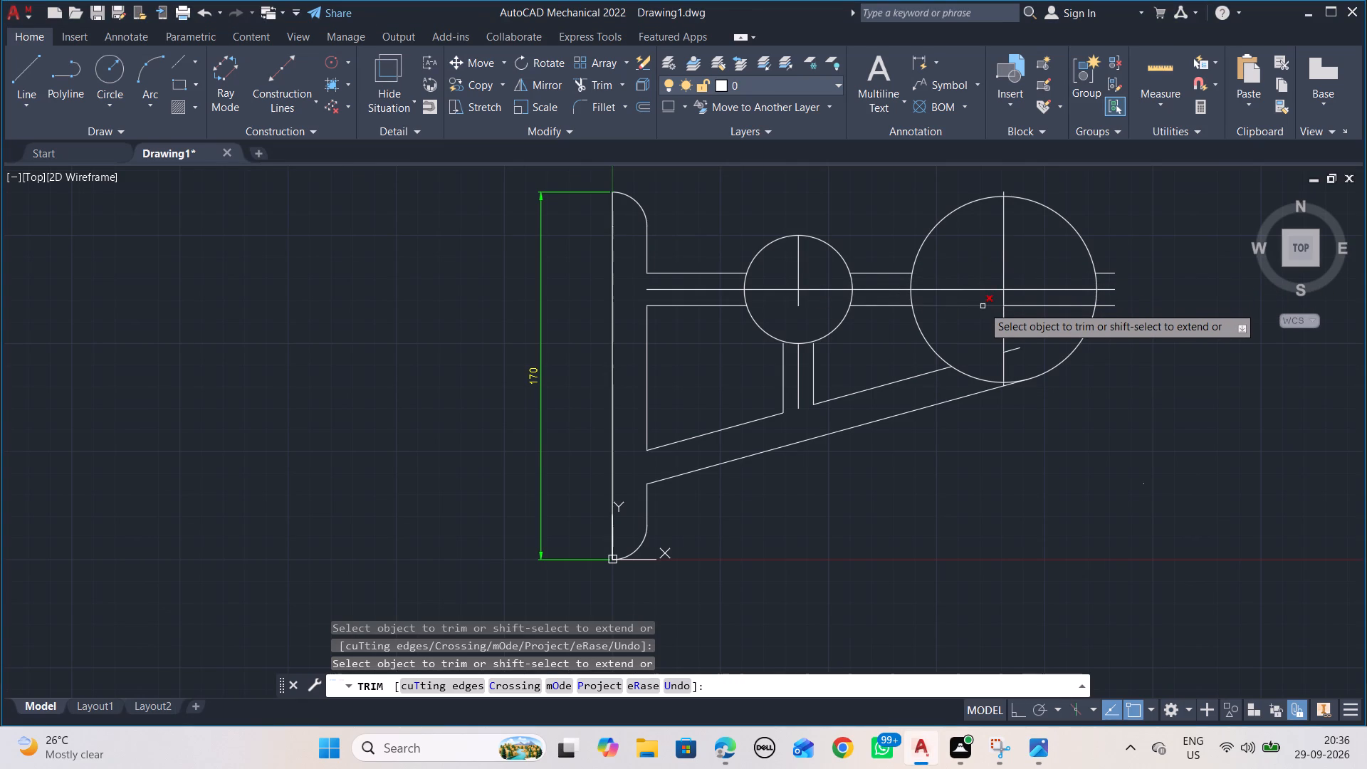
{"action": "left_click", "coordinate": [983, 307]}
{"action": "left_click", "coordinate": [1027, 306]}
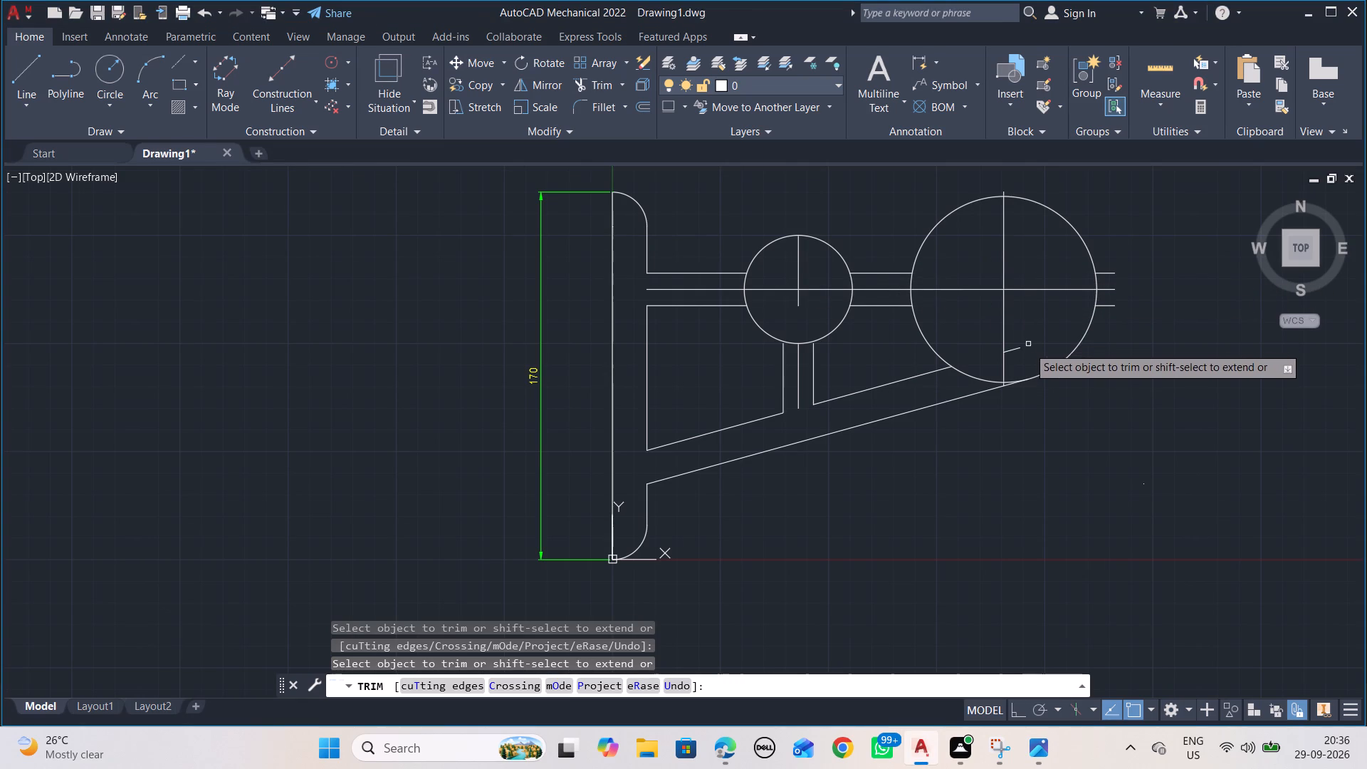
{"action": "left_click", "coordinate": [1020, 349]}
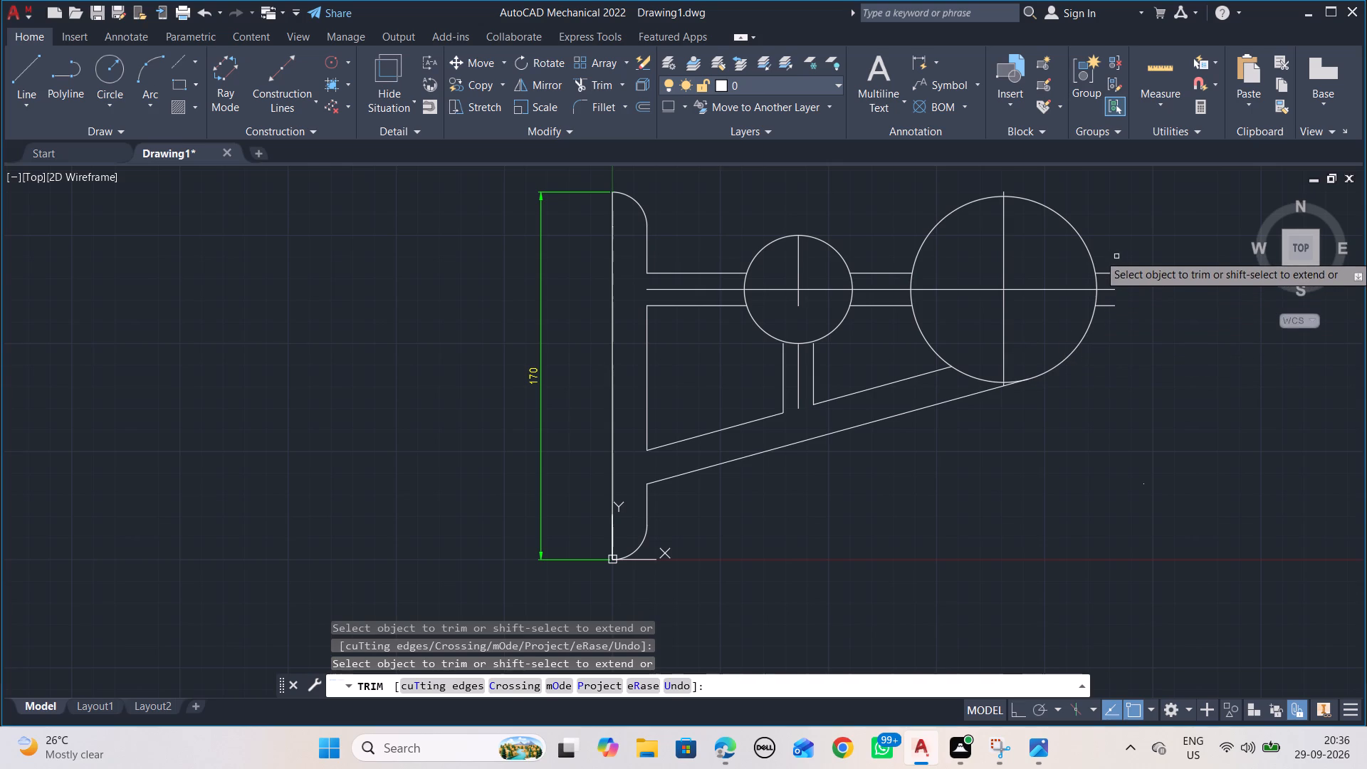
Trim the three horizontal line ends beyond the large circle's outer edge and the vertical centreline above that circle.
{"action": "left_click_drag", "start_coordinate": [1109, 254], "coordinate": [1109, 321]}
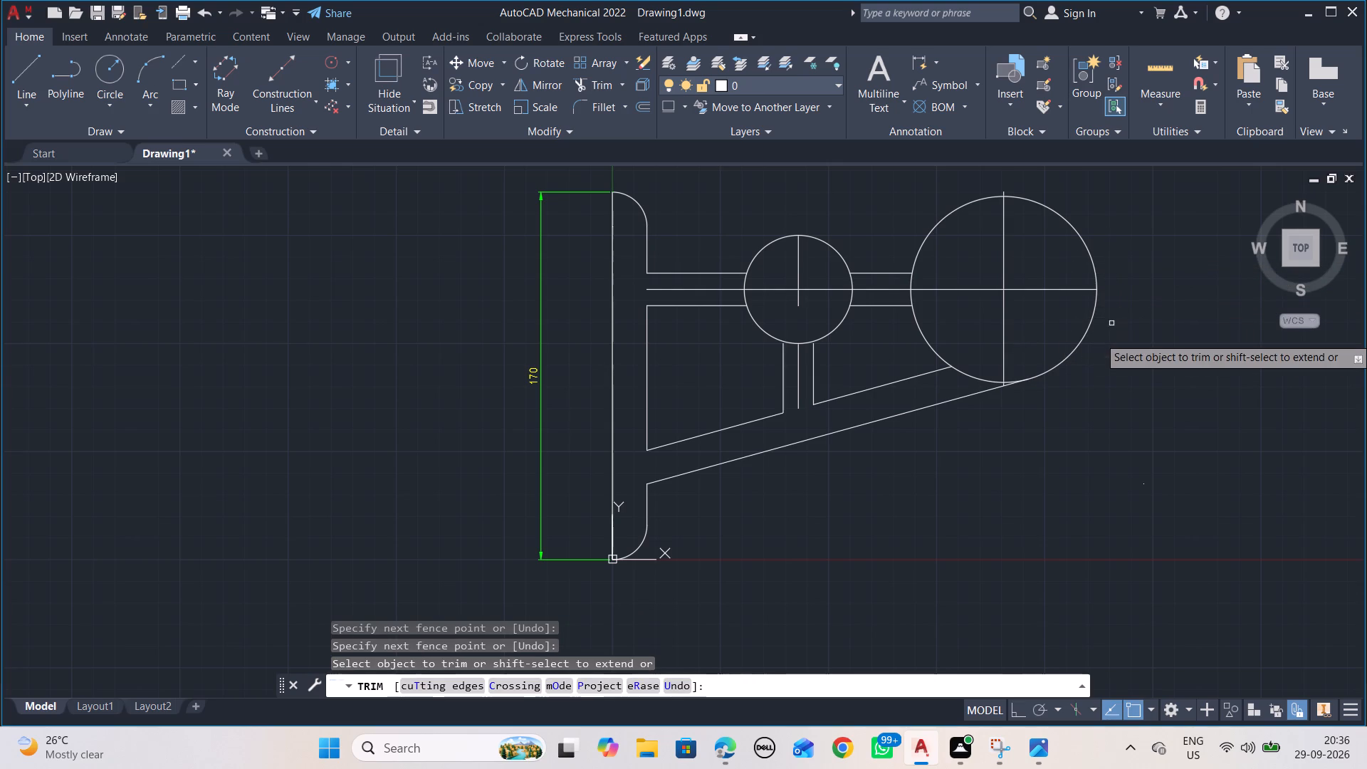
{"action": "scroll", "coordinate": [999, 182], "scroll_direction": "up", "scroll_amount": 4}
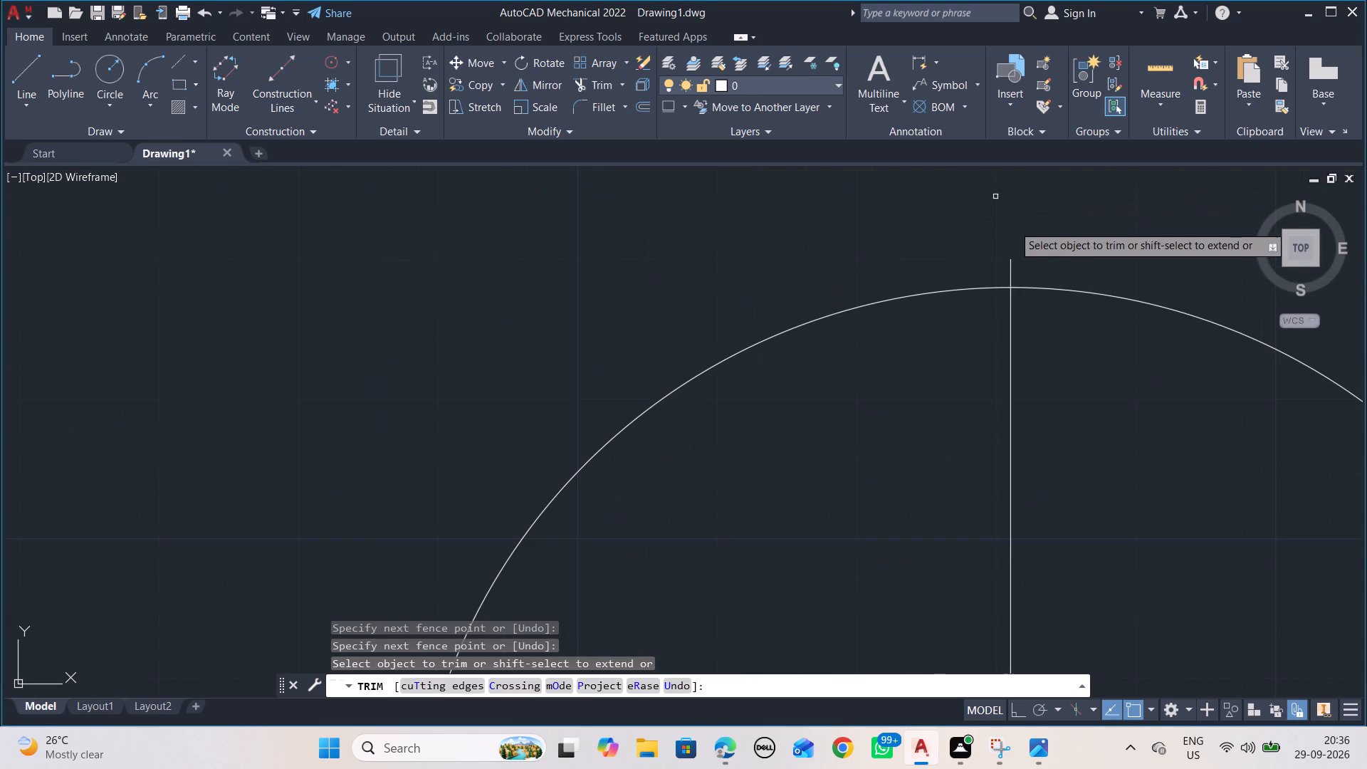
{"action": "left_click_drag", "start_coordinate": [1032, 270], "coordinate": [993, 274]}
{"action": "scroll", "coordinate": [984, 266], "scroll_direction": "down", "scroll_amount": 4}
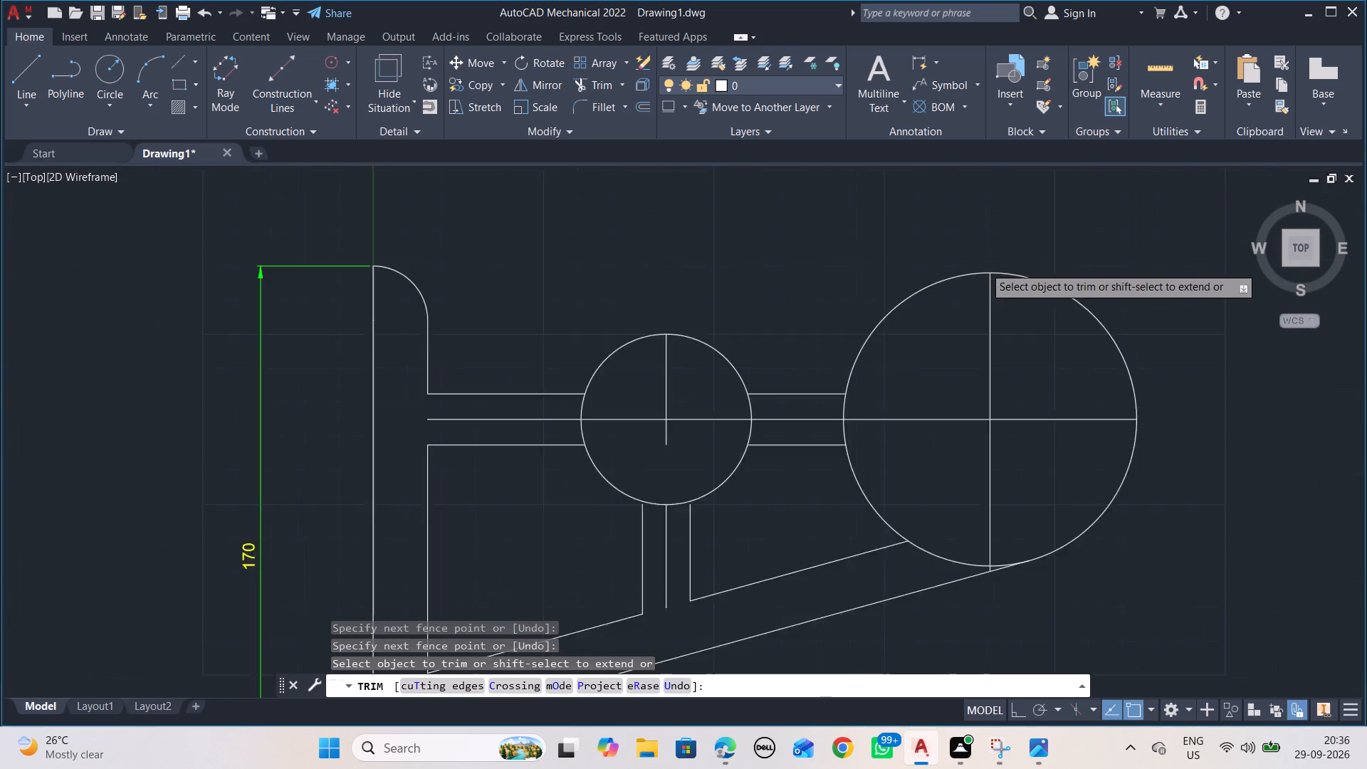
{"action": "scroll", "coordinate": [984, 266], "scroll_direction": "down", "scroll_amount": 1}
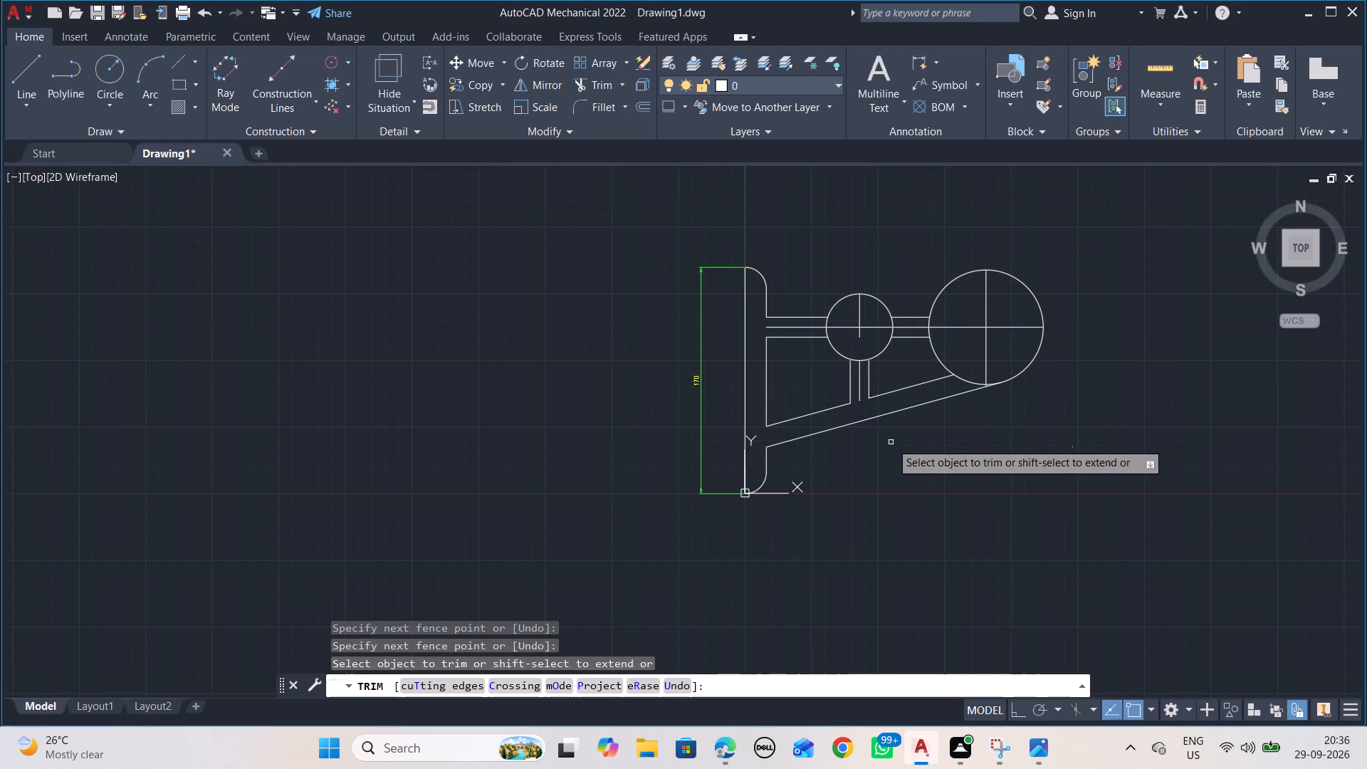
{"action": "key", "text": "alt+Tab"}
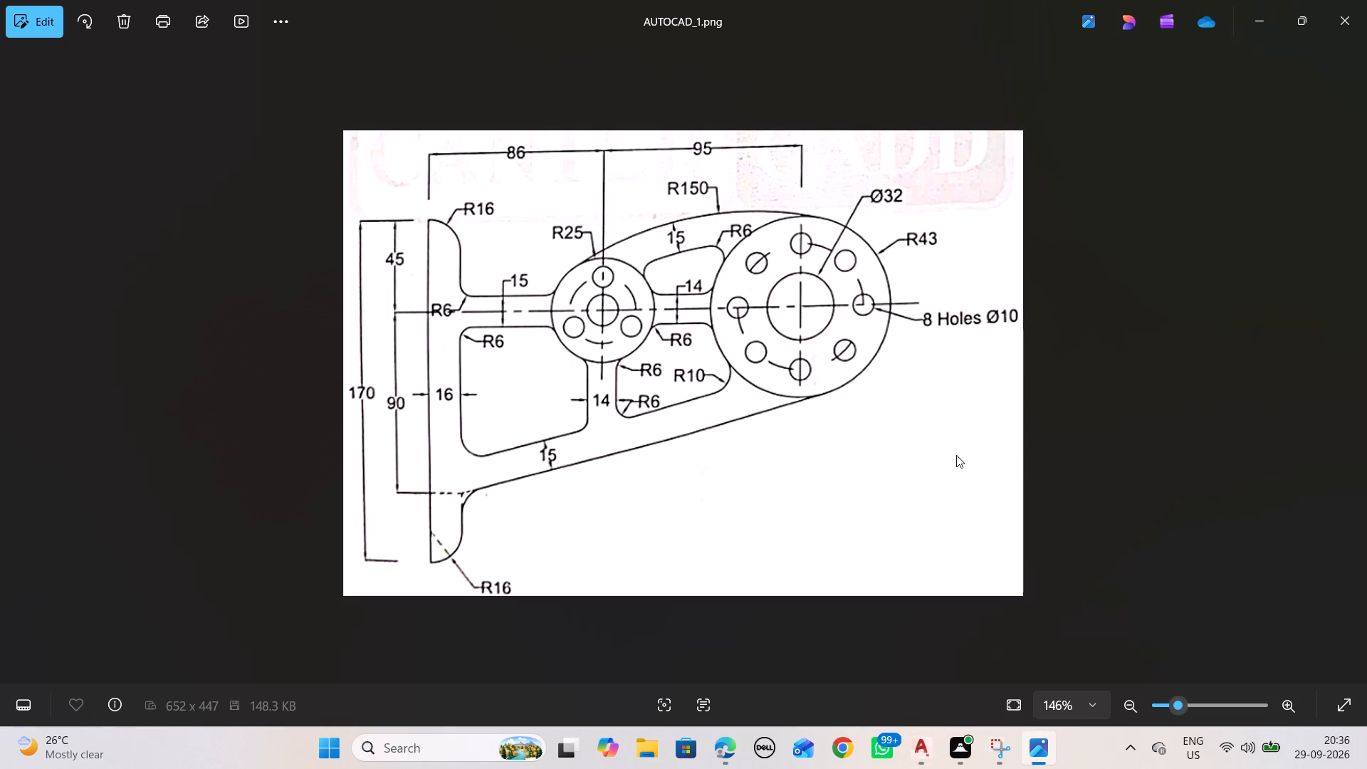
{"action": "key", "text": "alt+Tab"}
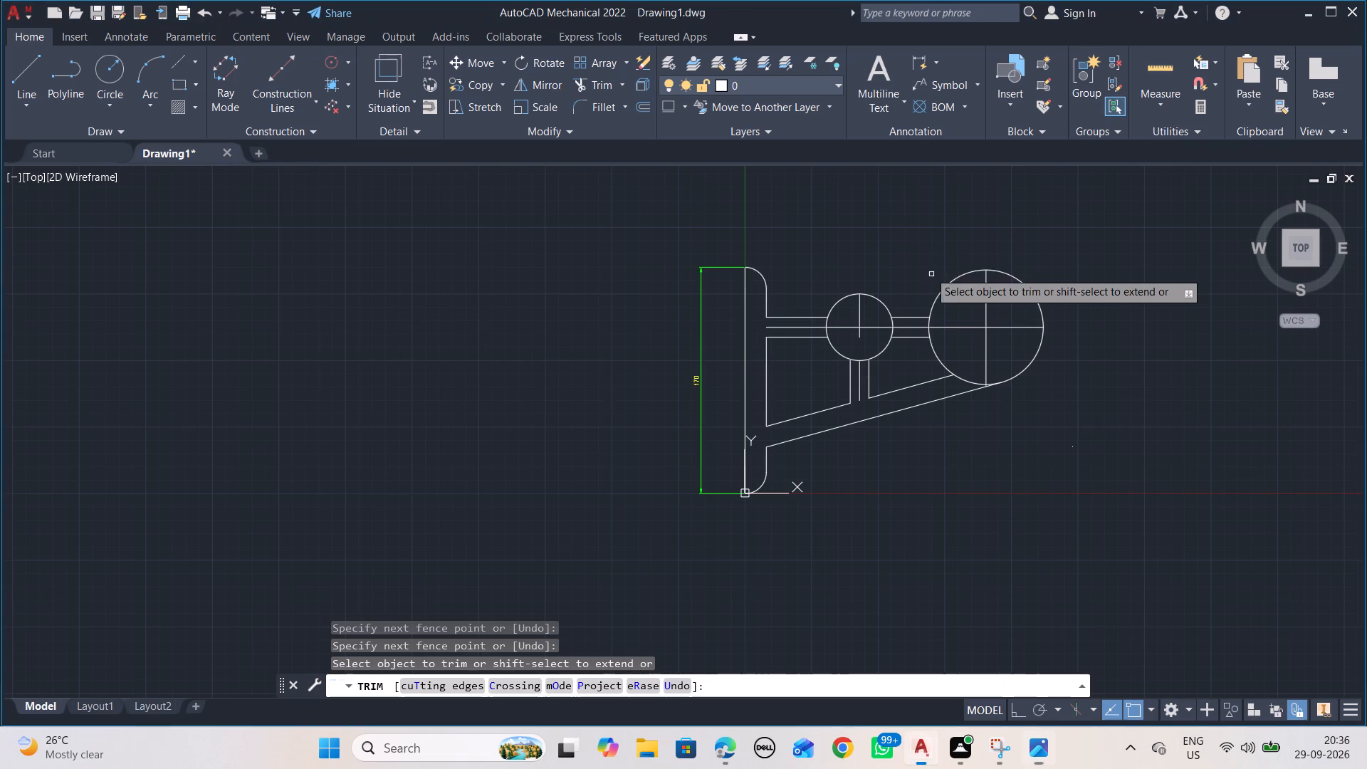
{"action": "key", "text": "Escape"}
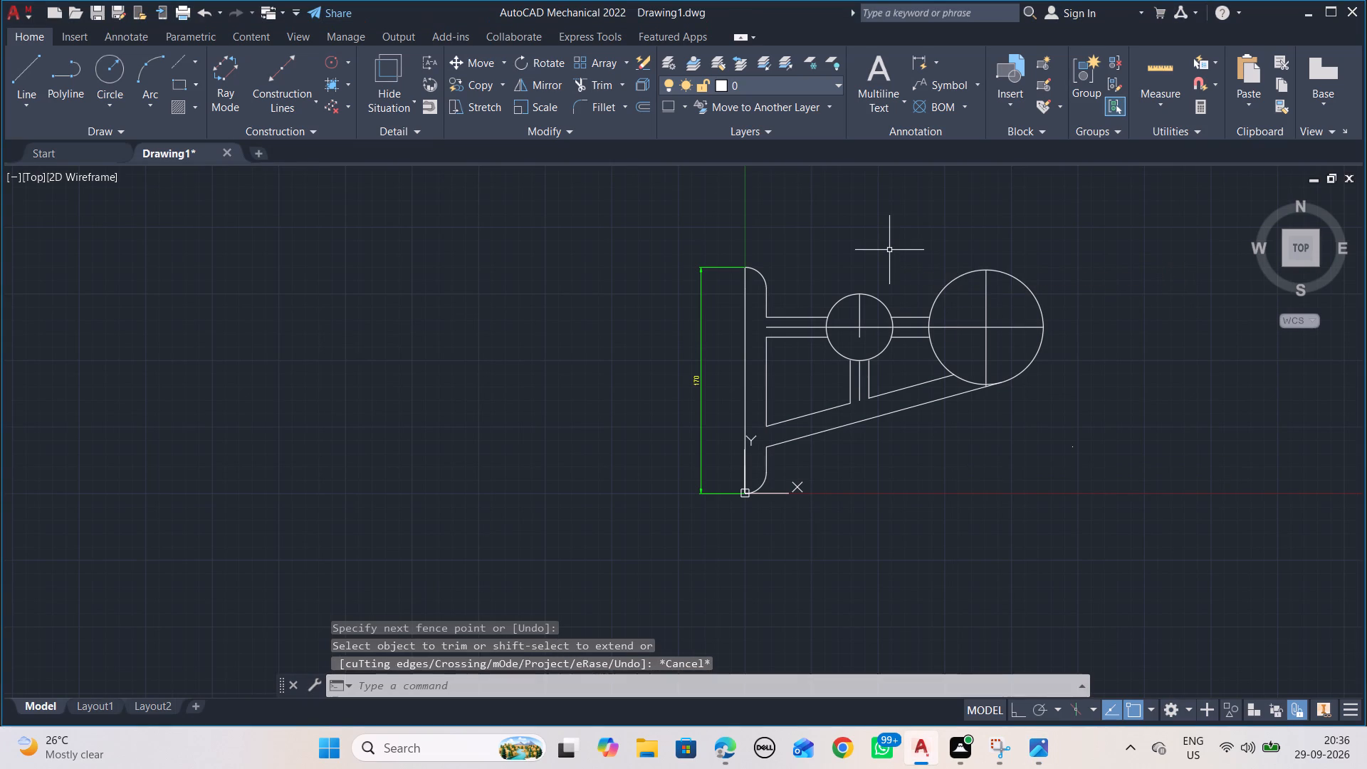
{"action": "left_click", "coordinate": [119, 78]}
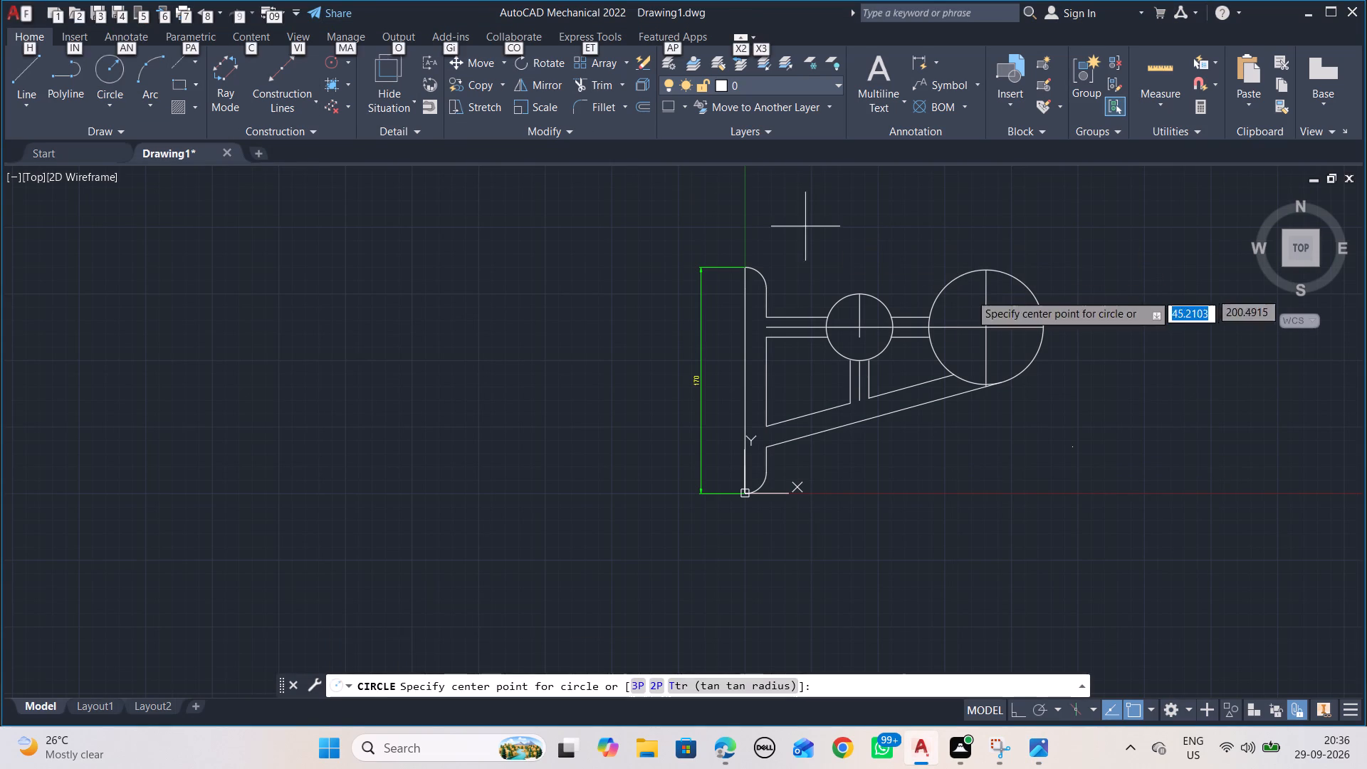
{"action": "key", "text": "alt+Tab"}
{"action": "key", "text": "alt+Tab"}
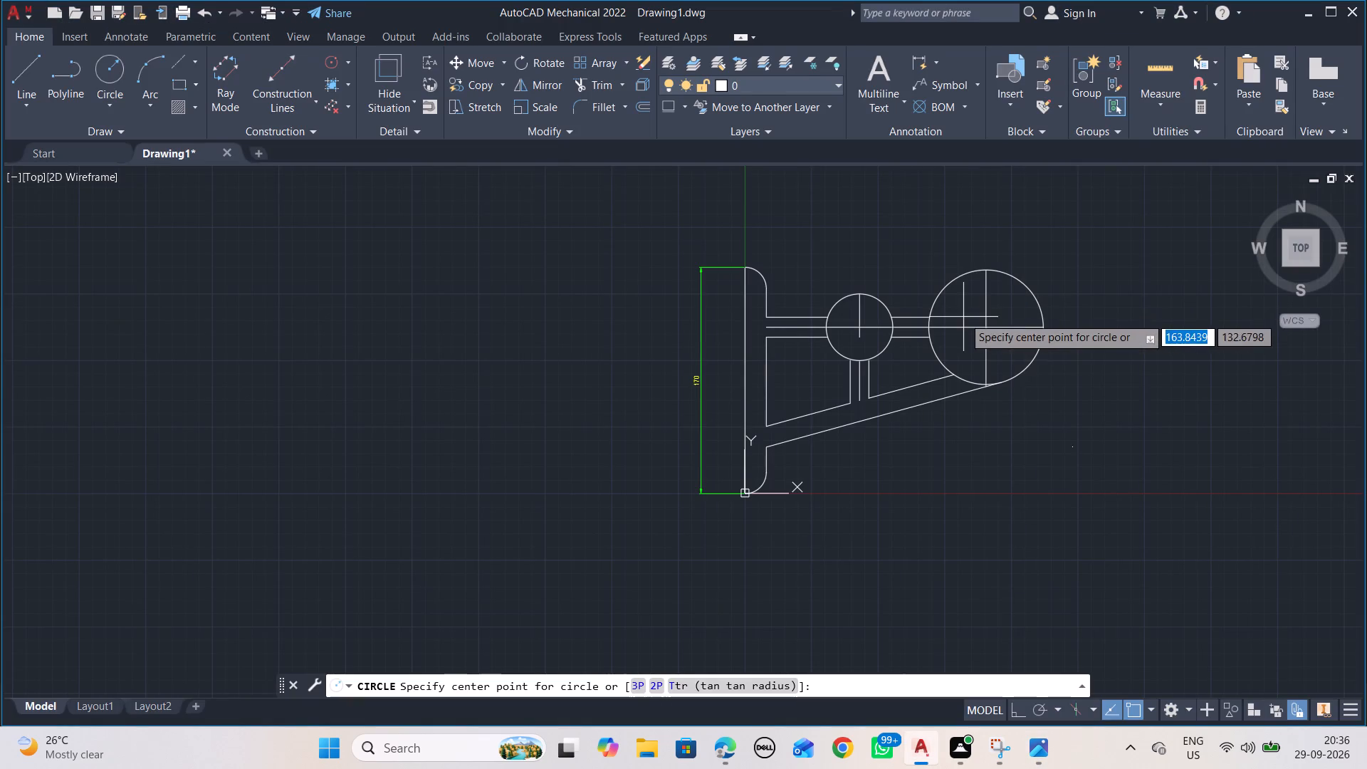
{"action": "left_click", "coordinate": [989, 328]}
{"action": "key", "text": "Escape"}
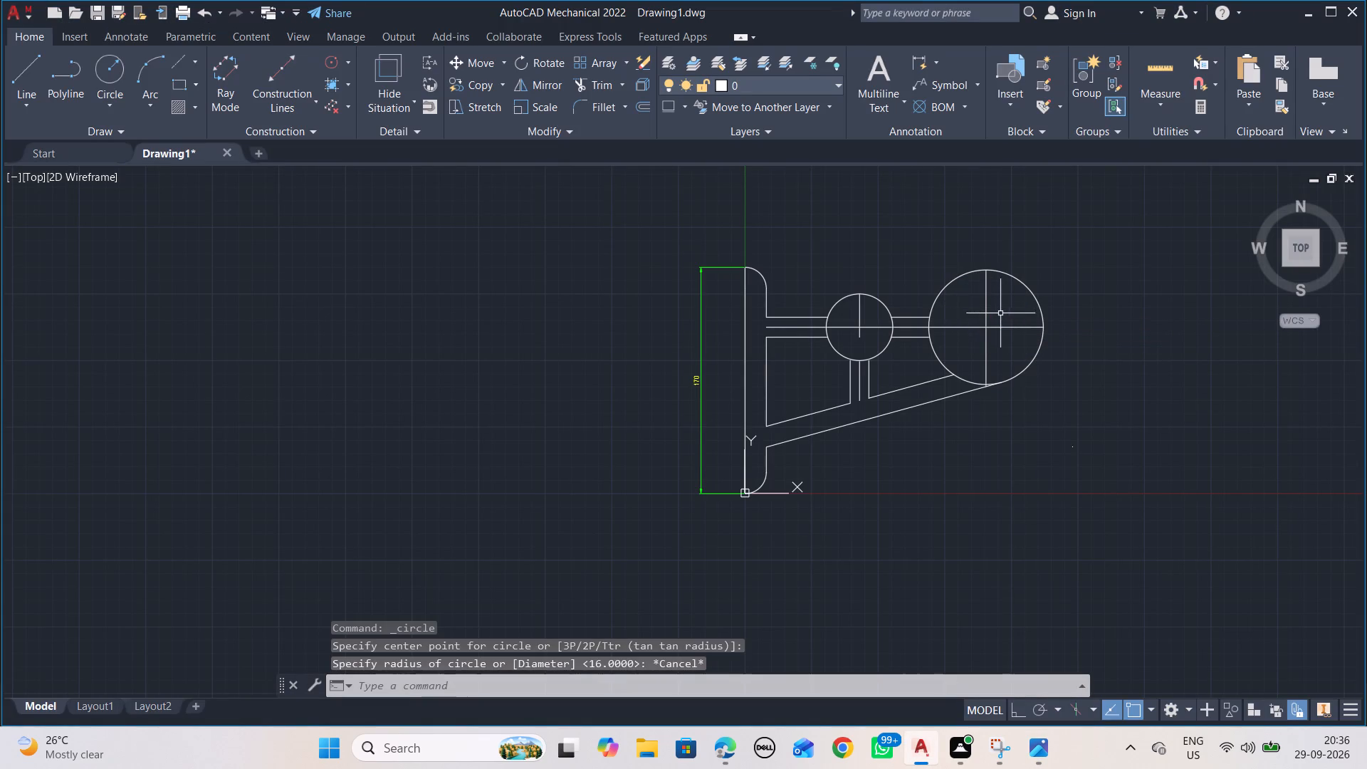
Draw a circle of radius 16 centred on the large circle's centre.
{"action": "left_click", "coordinate": [114, 68]}
{"action": "scroll", "coordinate": [1069, 386], "scroll_direction": "up", "scroll_amount": 4}
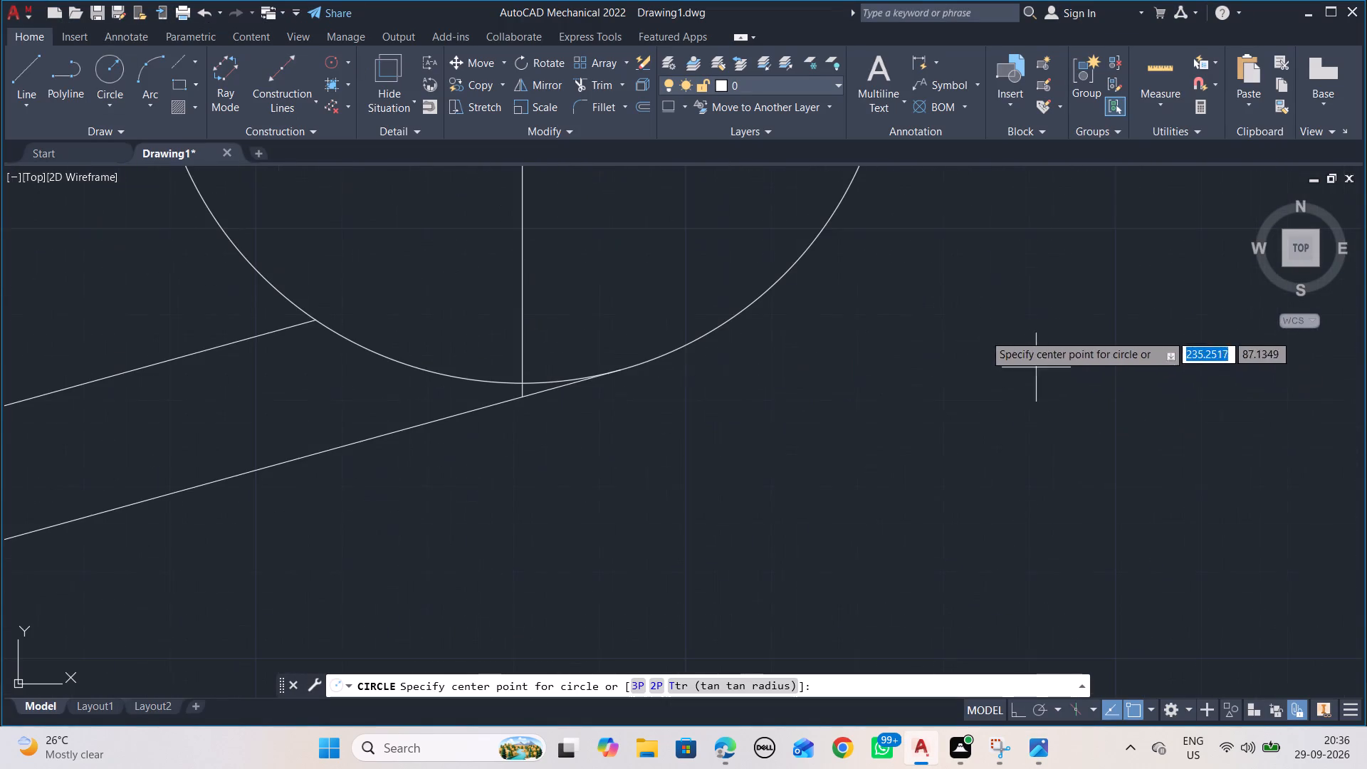
{"action": "scroll", "coordinate": [695, 245], "scroll_direction": "down", "scroll_amount": 3}
{"action": "middle_click_drag", "start_coordinate": [644, 221], "coordinate": [673, 283]}
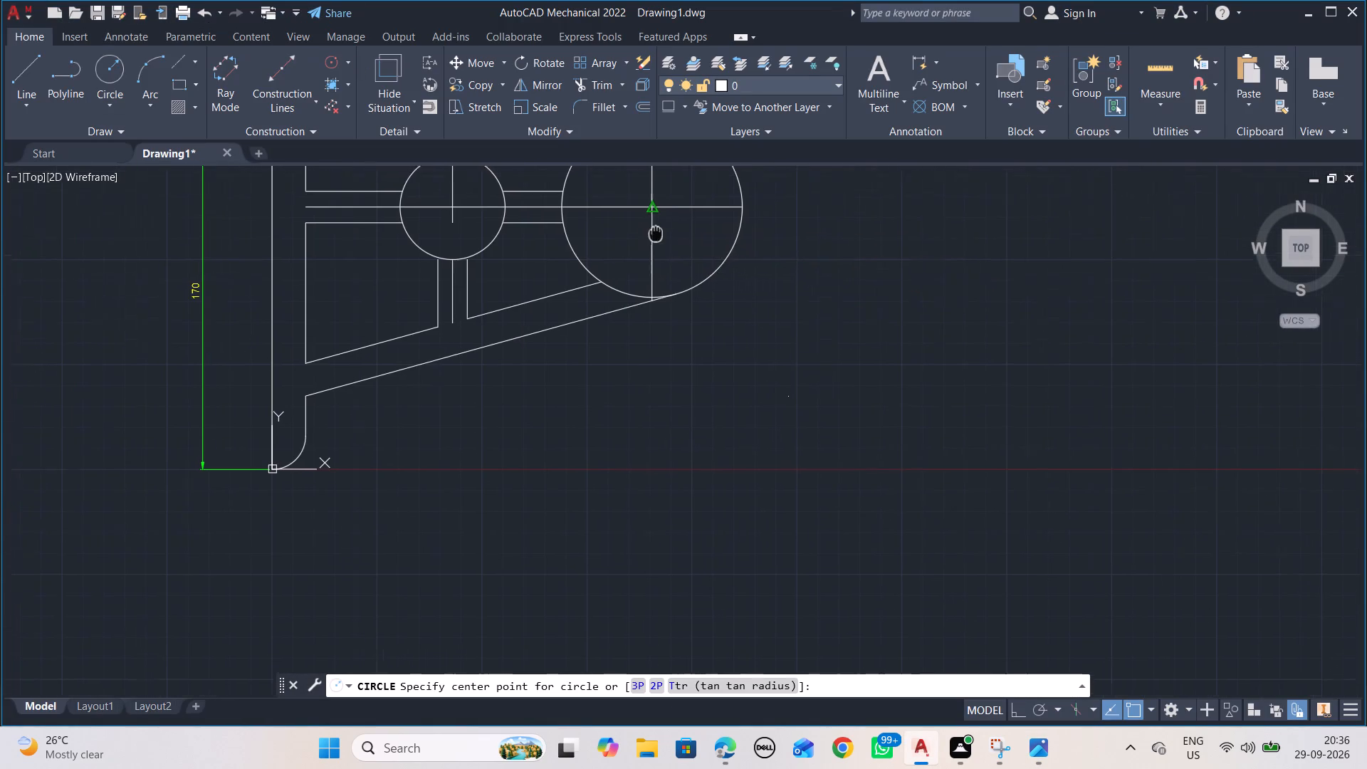
{"action": "middle_click_drag", "start_coordinate": [673, 283], "coordinate": [701, 366]}
{"action": "scroll", "coordinate": [685, 342], "scroll_direction": "up", "scroll_amount": 1}
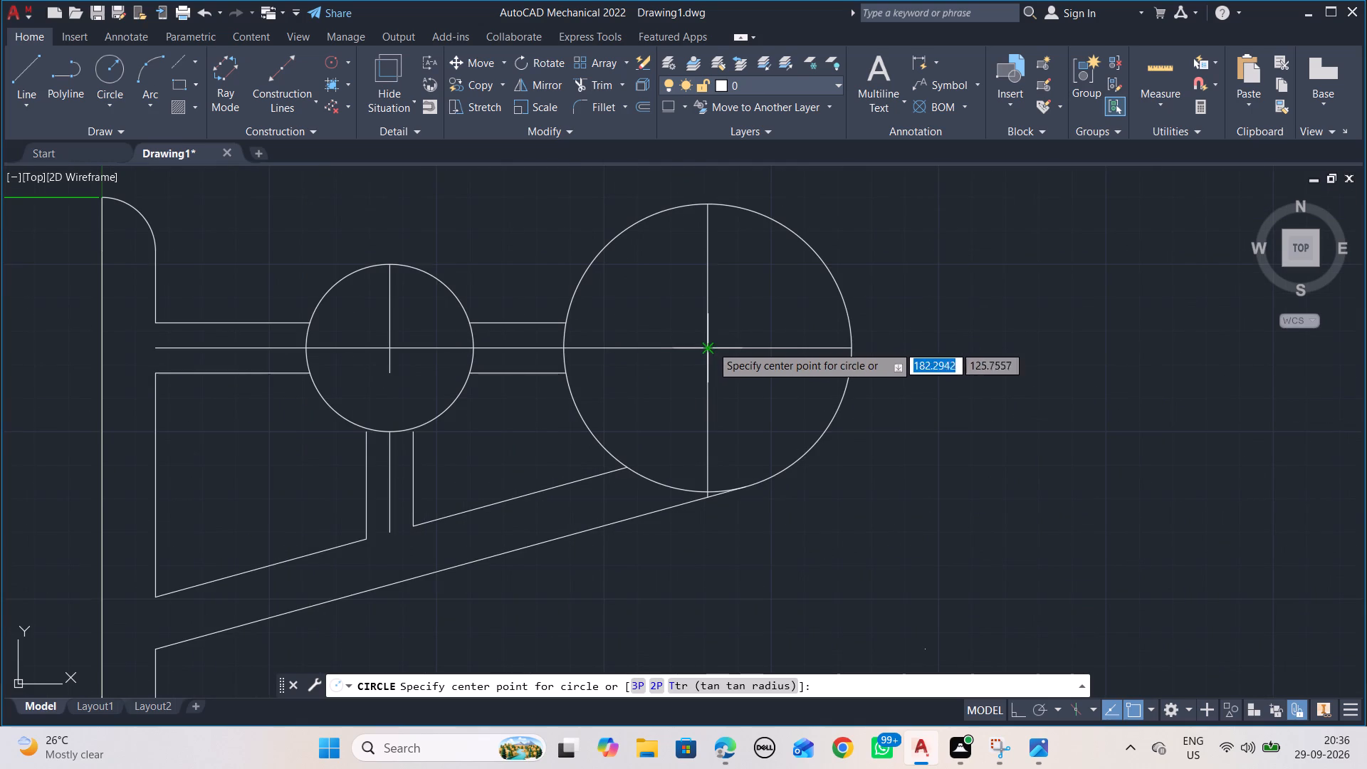
{"action": "left_click", "coordinate": [709, 345]}
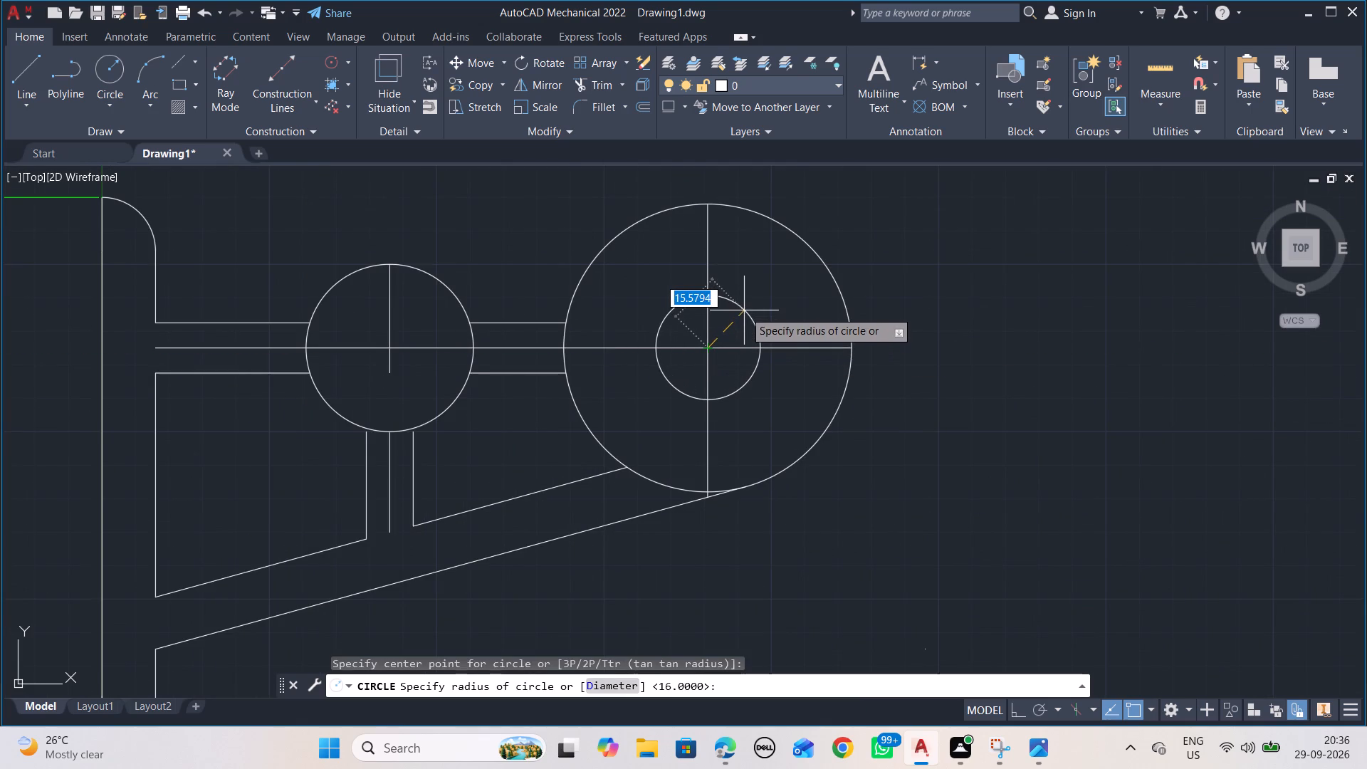
{"action": "type", "text": "16"}
{"action": "key", "text": "Return"}
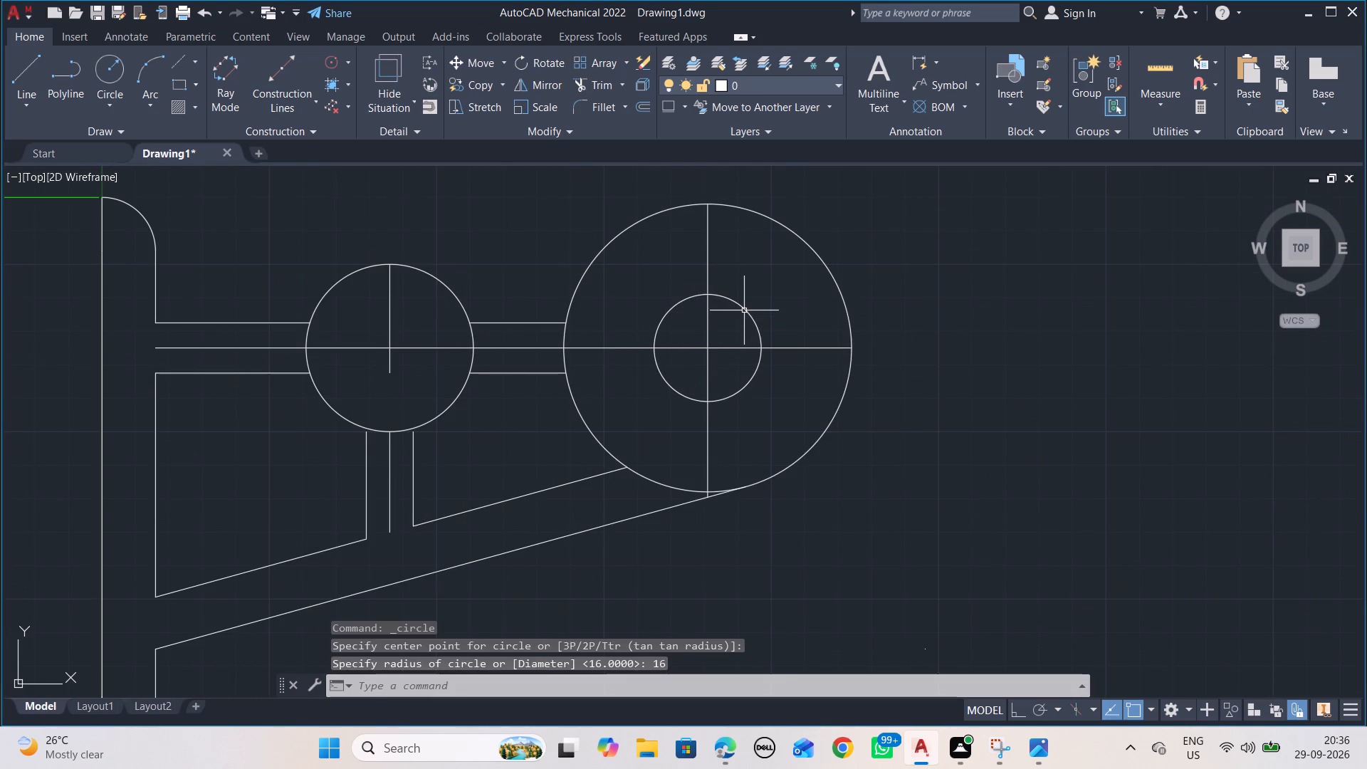
{"action": "scroll", "coordinate": [744, 310], "scroll_direction": "up", "scroll_amount": 1}
{"action": "key", "text": "Escape"}
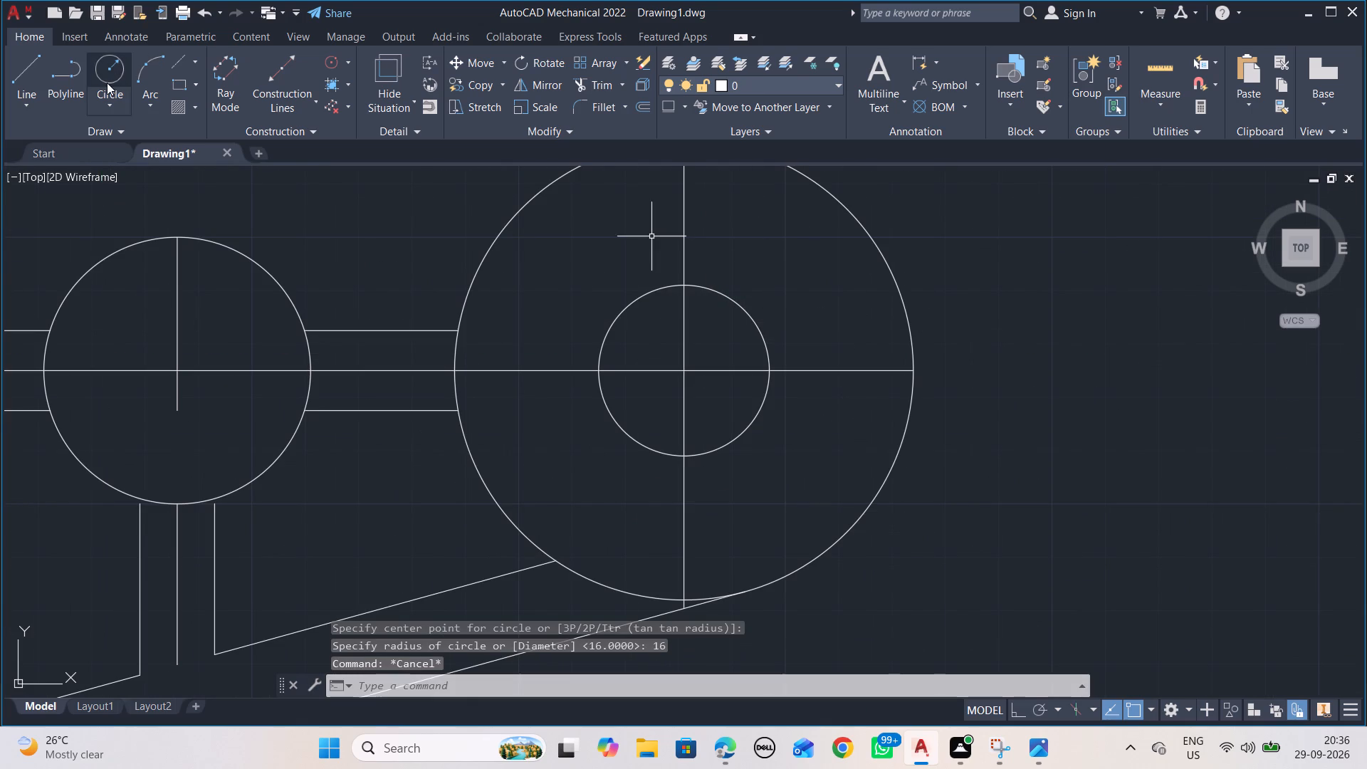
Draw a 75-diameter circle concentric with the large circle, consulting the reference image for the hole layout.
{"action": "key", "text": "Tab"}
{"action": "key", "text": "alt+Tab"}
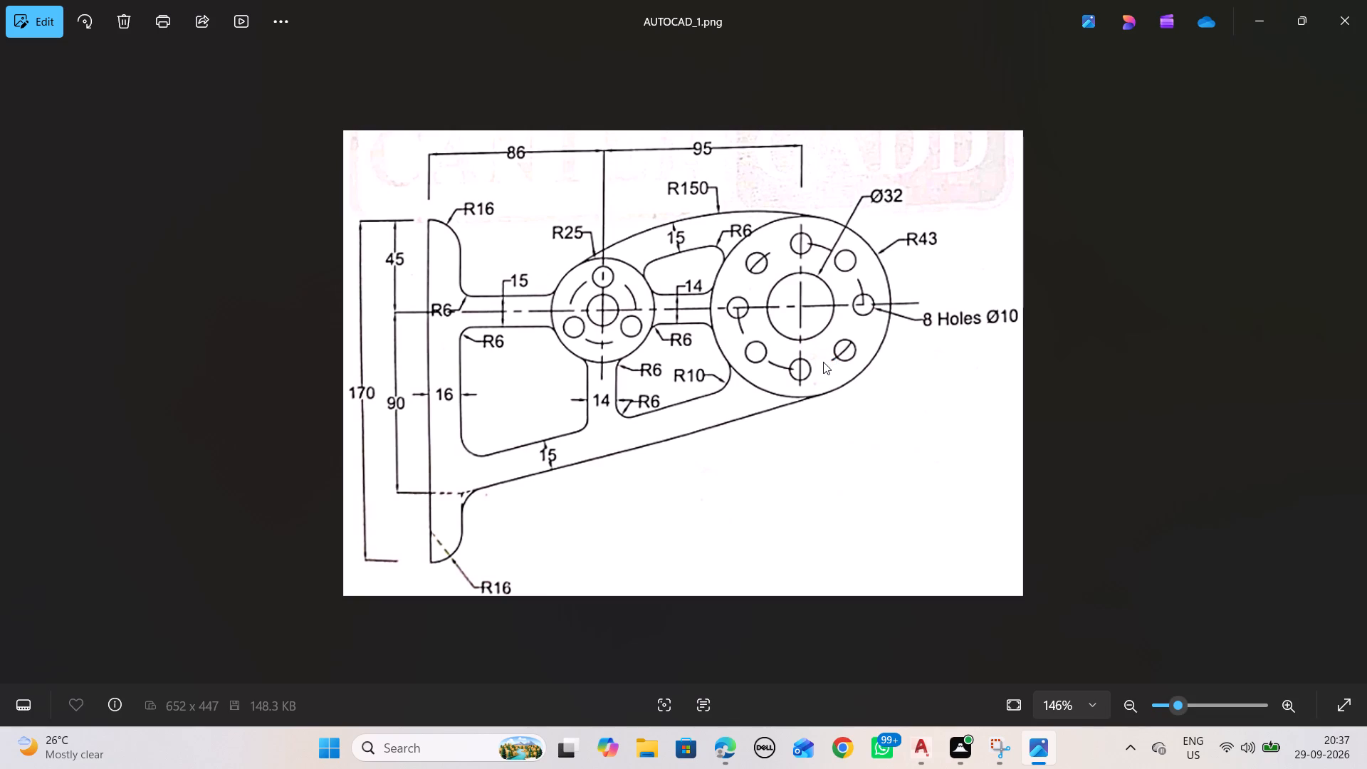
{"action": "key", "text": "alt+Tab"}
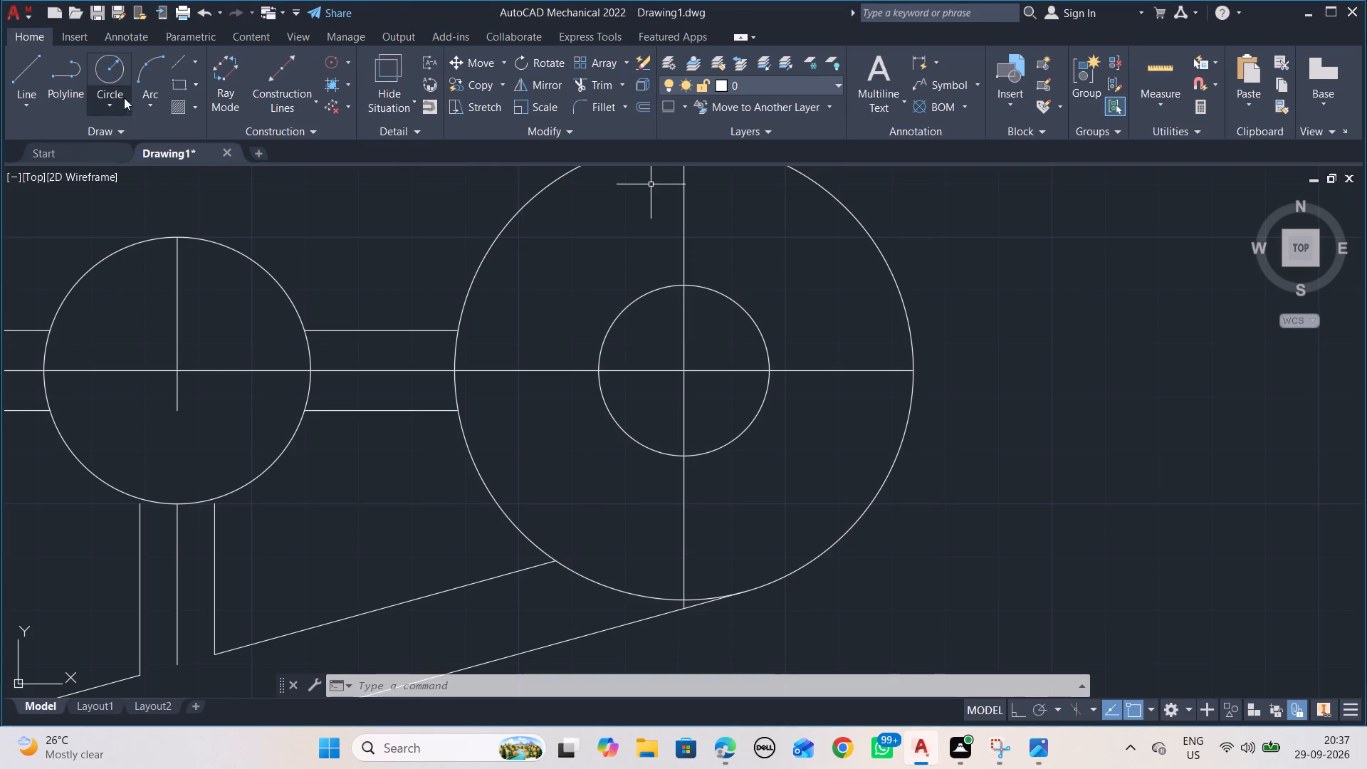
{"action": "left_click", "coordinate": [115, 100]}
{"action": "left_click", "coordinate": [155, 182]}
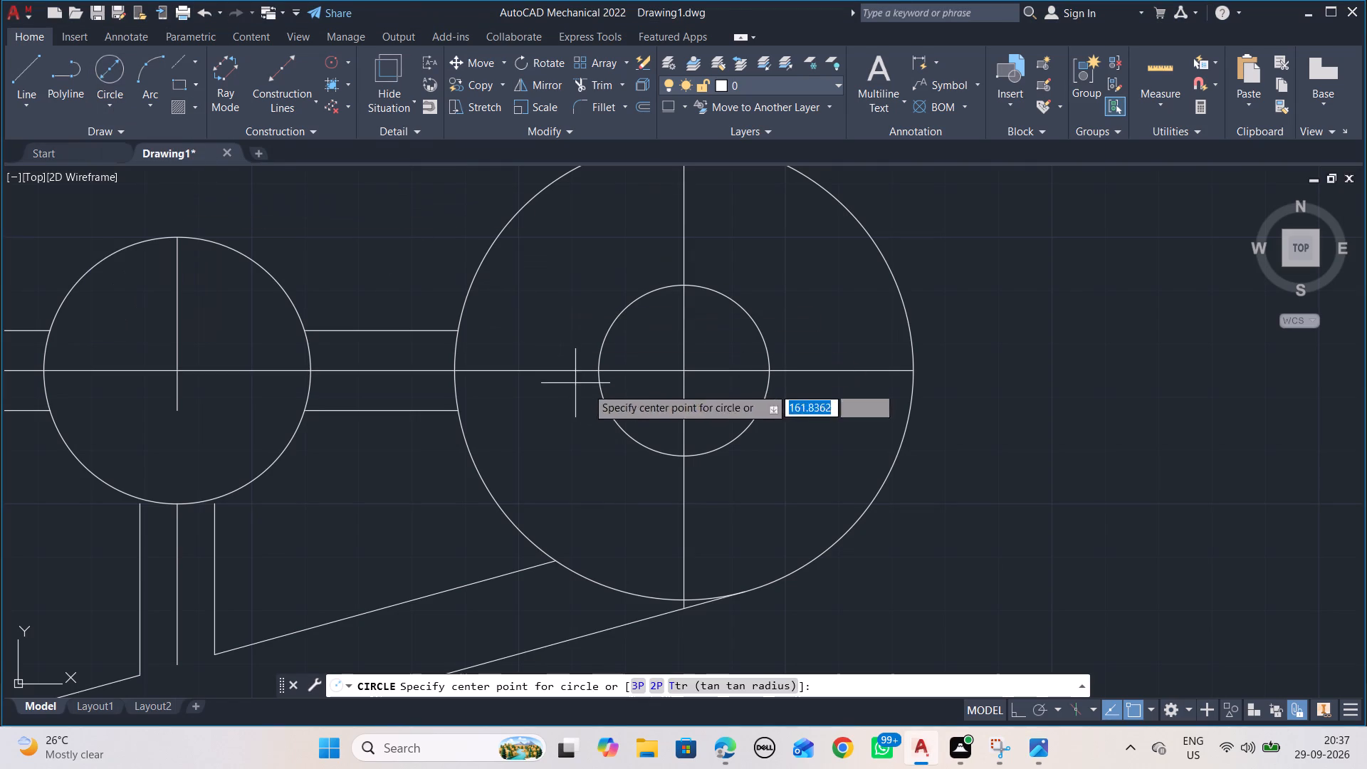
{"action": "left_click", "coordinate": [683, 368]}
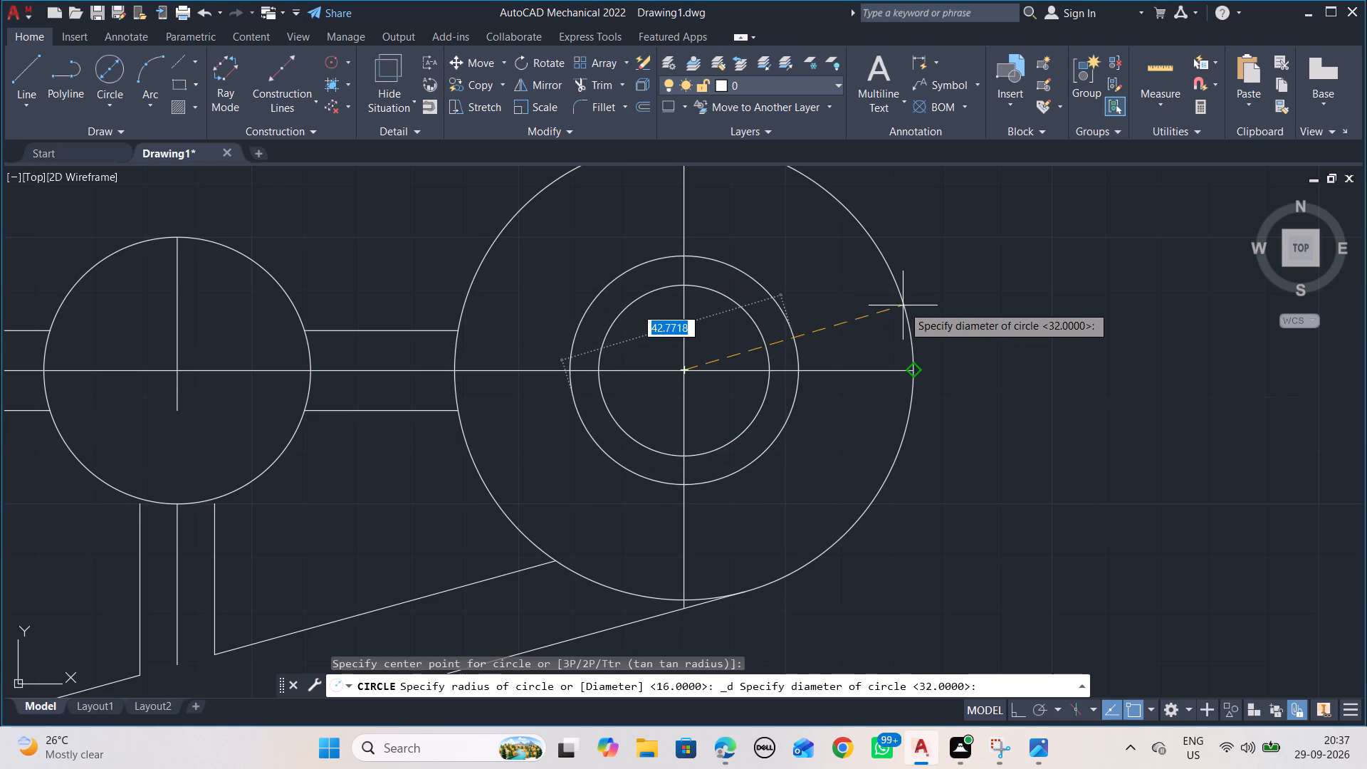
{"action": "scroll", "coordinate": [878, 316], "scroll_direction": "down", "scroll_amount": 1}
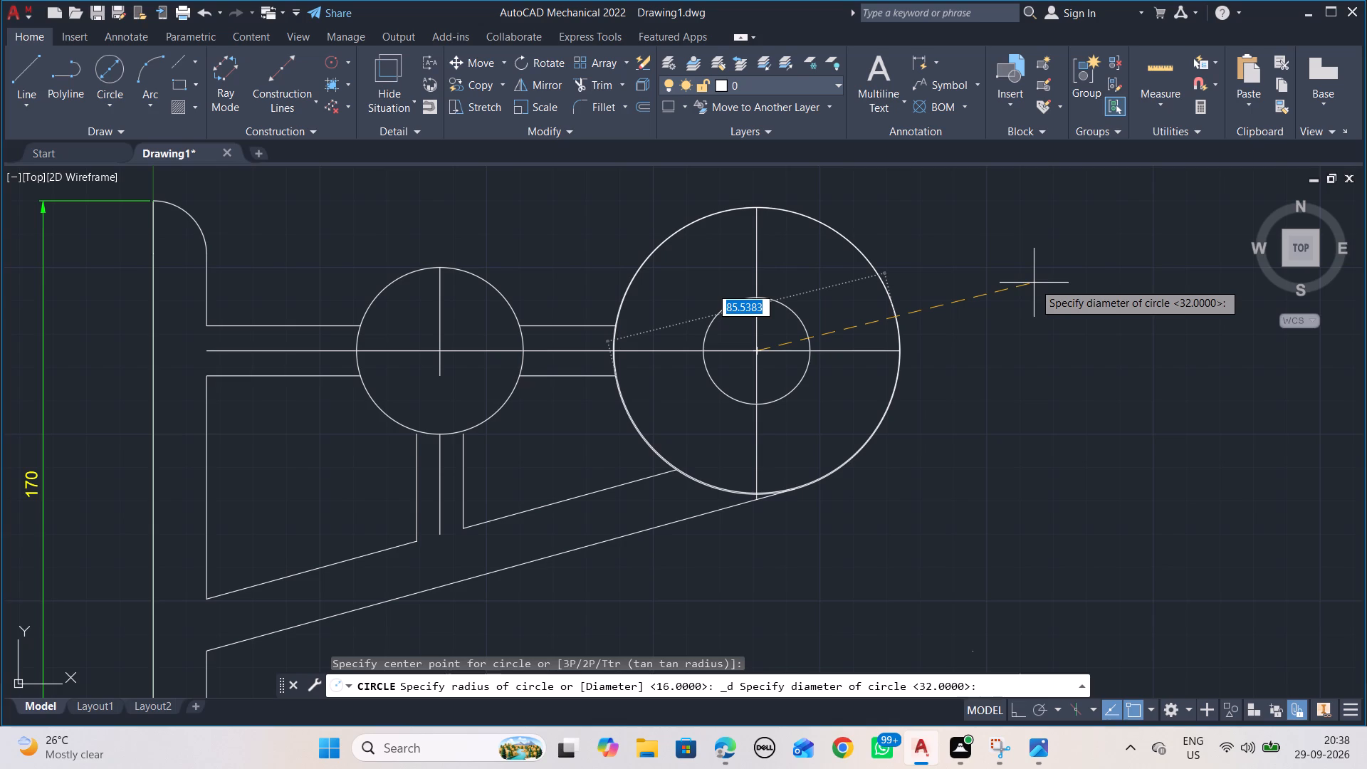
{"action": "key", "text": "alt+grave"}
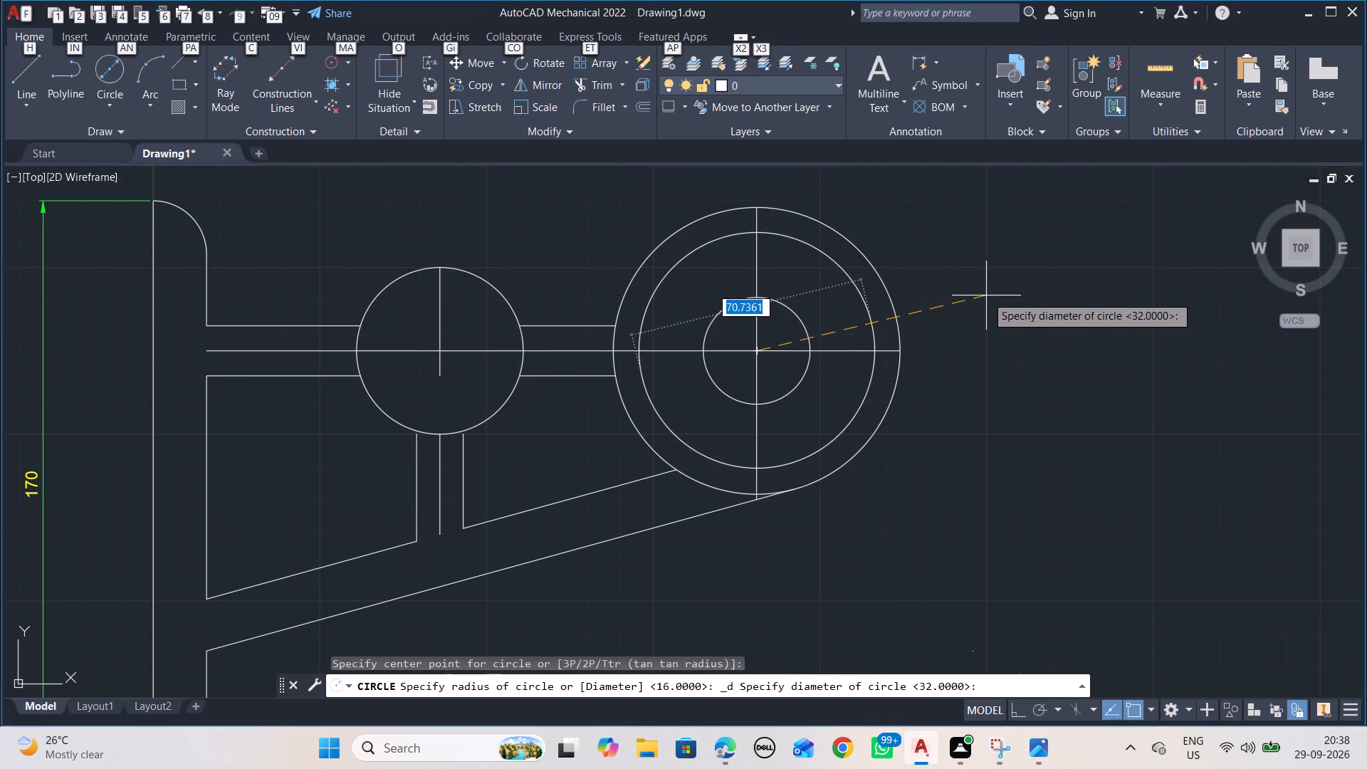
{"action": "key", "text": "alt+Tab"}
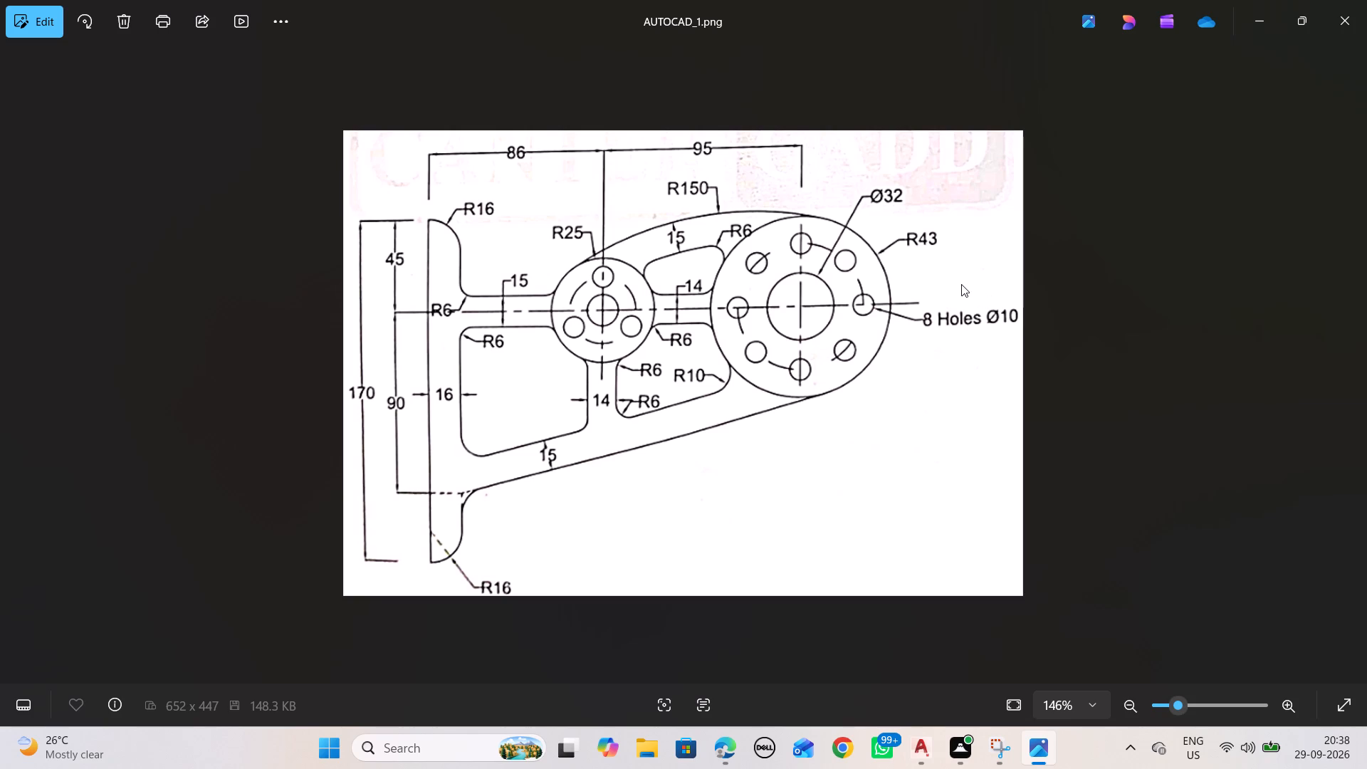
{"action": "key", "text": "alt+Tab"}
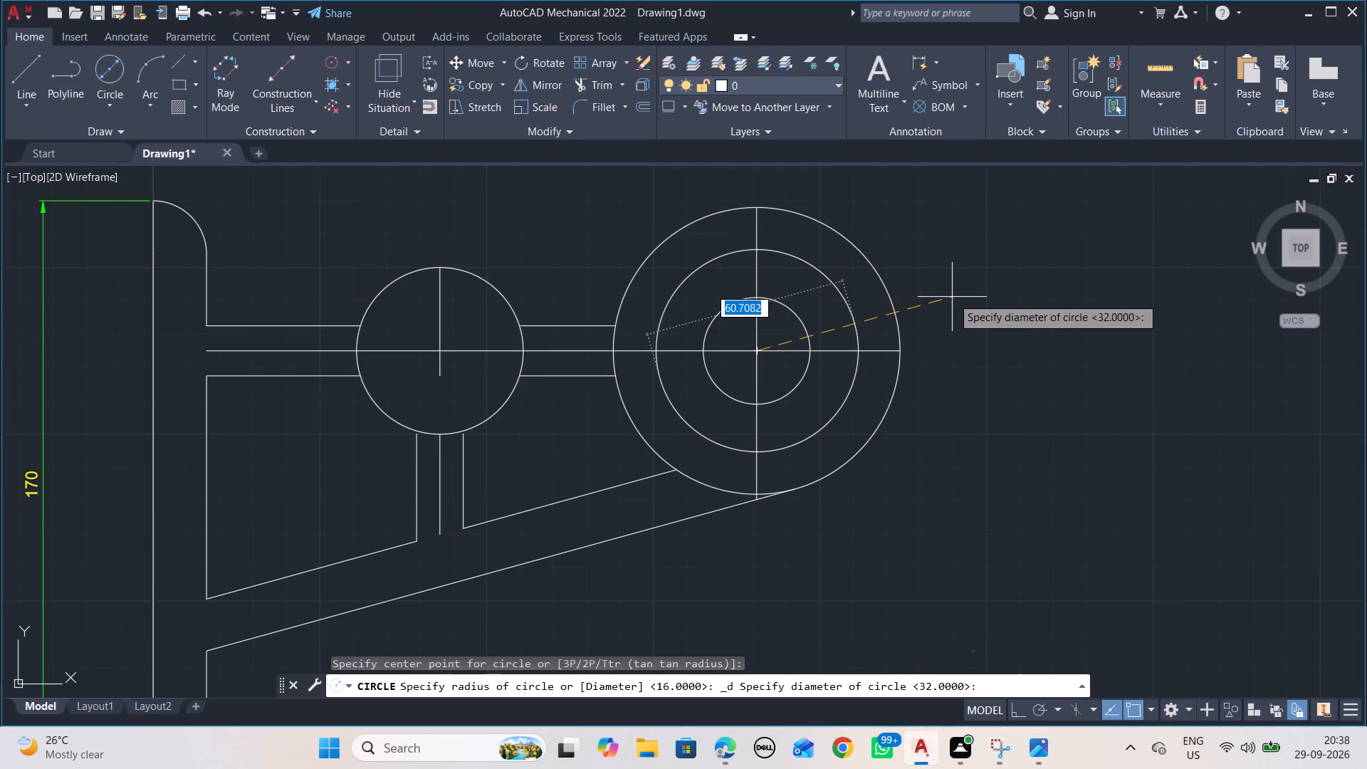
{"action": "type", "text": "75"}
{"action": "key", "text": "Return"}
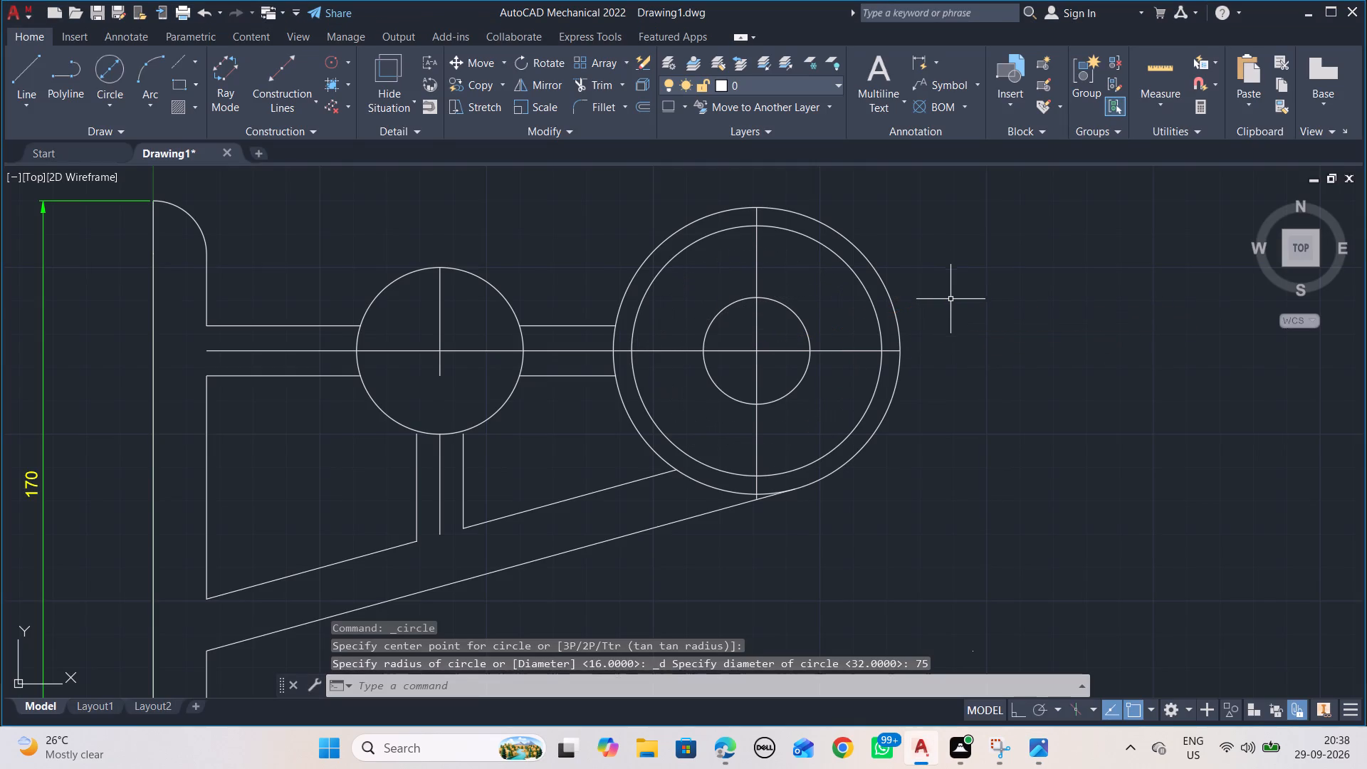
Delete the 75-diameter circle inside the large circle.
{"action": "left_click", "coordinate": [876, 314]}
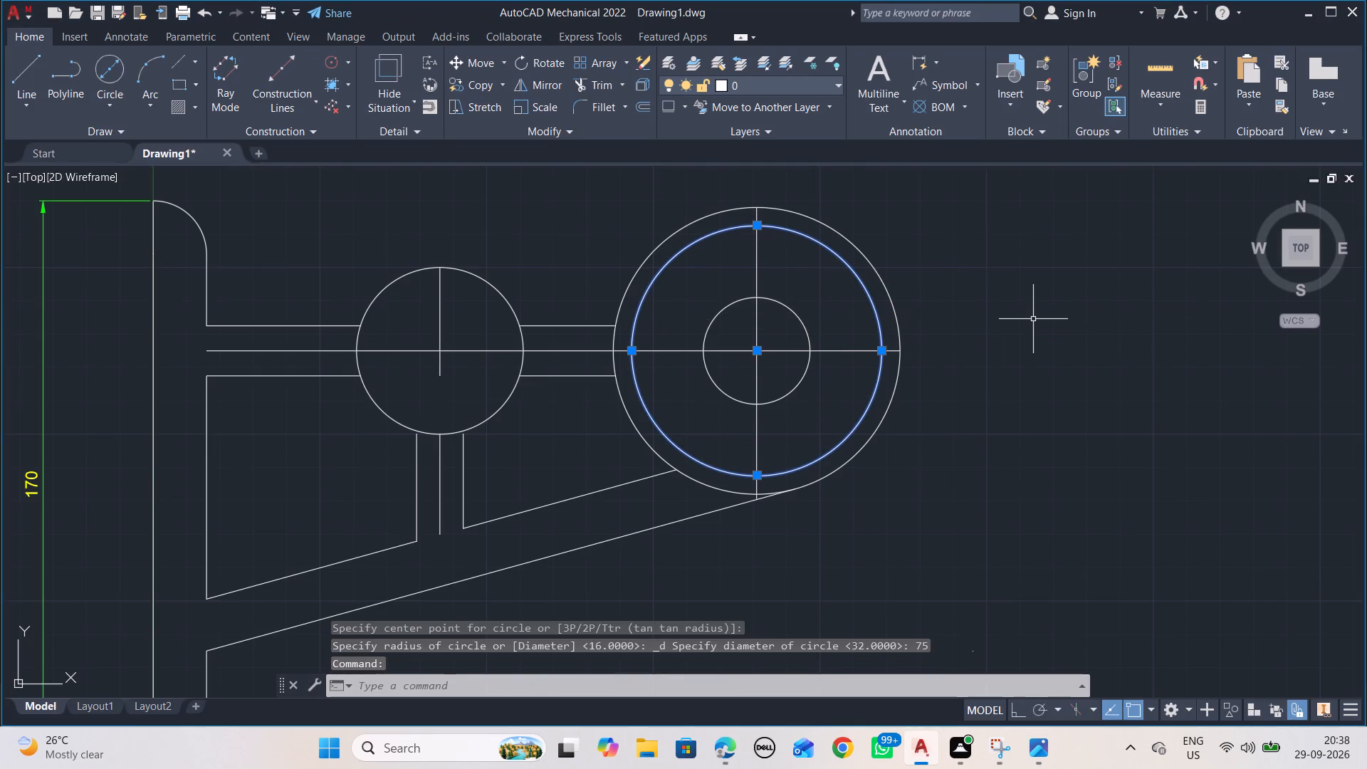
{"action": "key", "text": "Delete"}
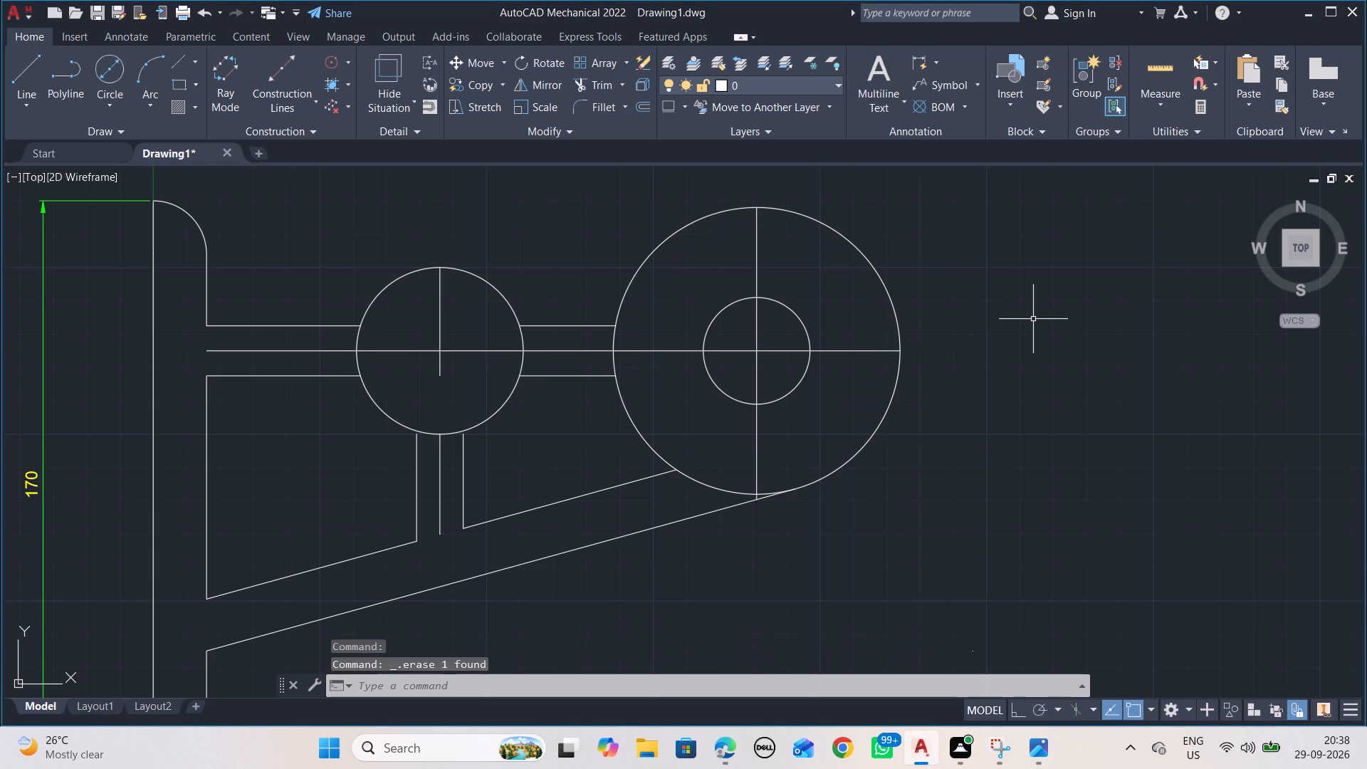
Draw a 60-diameter circle concentric with the large circle.
{"action": "left_click", "coordinate": [106, 73]}
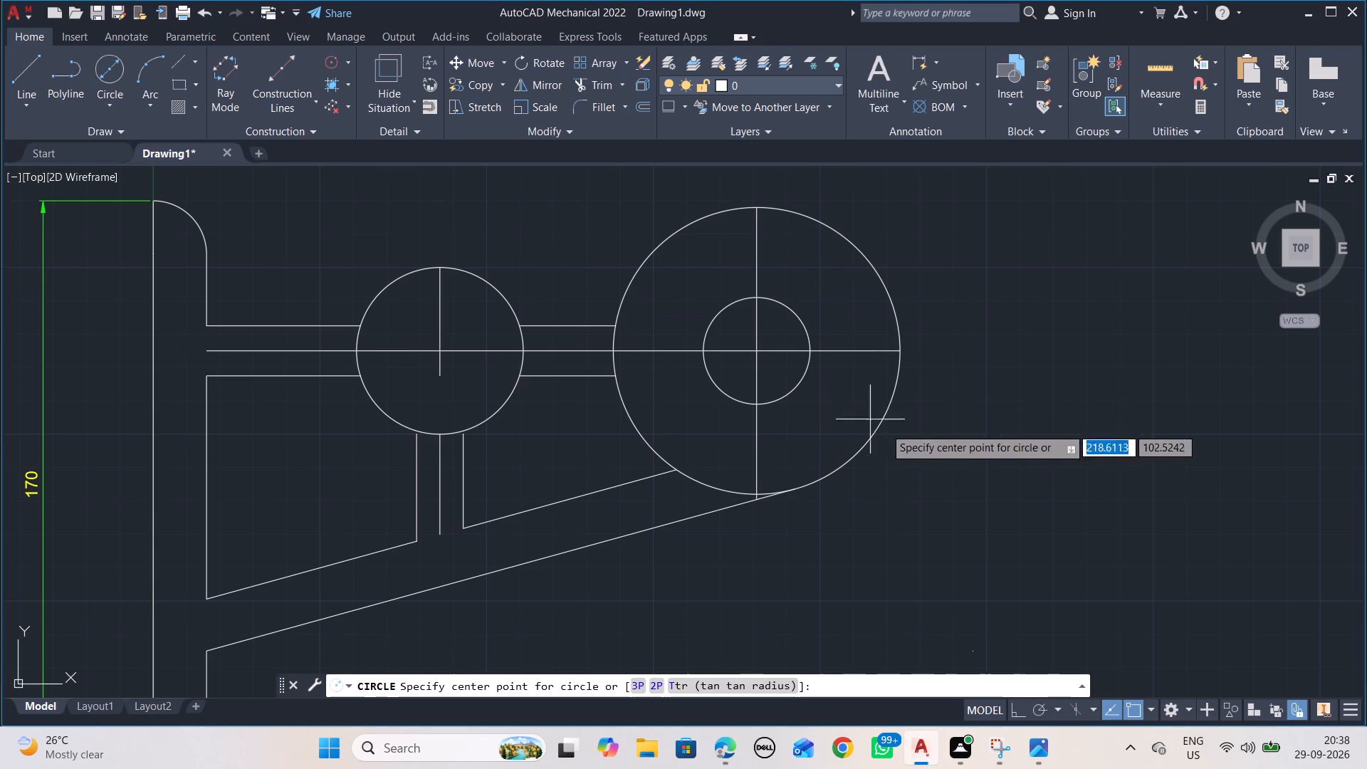
{"action": "left_click", "coordinate": [759, 352]}
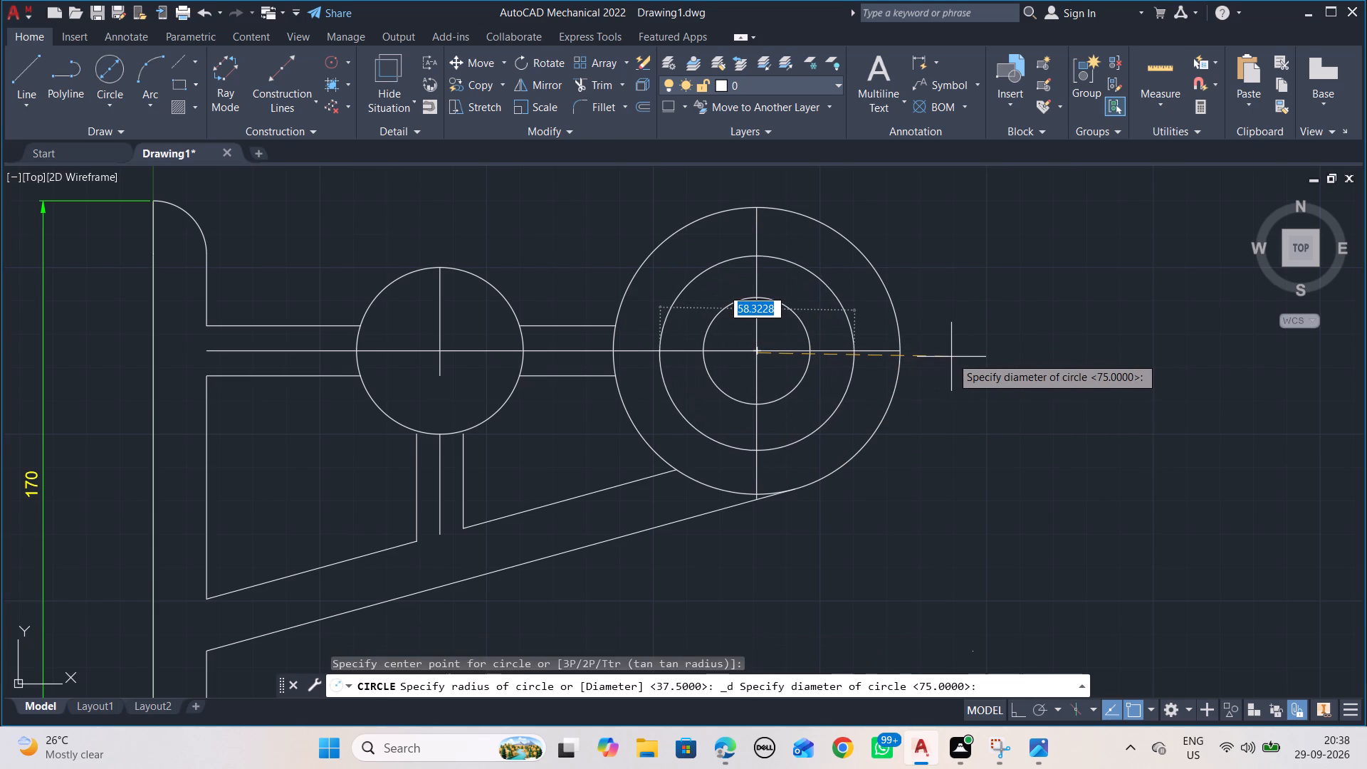
{"action": "type", "text": "60"}
{"action": "key", "text": "Return"}
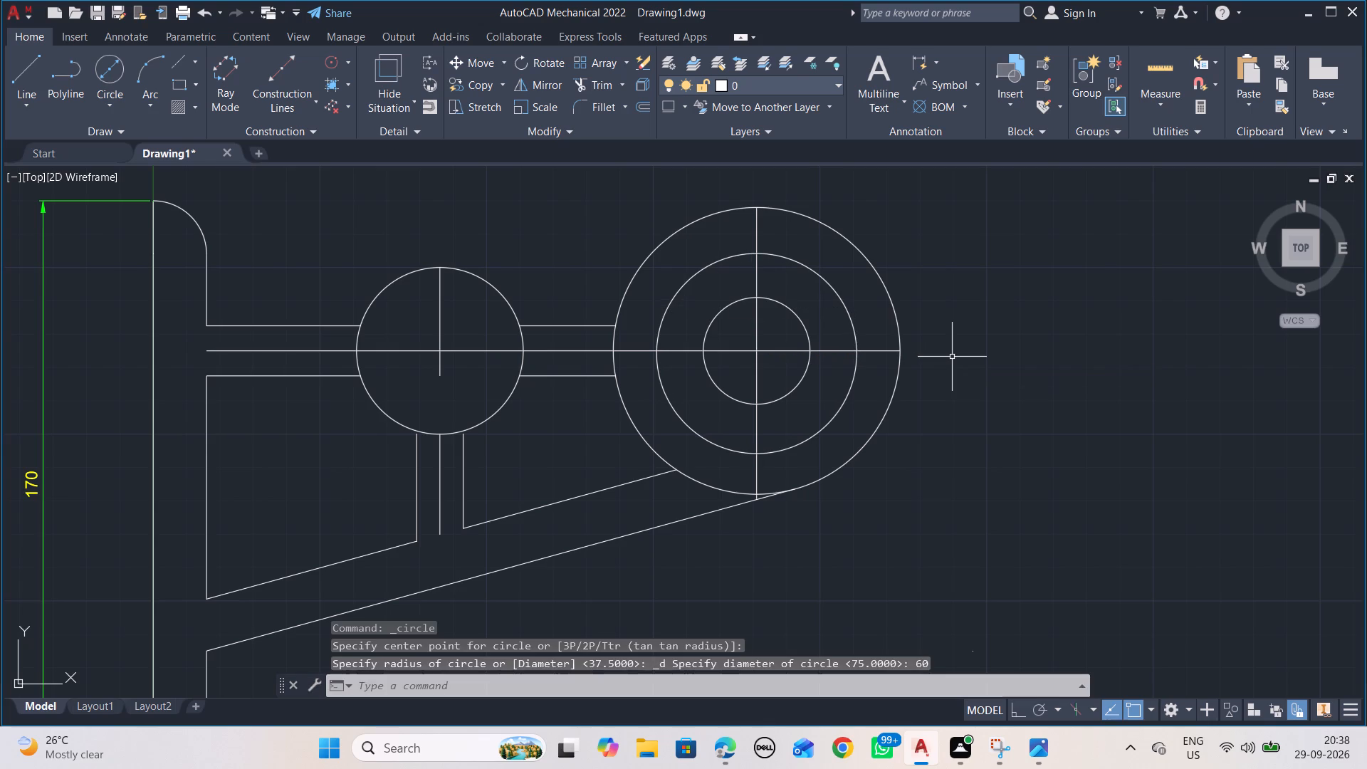
Draw a 10-diameter hole where the 60-diameter circle crosses the horizontal centreline, on the side away from the mounting plate.
{"action": "left_click", "coordinate": [115, 78]}
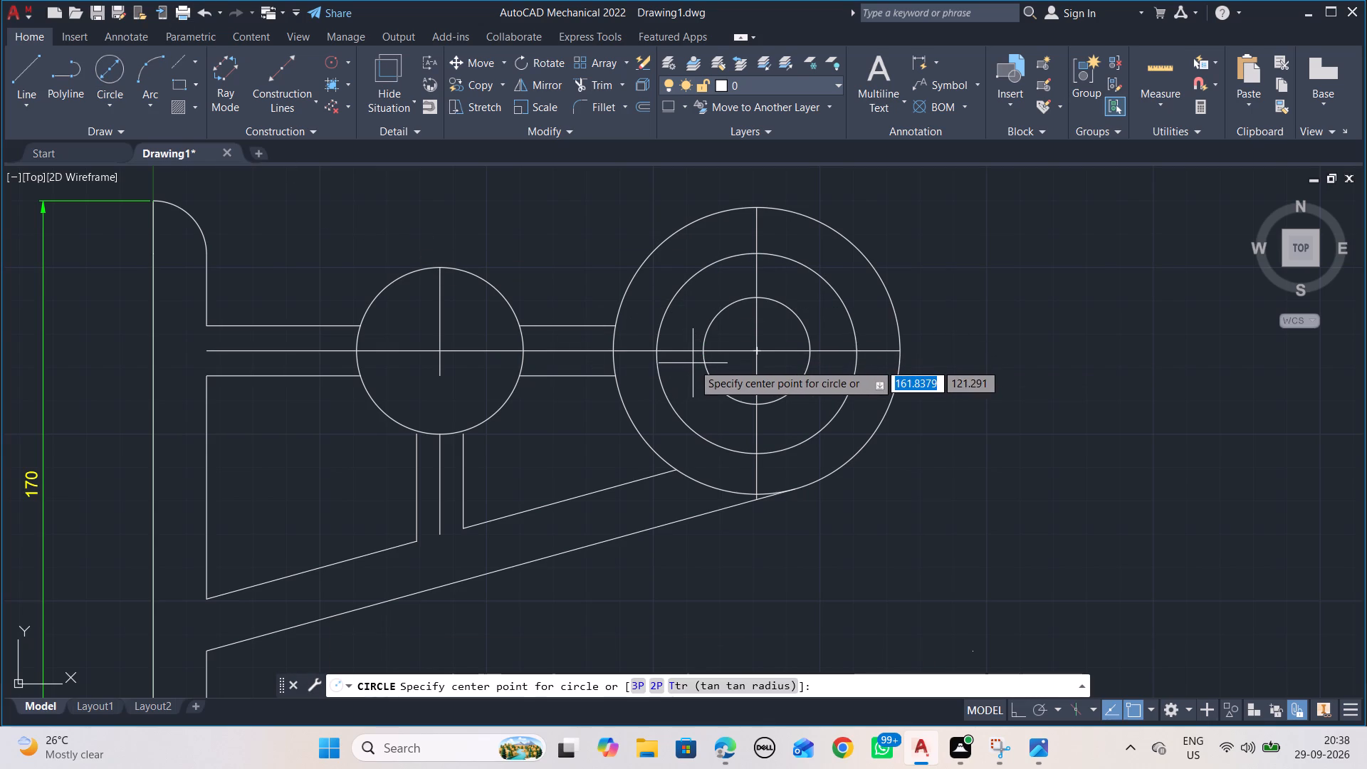
{"action": "key", "text": "alt+Tab"}
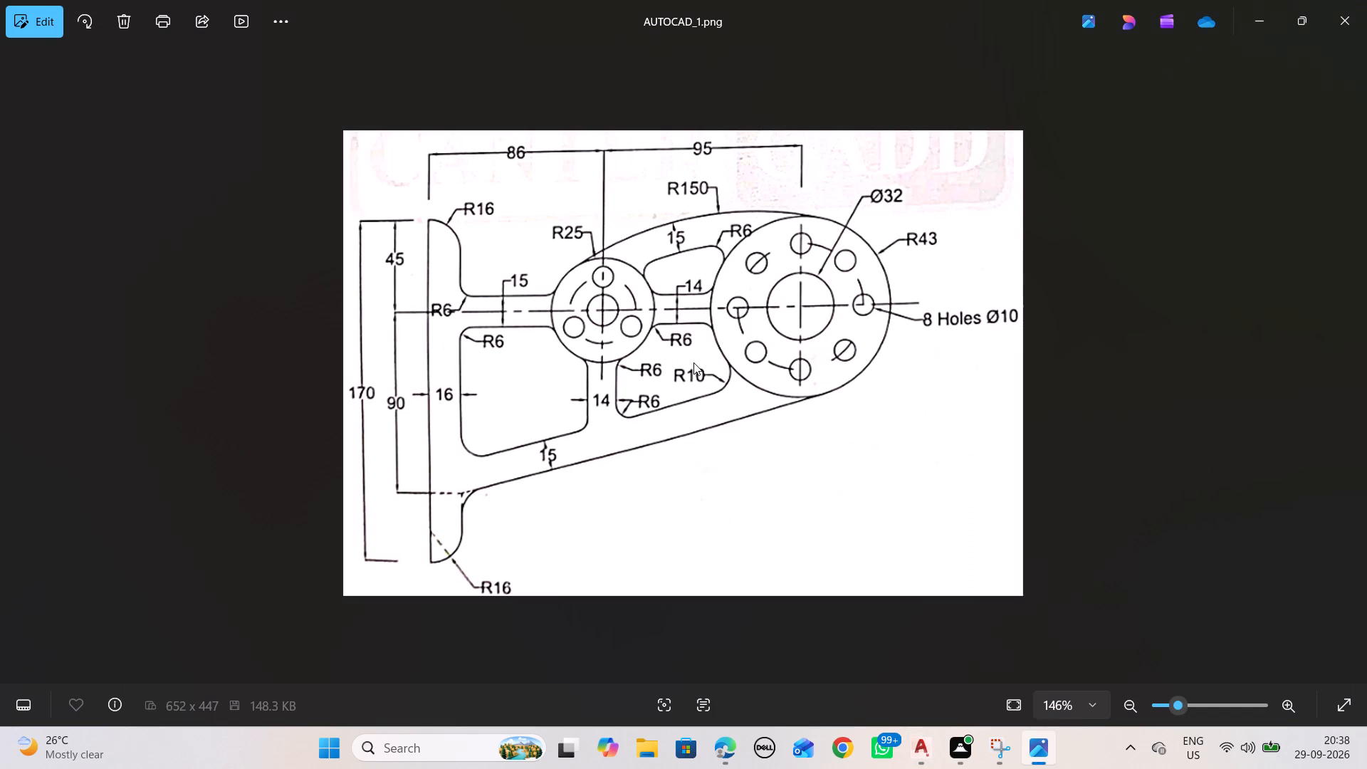
{"action": "key", "text": "alt+Tab"}
{"action": "left_click", "coordinate": [861, 350]}
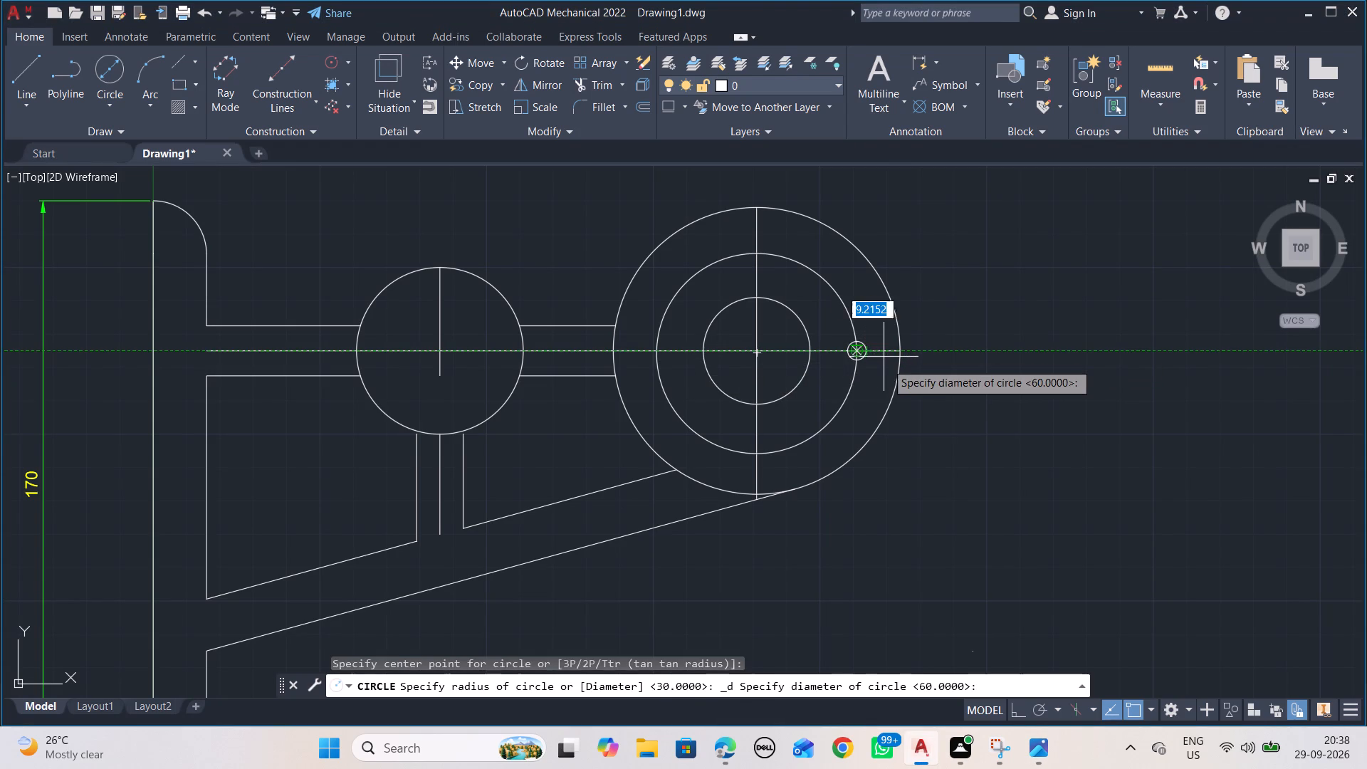
{"action": "type", "text": "10"}
{"action": "key", "text": "Return"}
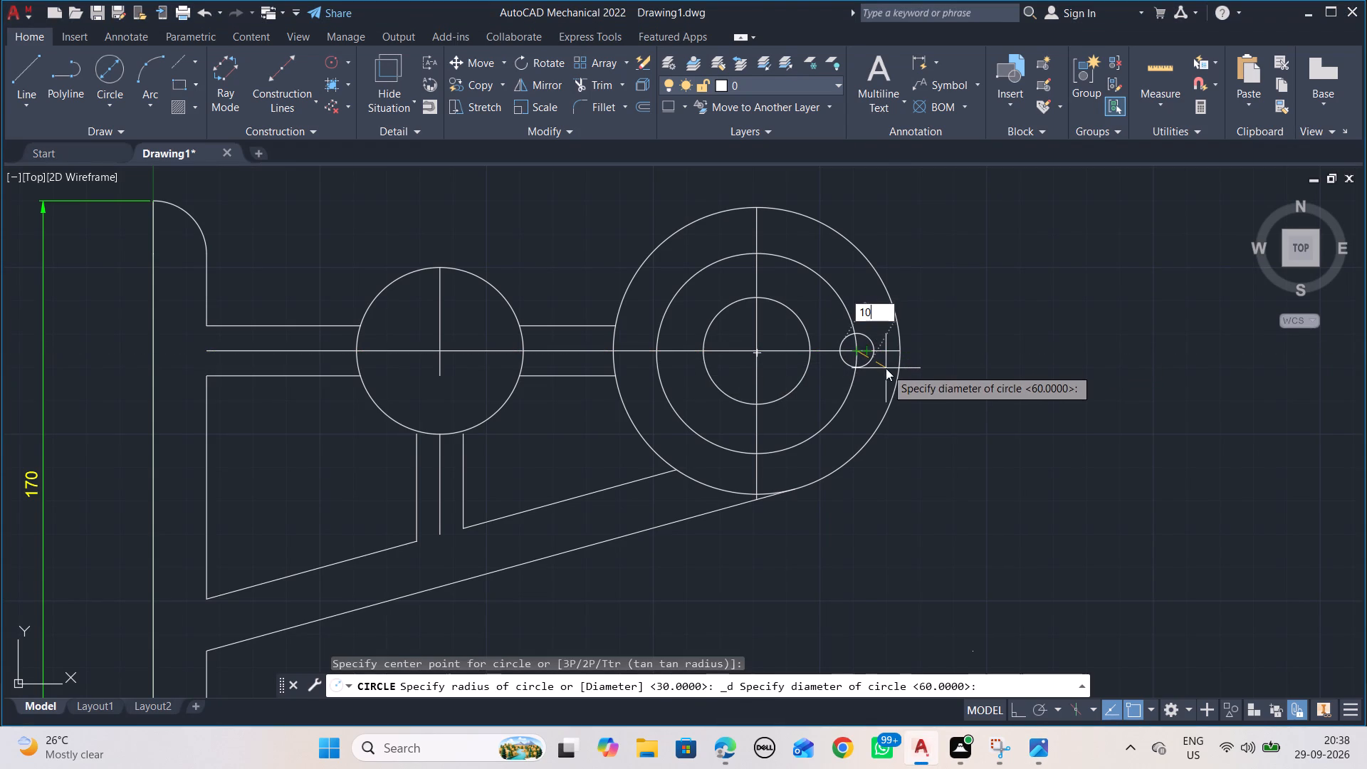
{"action": "key", "text": "Escape"}
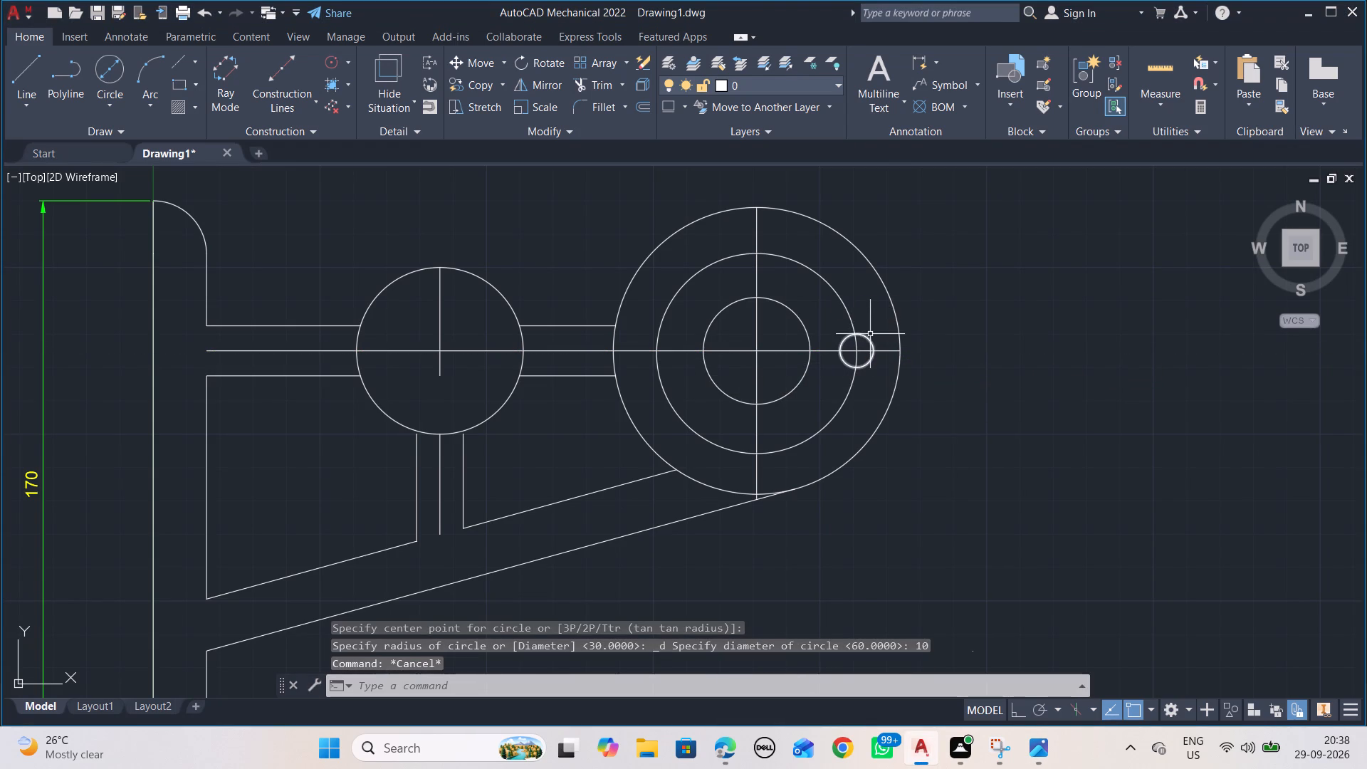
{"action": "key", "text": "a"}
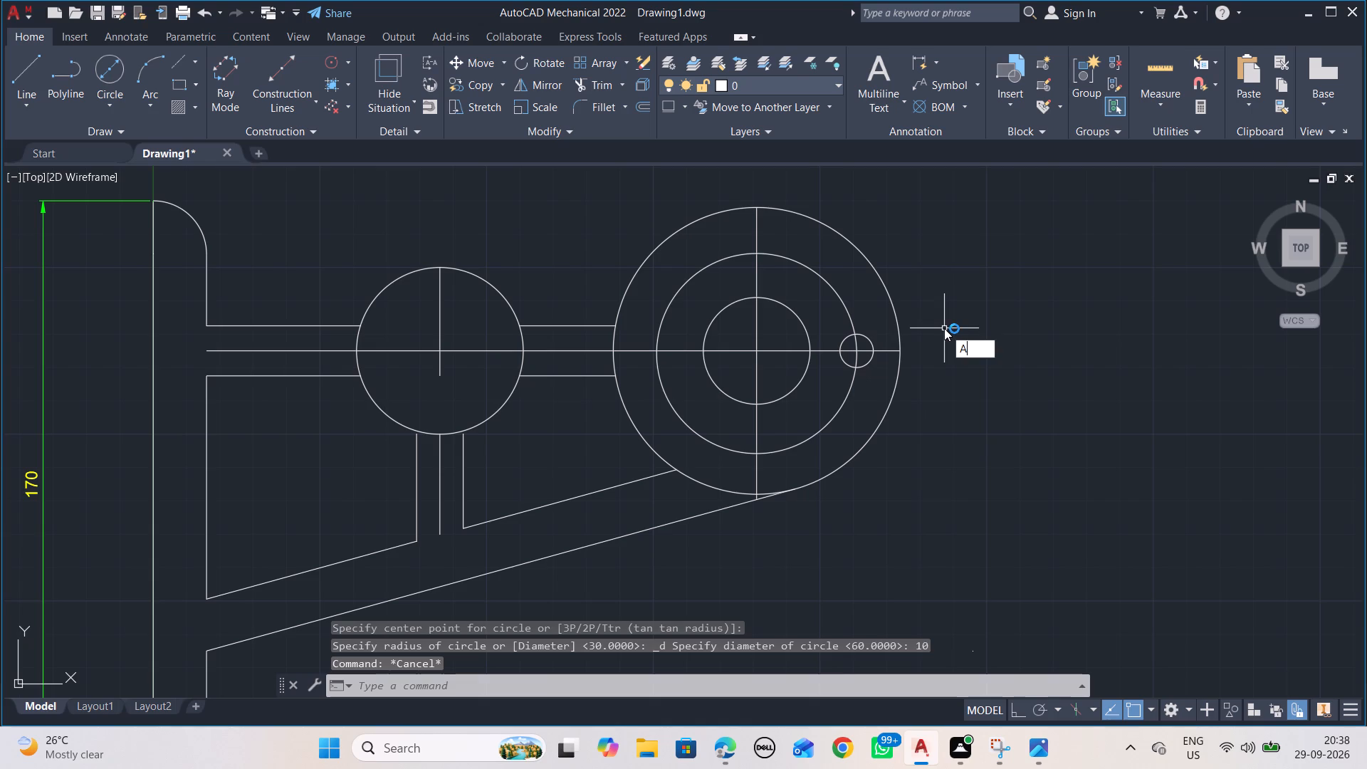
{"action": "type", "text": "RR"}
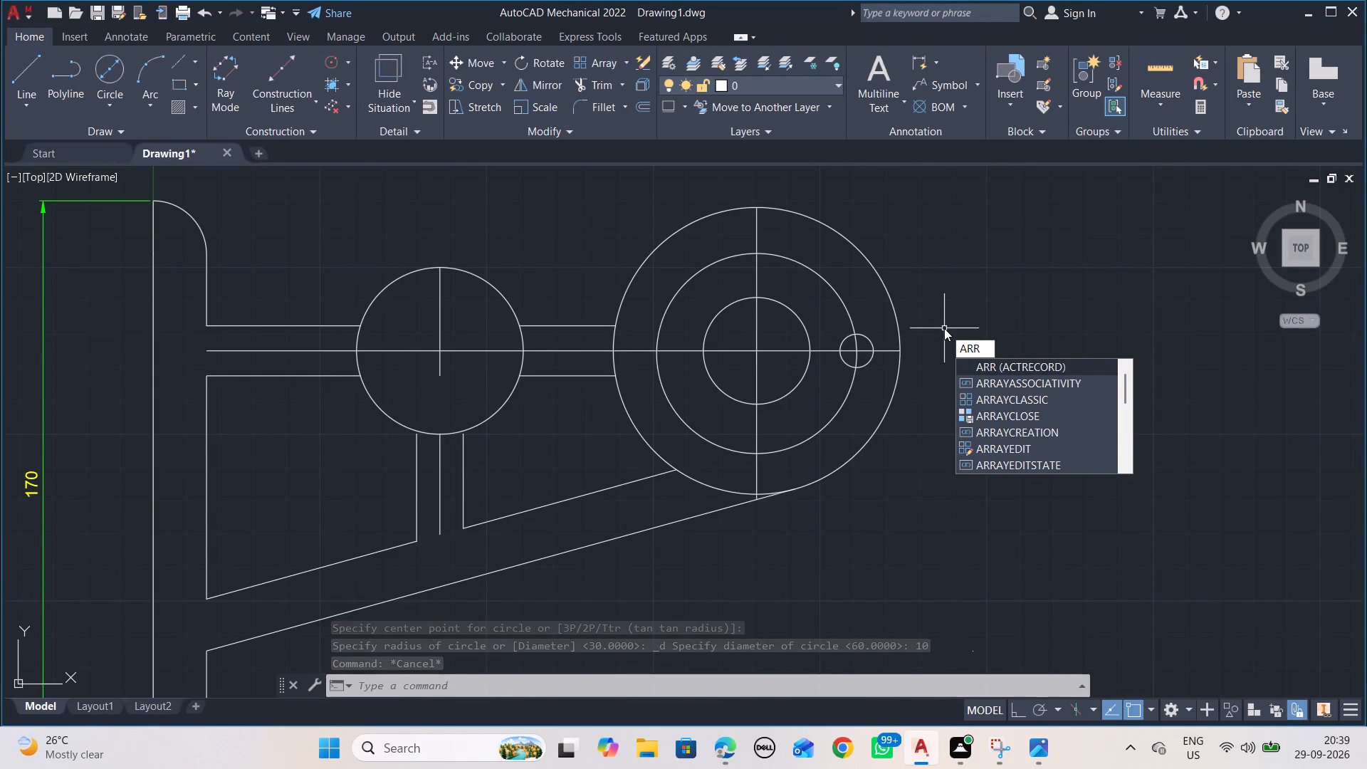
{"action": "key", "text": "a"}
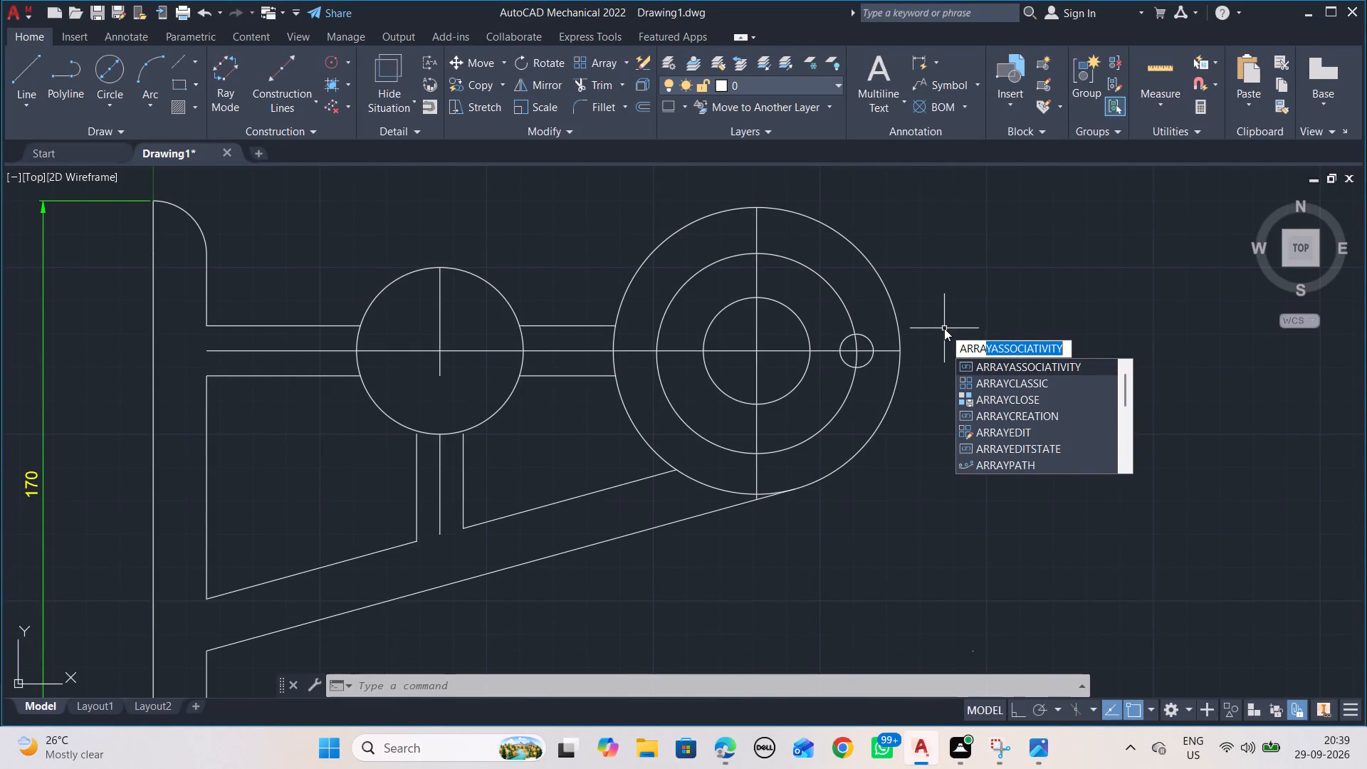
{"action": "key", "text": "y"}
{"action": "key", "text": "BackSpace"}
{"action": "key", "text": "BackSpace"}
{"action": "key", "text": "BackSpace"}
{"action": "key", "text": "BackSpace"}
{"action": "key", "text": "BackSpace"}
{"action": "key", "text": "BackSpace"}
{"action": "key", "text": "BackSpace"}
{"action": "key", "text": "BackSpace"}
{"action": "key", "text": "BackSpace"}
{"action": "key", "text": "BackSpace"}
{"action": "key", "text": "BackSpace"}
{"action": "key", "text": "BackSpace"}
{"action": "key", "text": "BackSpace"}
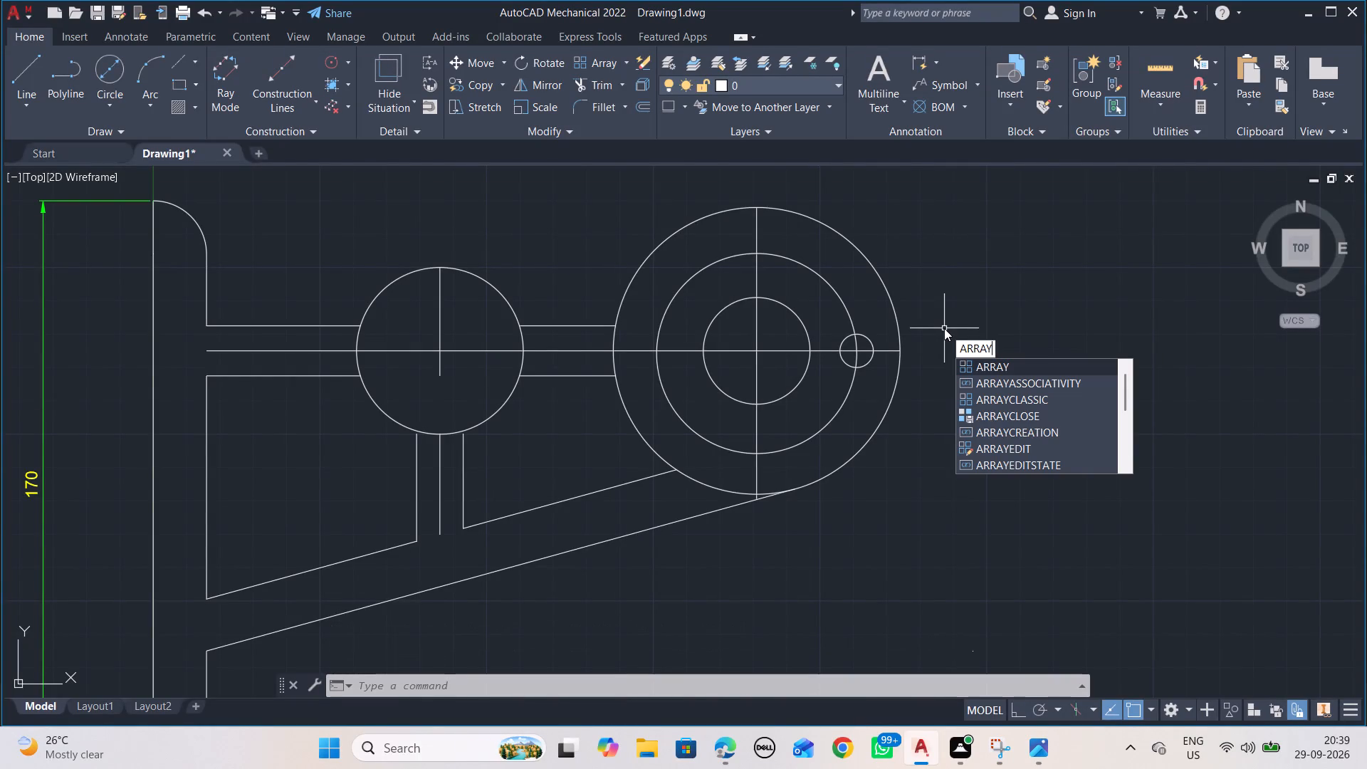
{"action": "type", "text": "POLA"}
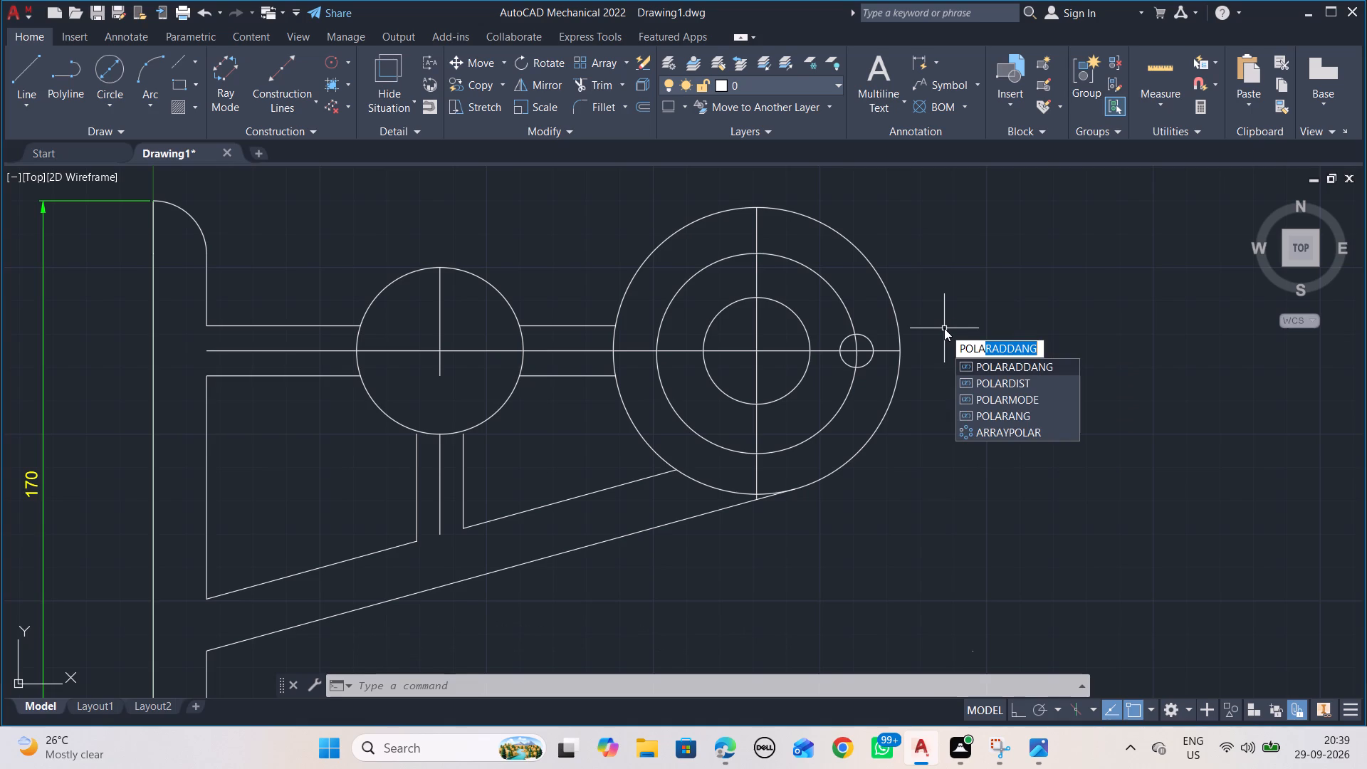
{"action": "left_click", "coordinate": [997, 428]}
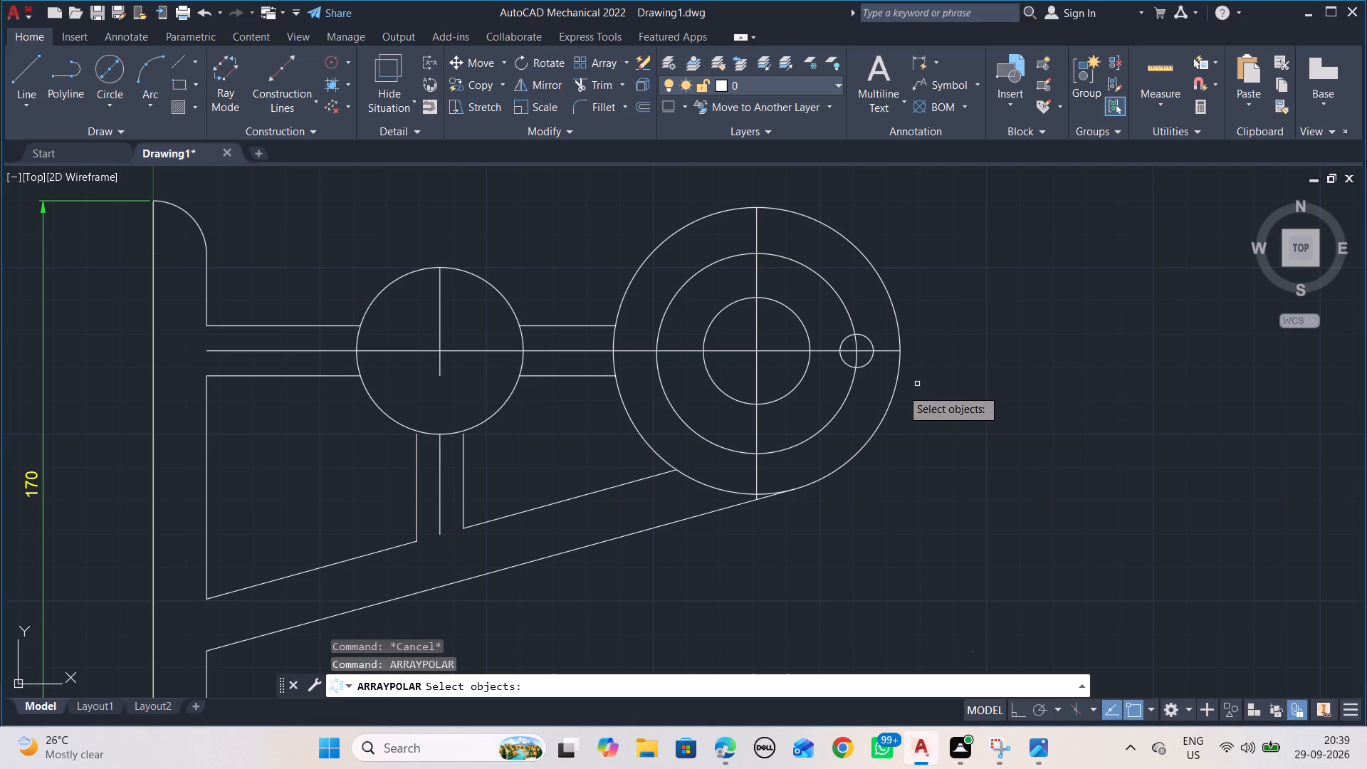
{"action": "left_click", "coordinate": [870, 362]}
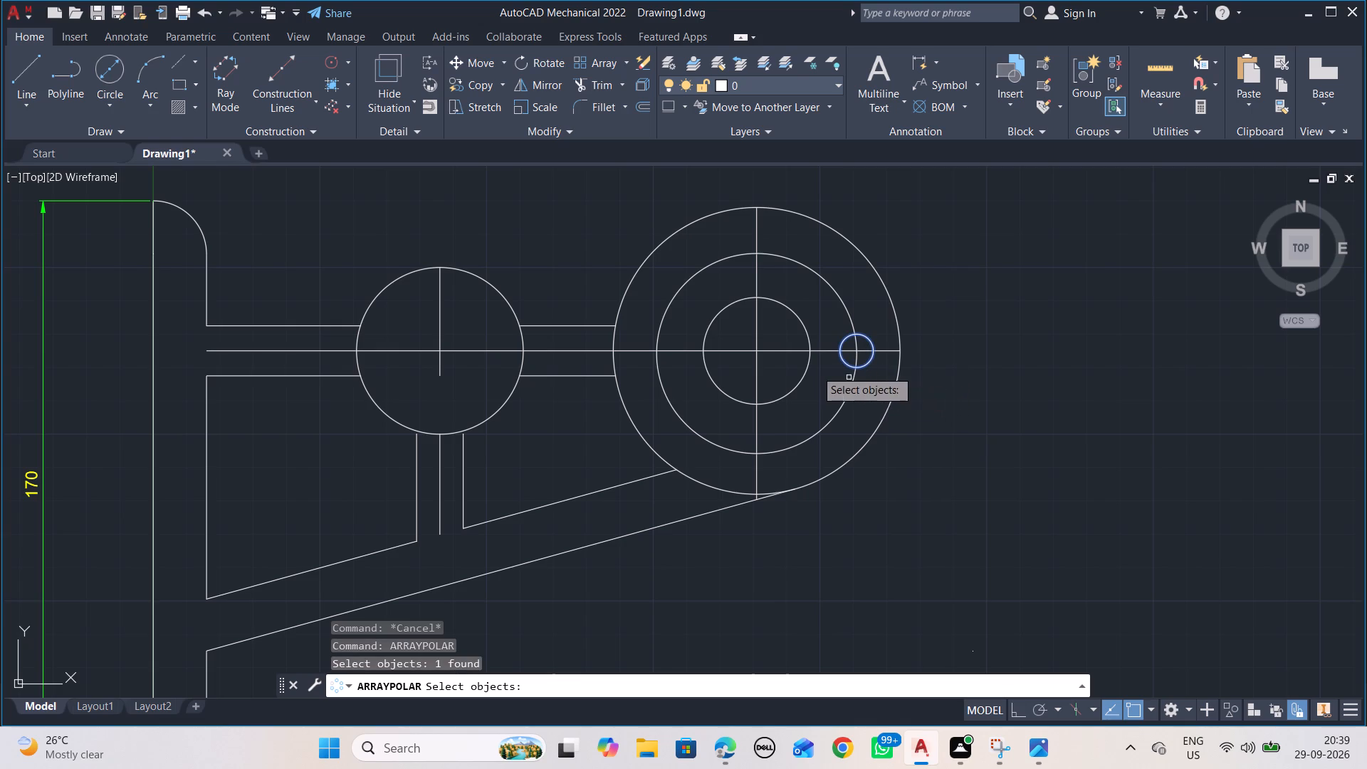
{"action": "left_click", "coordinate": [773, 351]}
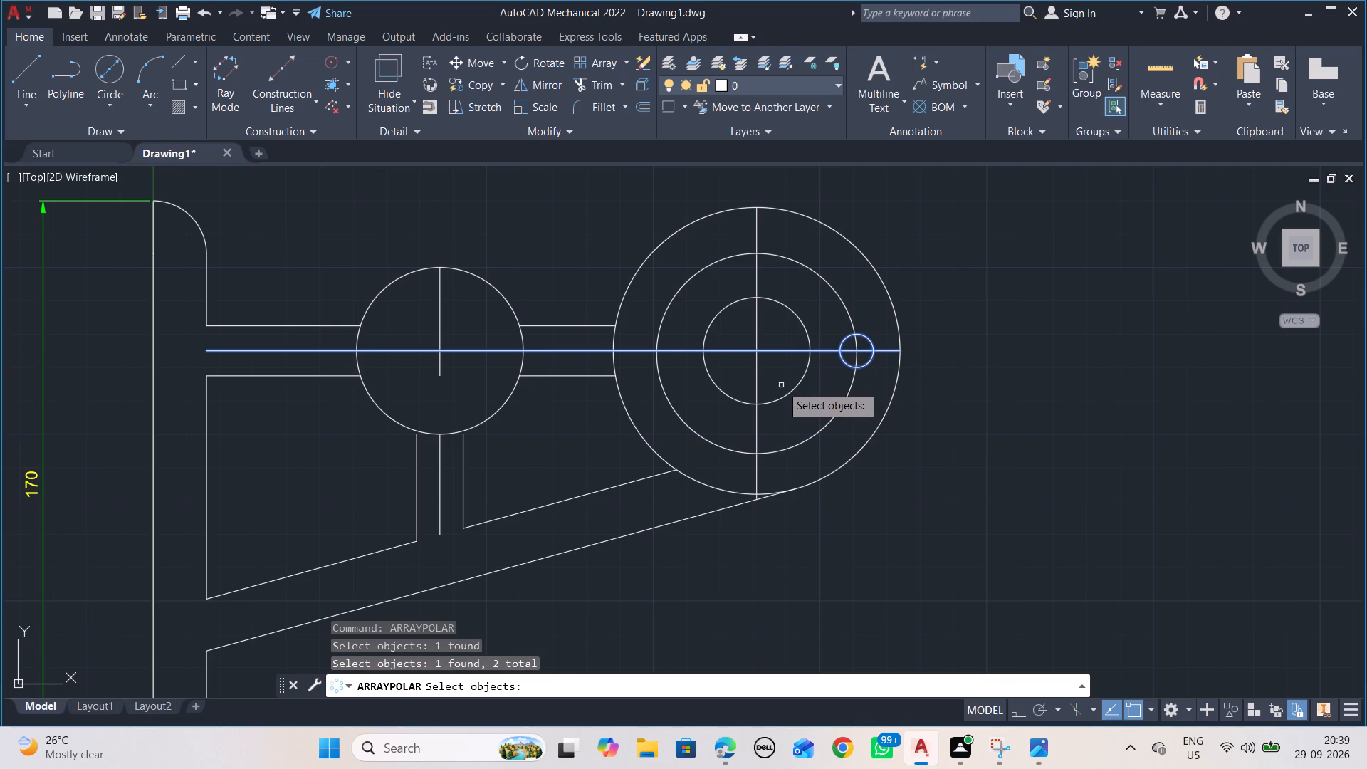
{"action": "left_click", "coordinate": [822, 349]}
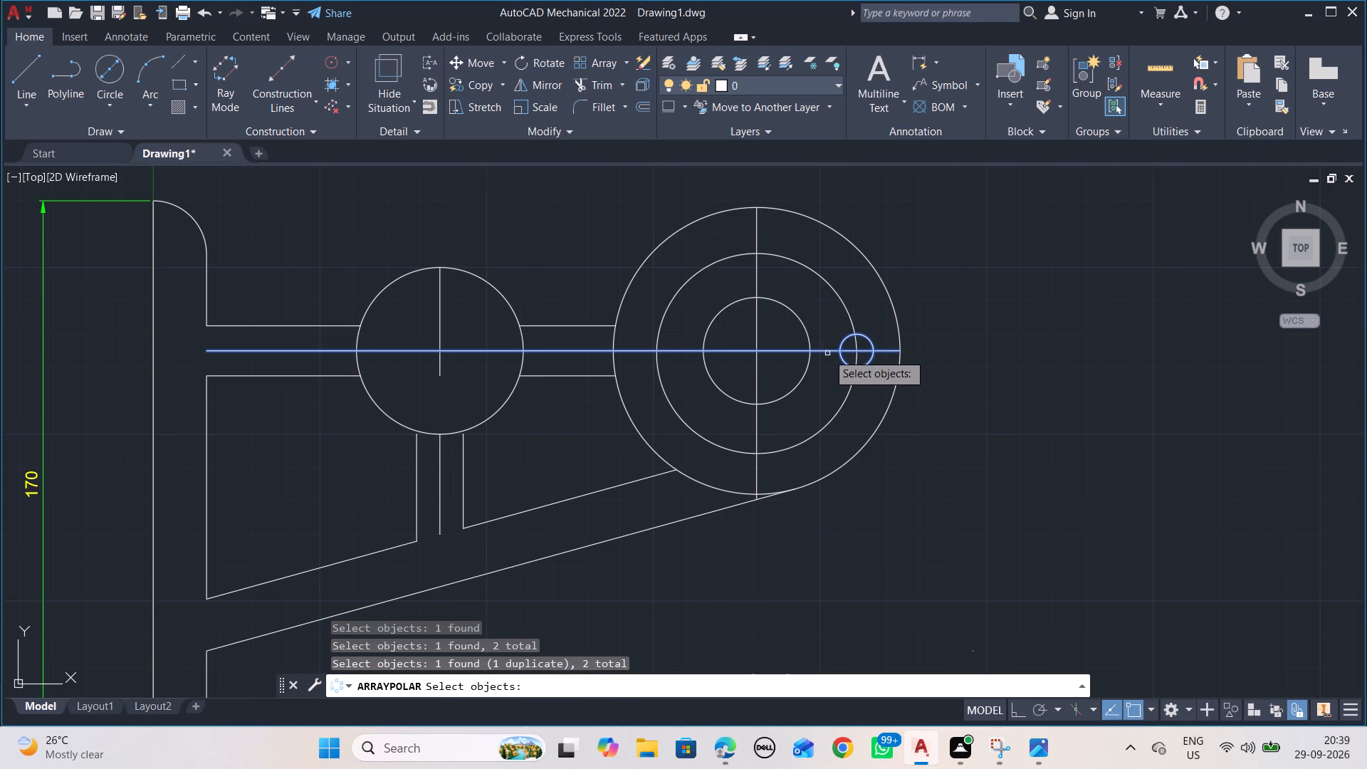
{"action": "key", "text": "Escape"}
Polar-array the 10-diameter hole about the large circle's centre with 8 items.
{"action": "type", "text": "ARR"}
{"action": "key", "text": "Down"}
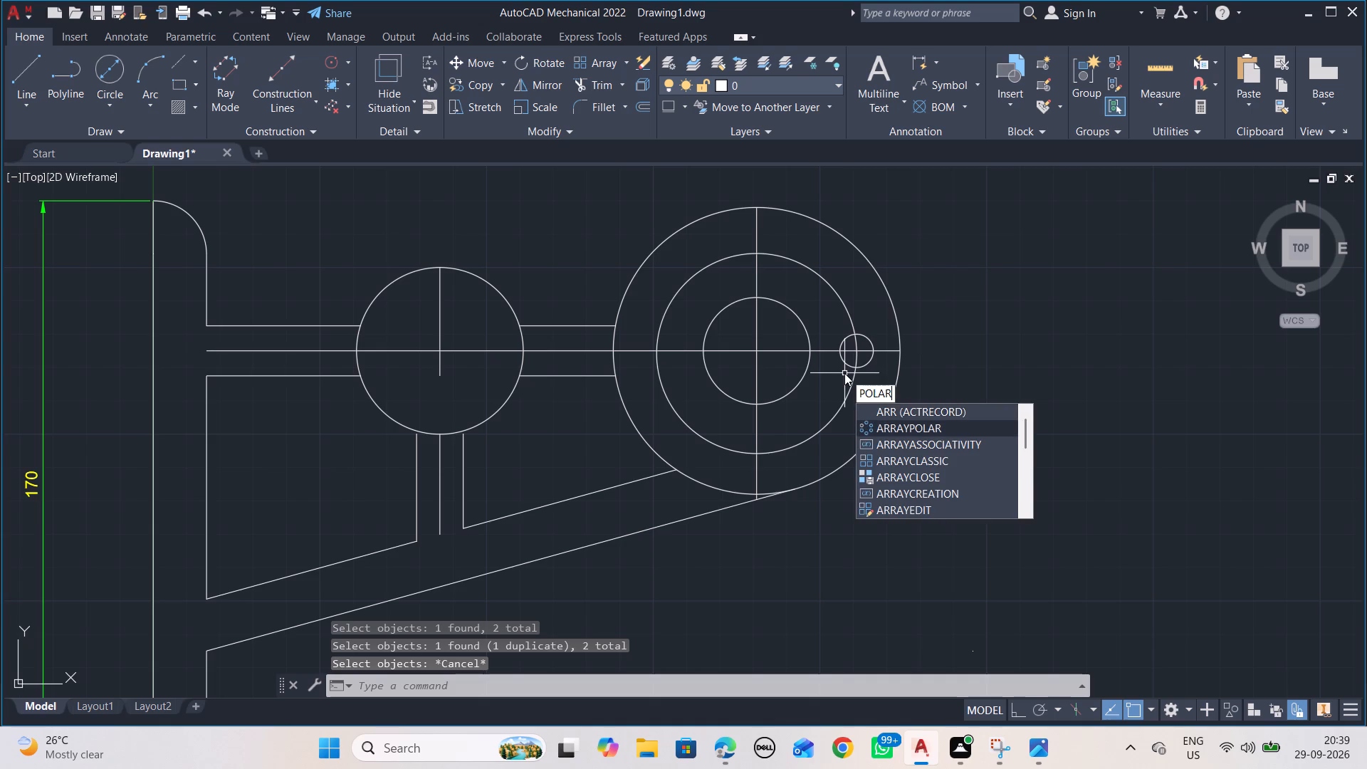
{"action": "key", "text": "Return"}
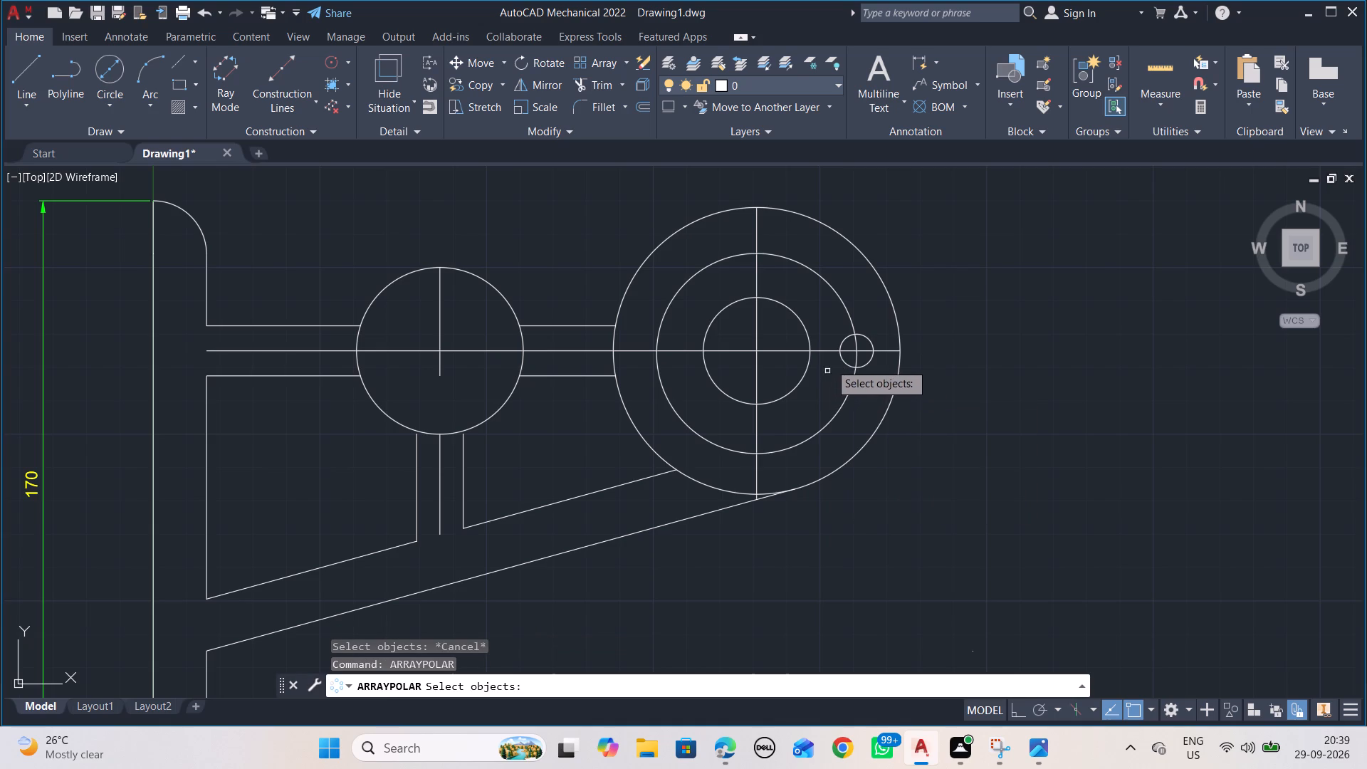
{"action": "left_click", "coordinate": [848, 362]}
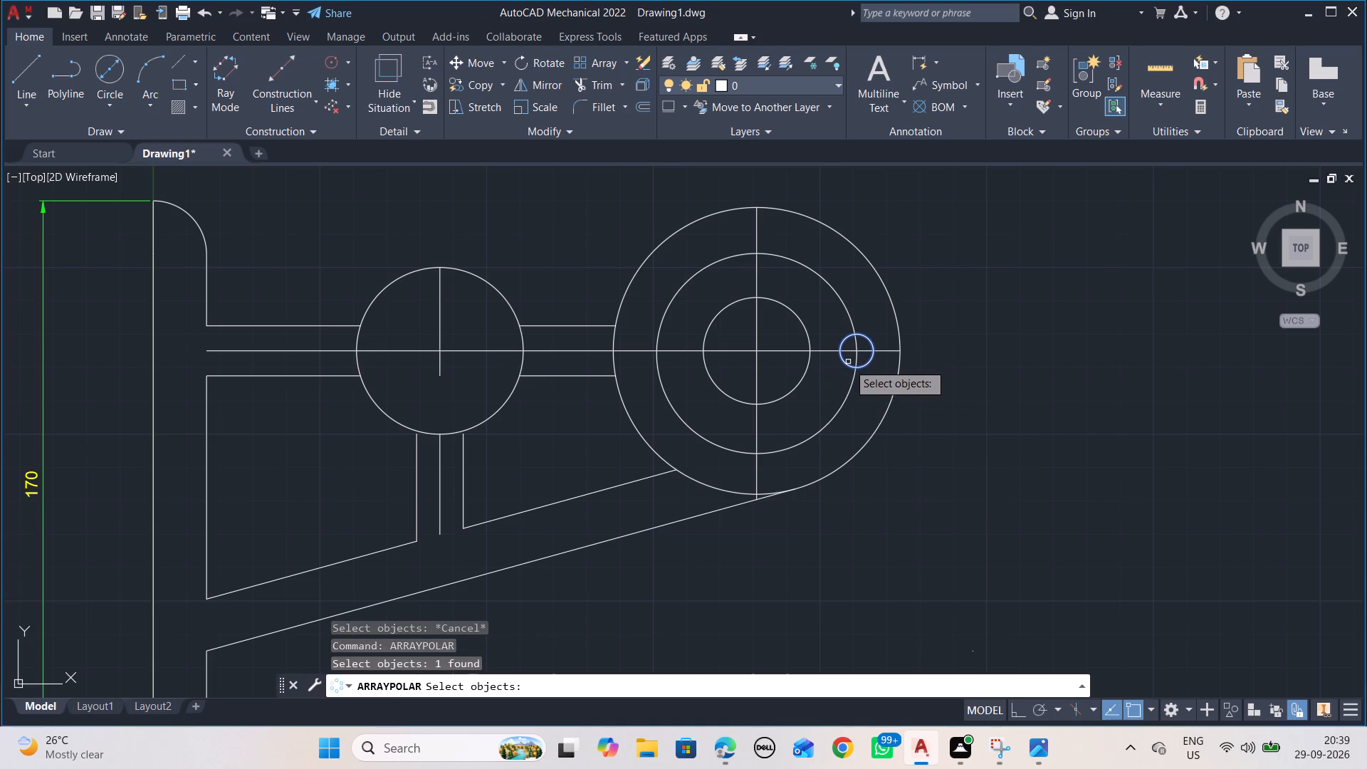
{"action": "key", "text": "Return"}
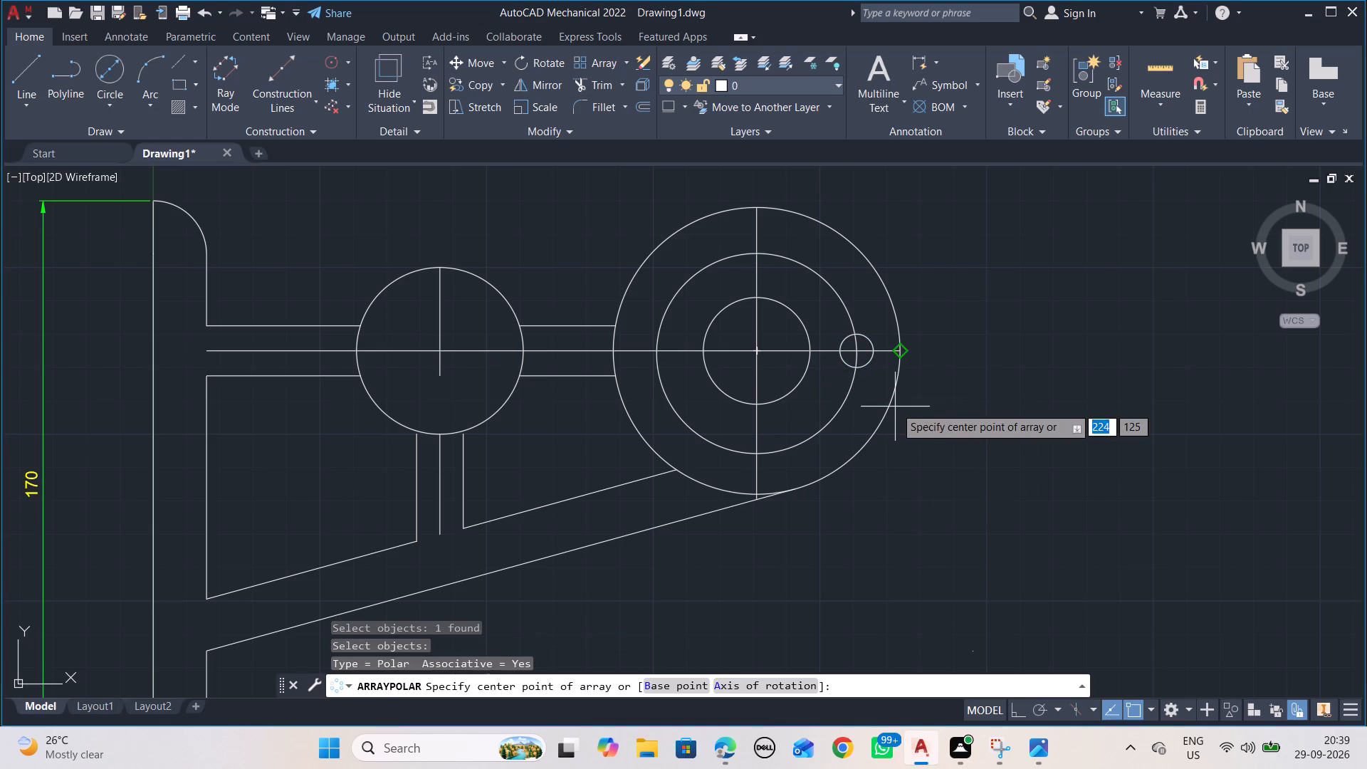
{"action": "left_click", "coordinate": [754, 350]}
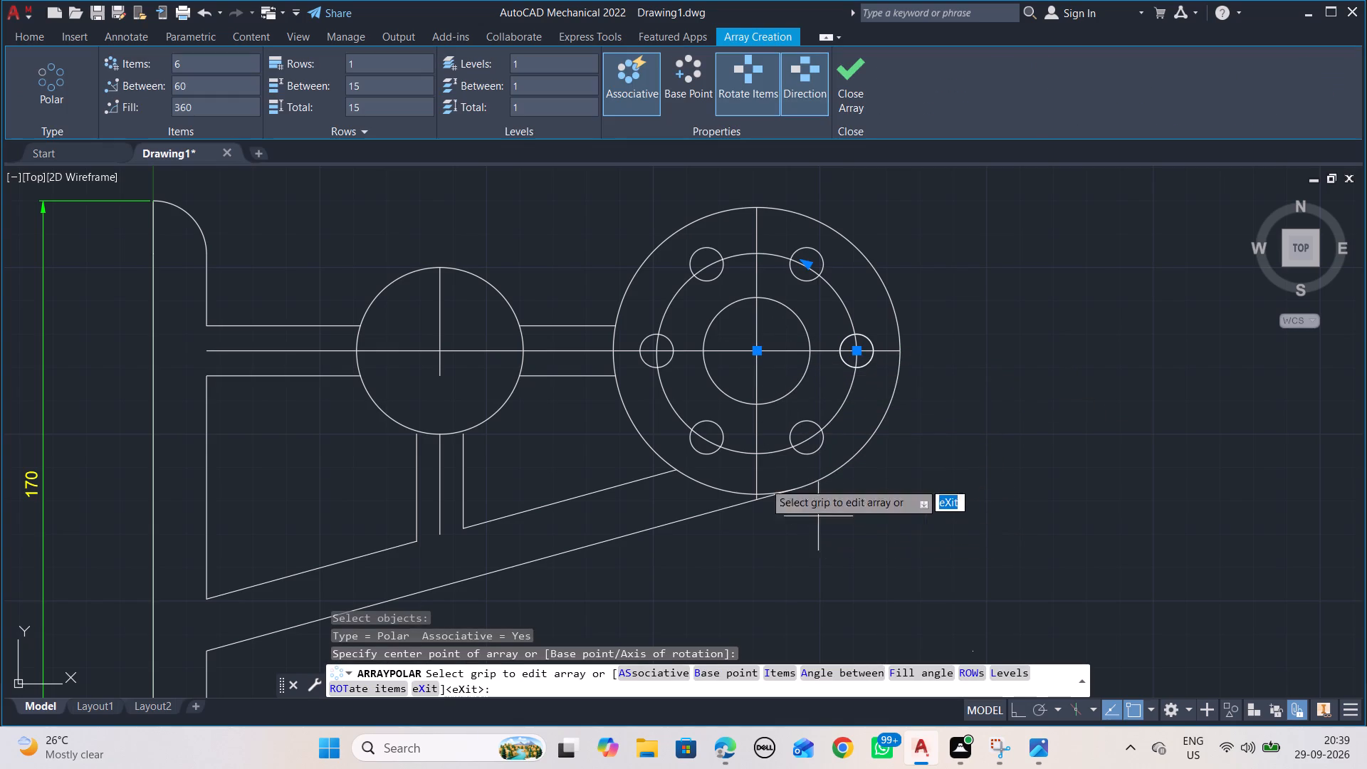
{"action": "double_click", "coordinate": [206, 67]}
{"action": "key", "text": "8"}
{"action": "key", "text": "Return"}
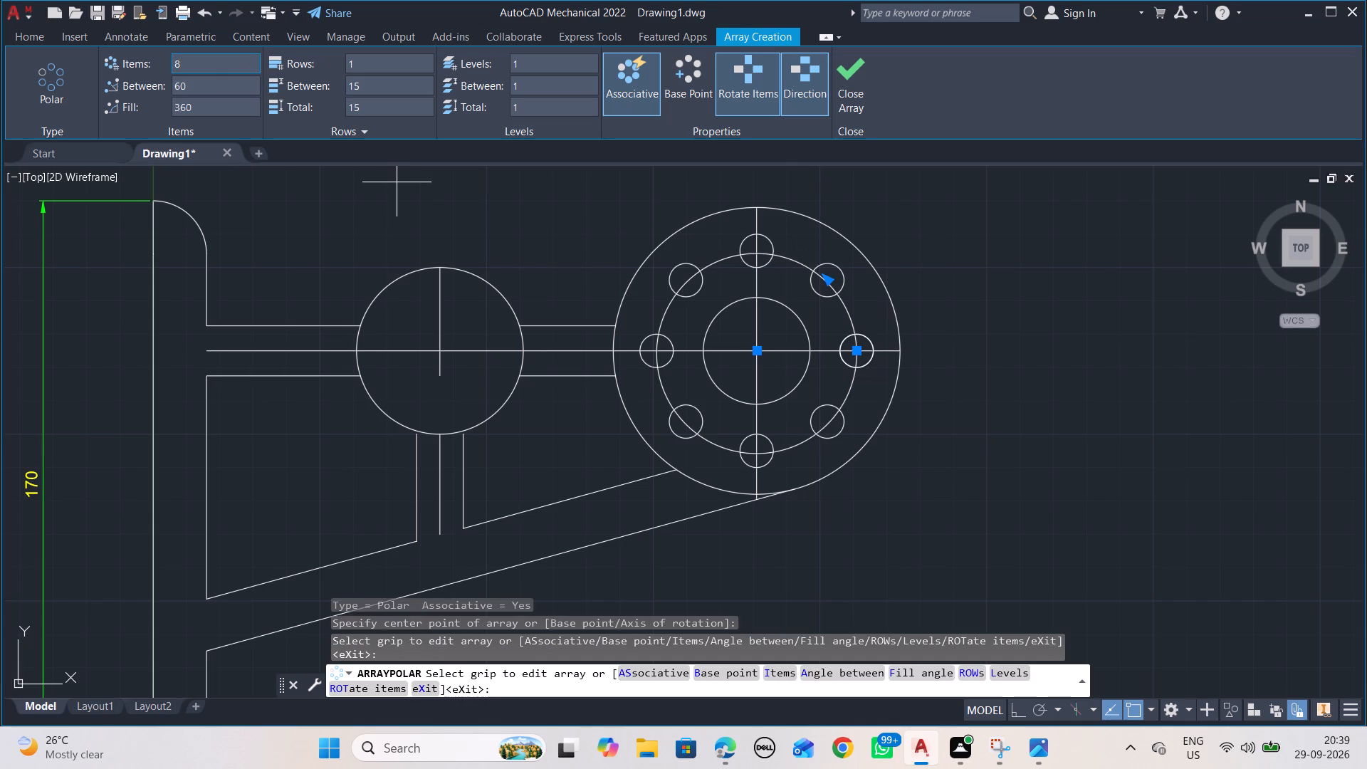
{"action": "left_click", "coordinate": [839, 82]}
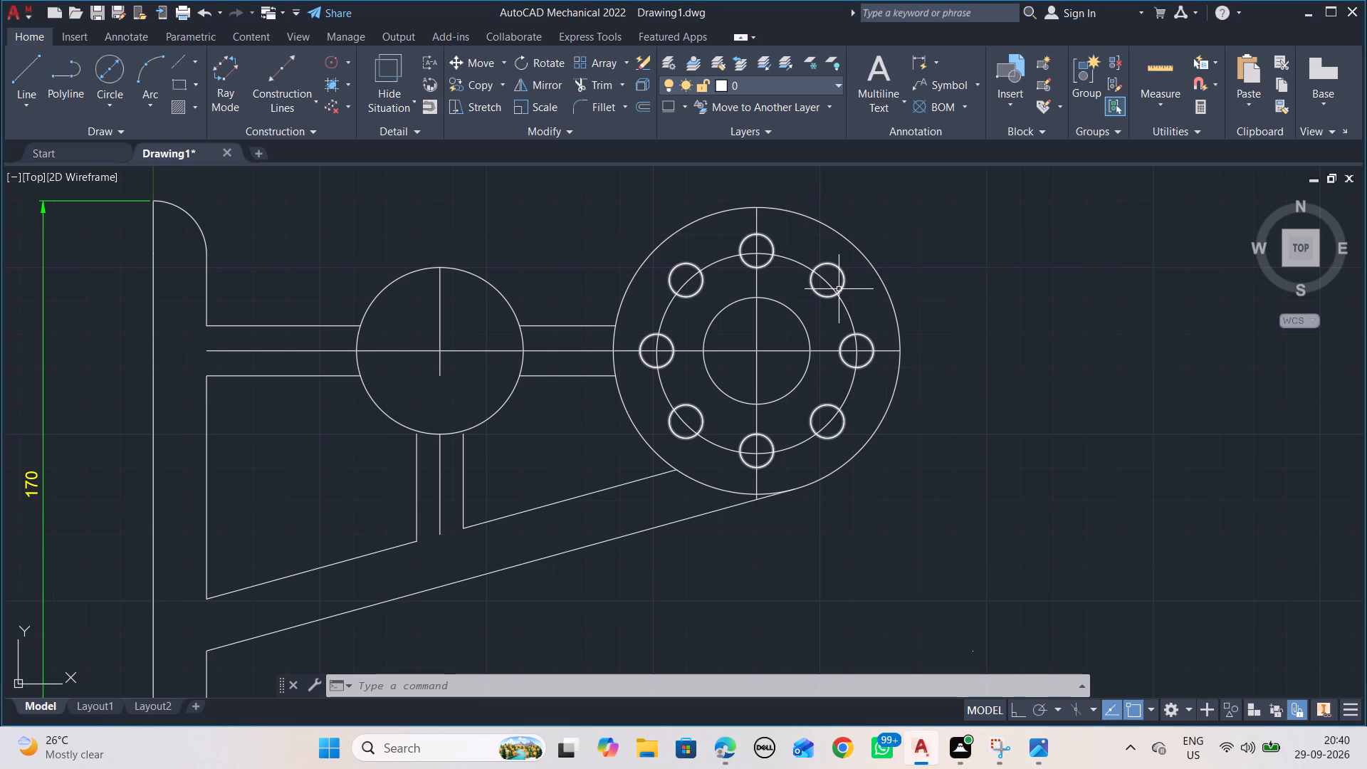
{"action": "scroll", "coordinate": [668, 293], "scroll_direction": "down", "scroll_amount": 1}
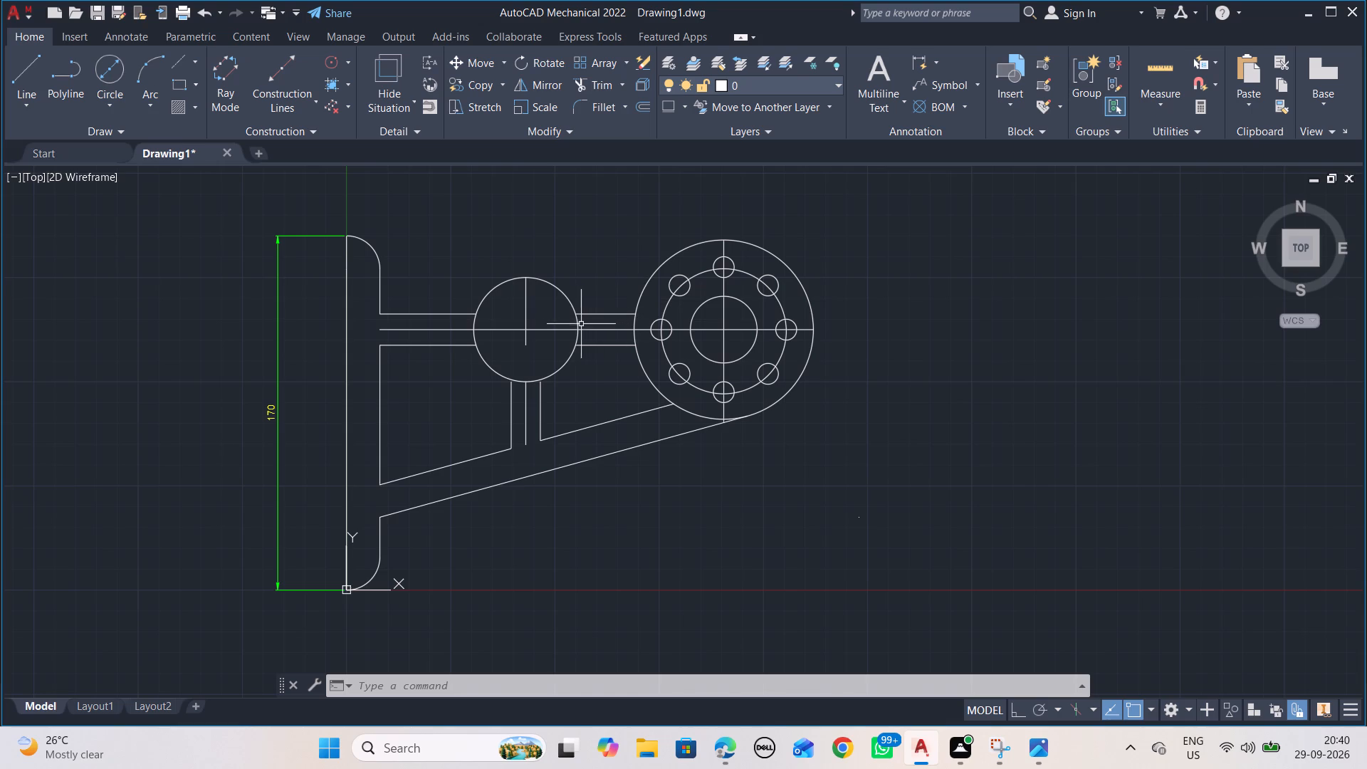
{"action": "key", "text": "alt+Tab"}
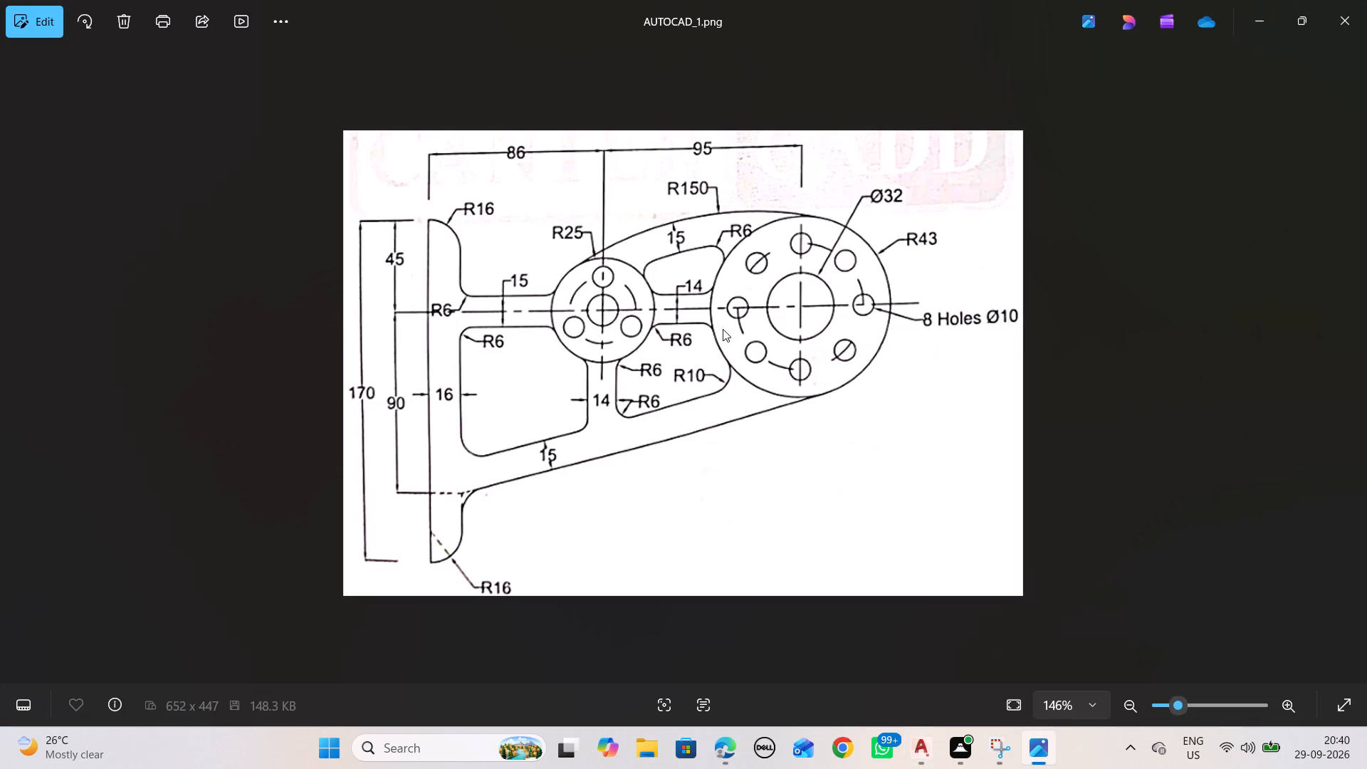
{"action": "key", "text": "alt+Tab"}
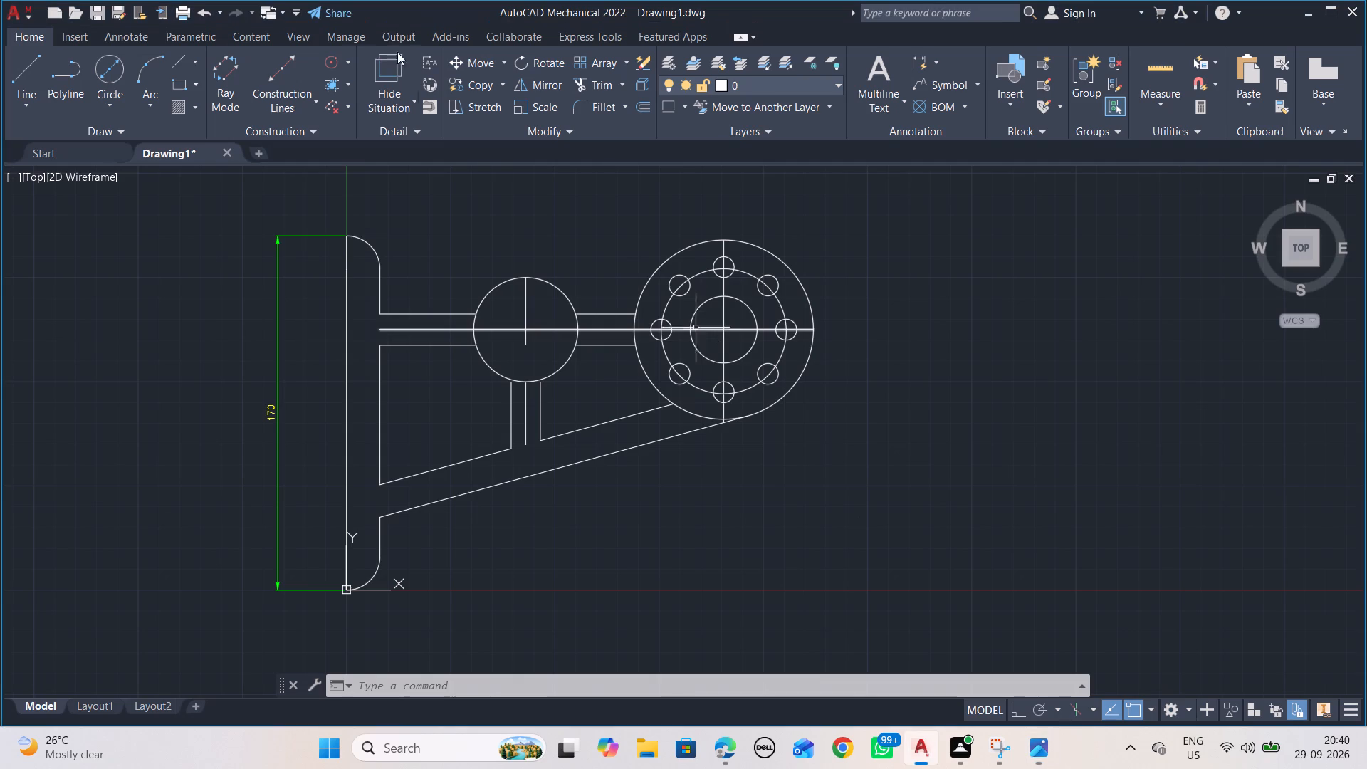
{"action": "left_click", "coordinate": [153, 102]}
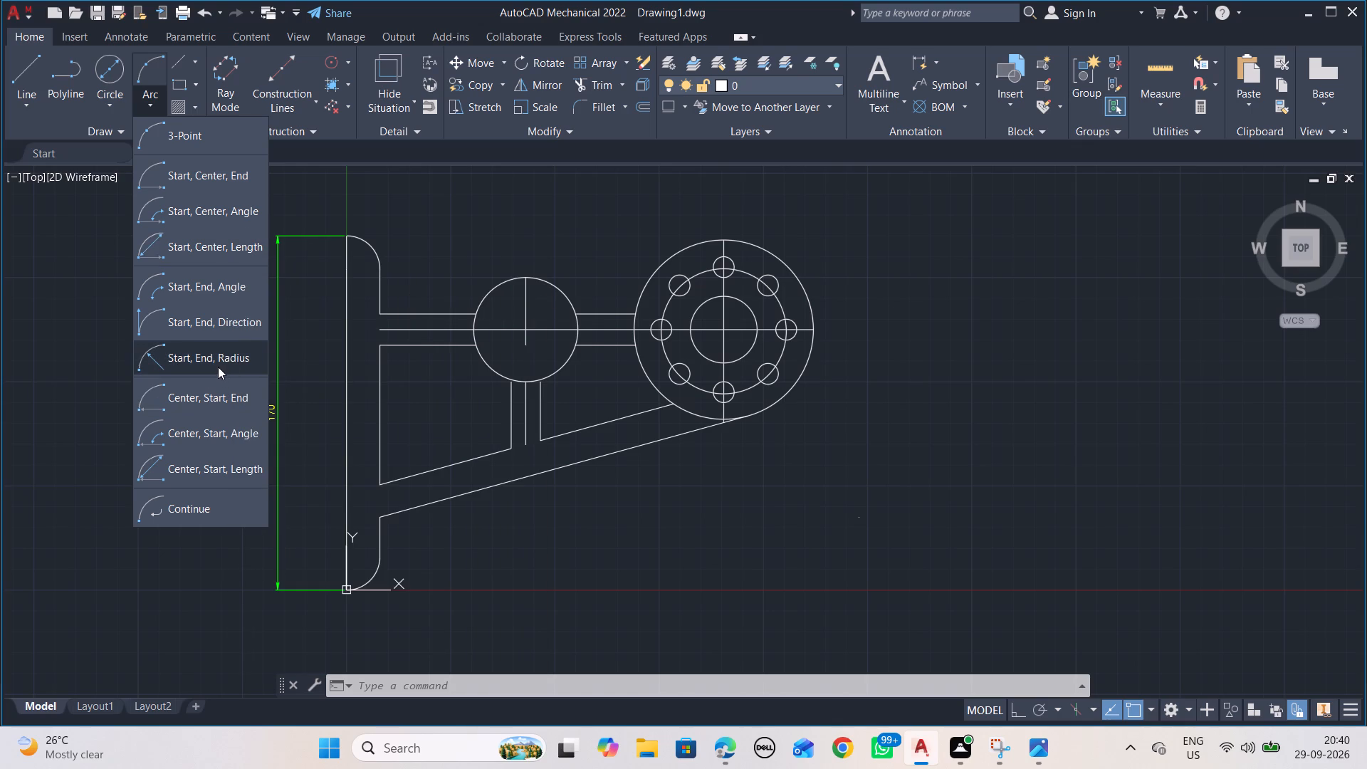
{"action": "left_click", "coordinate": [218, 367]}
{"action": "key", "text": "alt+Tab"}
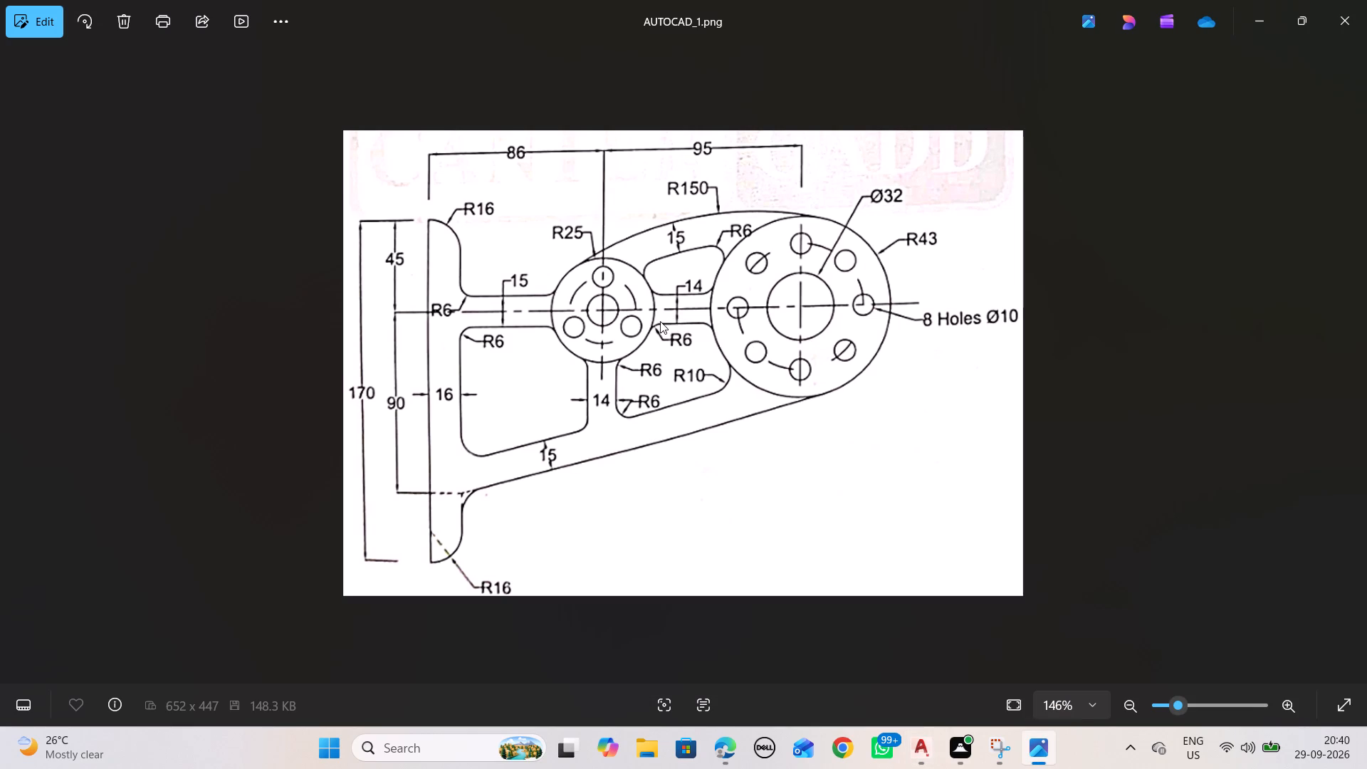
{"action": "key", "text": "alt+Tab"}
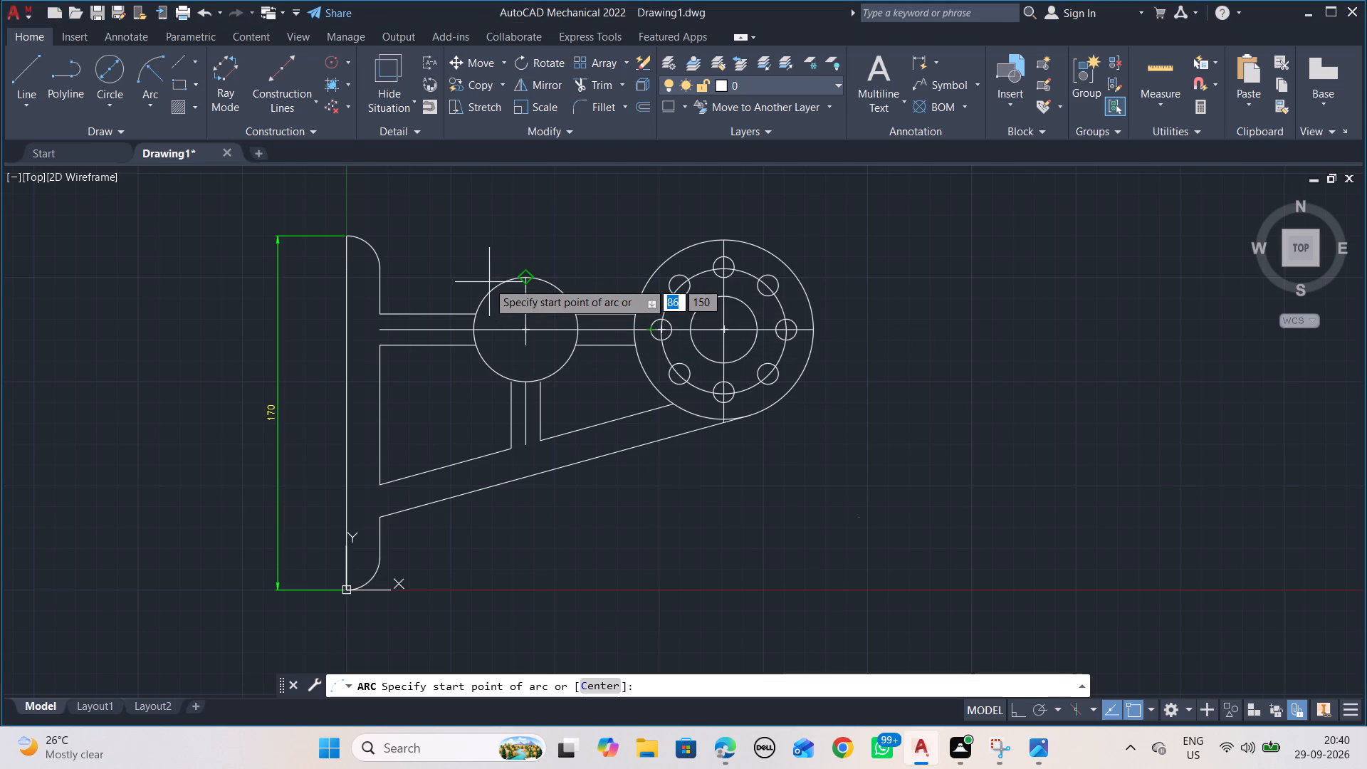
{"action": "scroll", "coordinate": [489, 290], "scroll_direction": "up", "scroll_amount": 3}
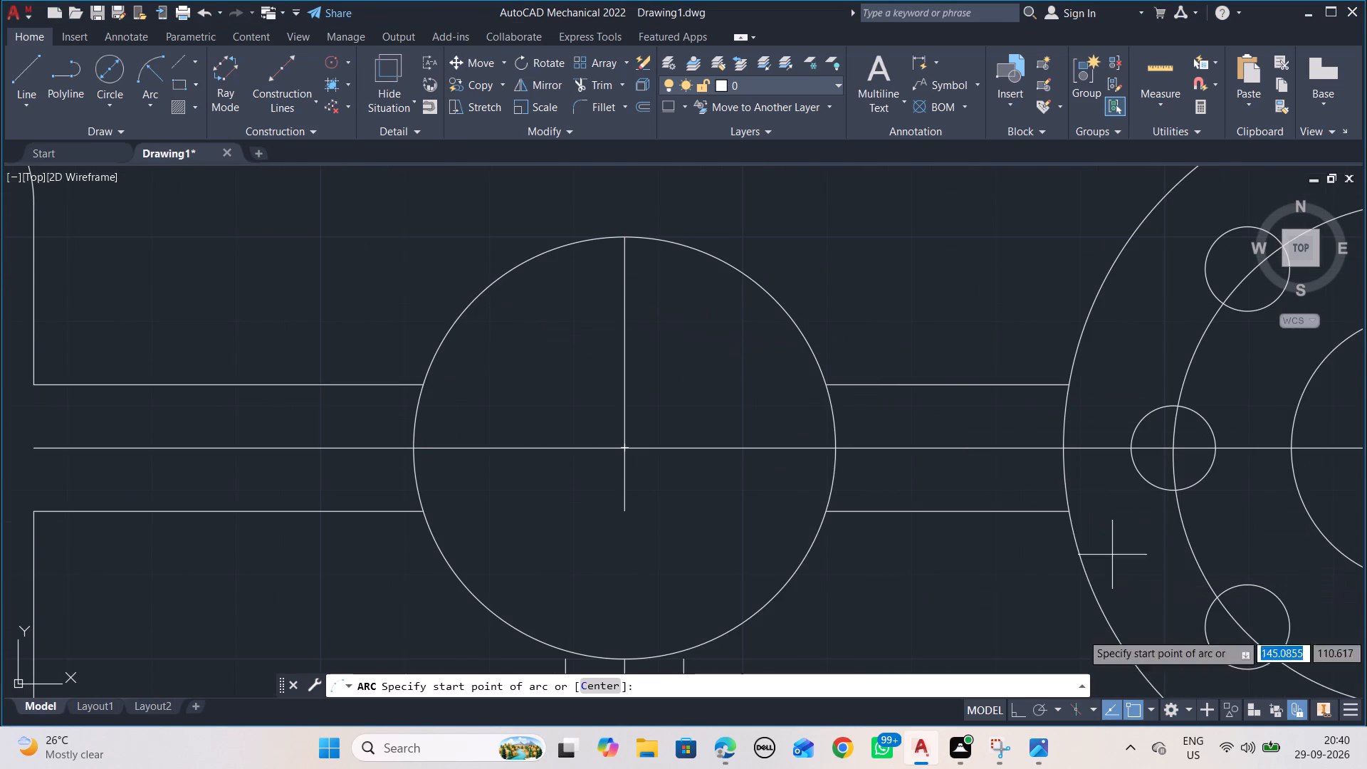
Turn off object snap tracking.
{"action": "left_click", "coordinate": [1117, 720]}
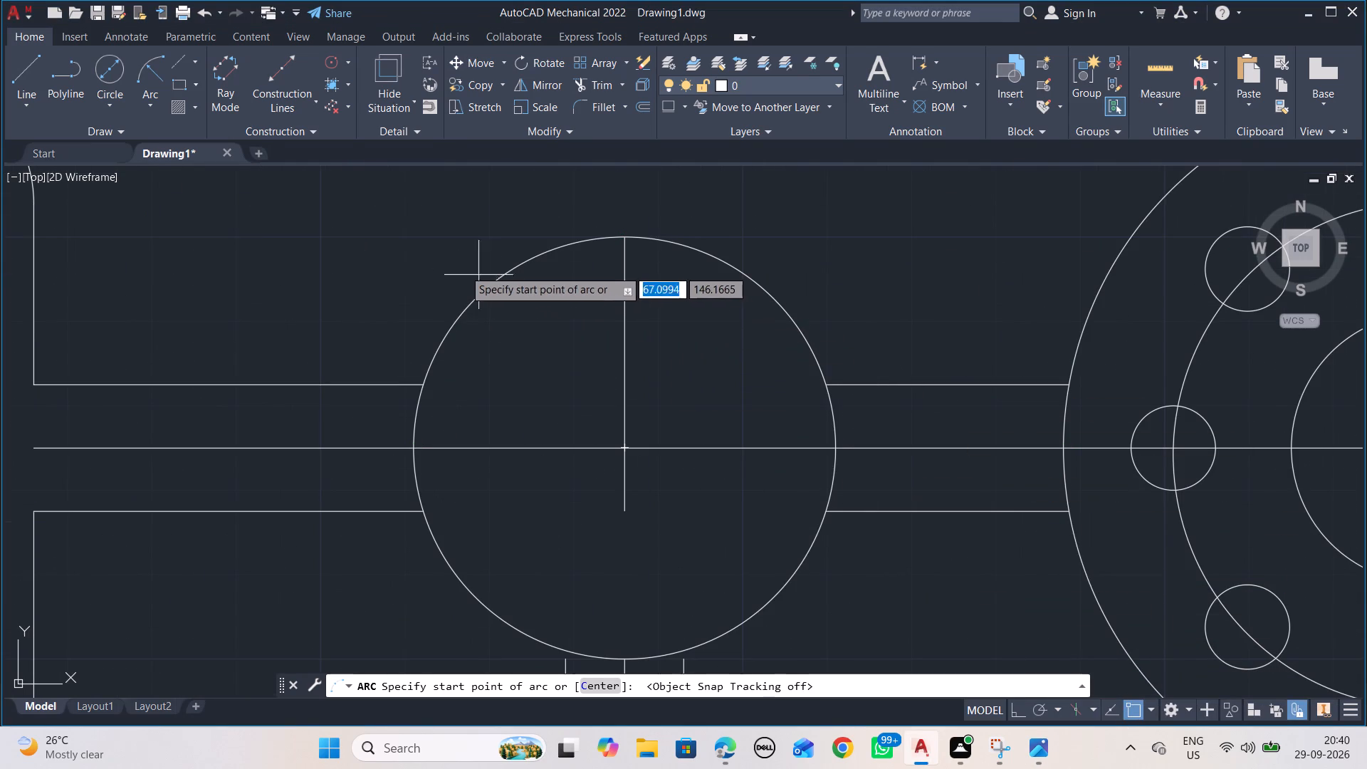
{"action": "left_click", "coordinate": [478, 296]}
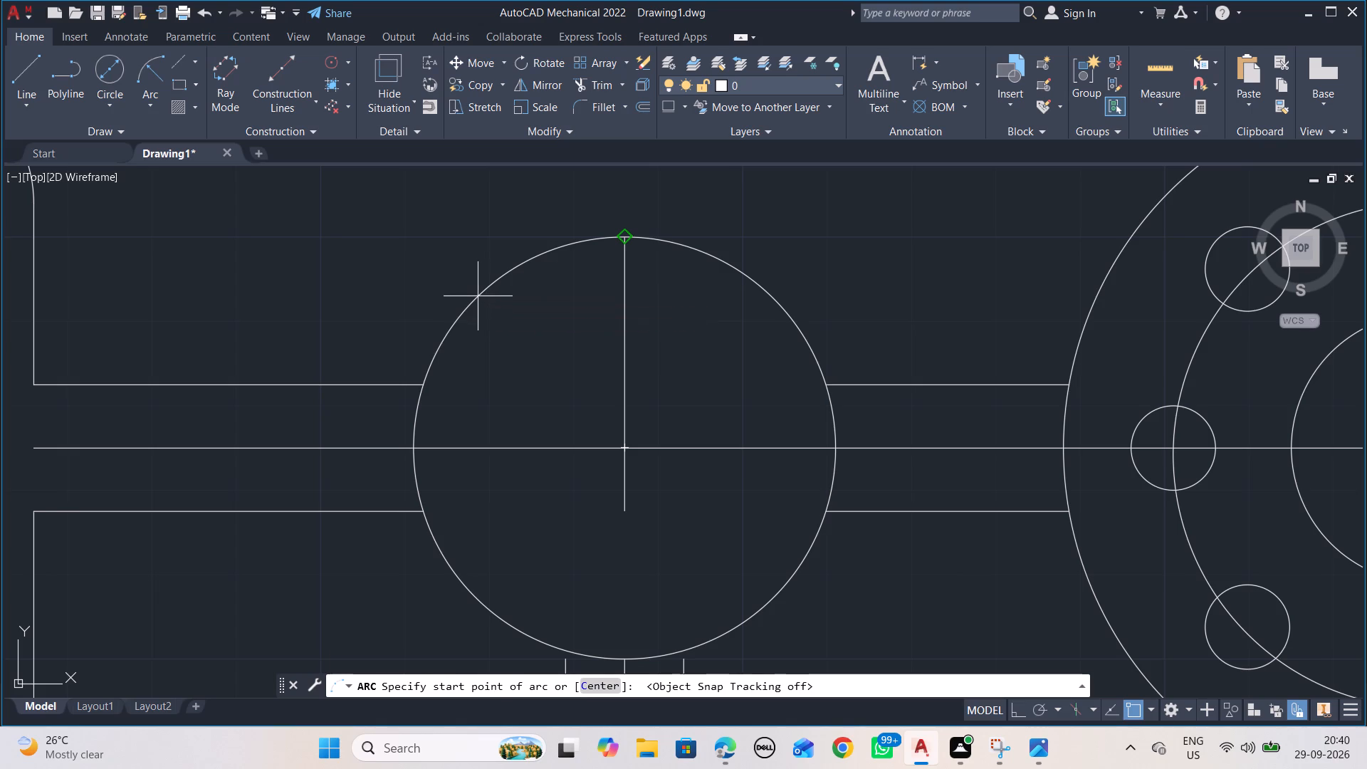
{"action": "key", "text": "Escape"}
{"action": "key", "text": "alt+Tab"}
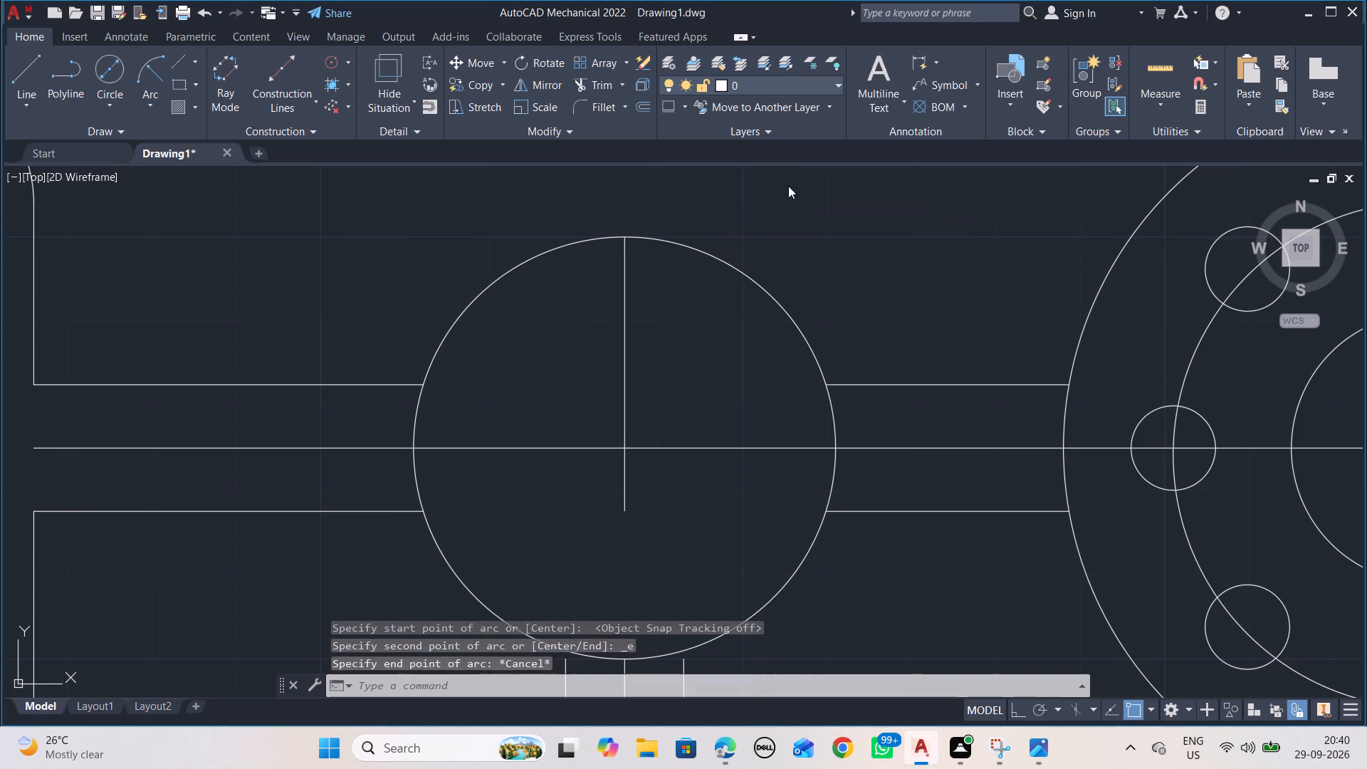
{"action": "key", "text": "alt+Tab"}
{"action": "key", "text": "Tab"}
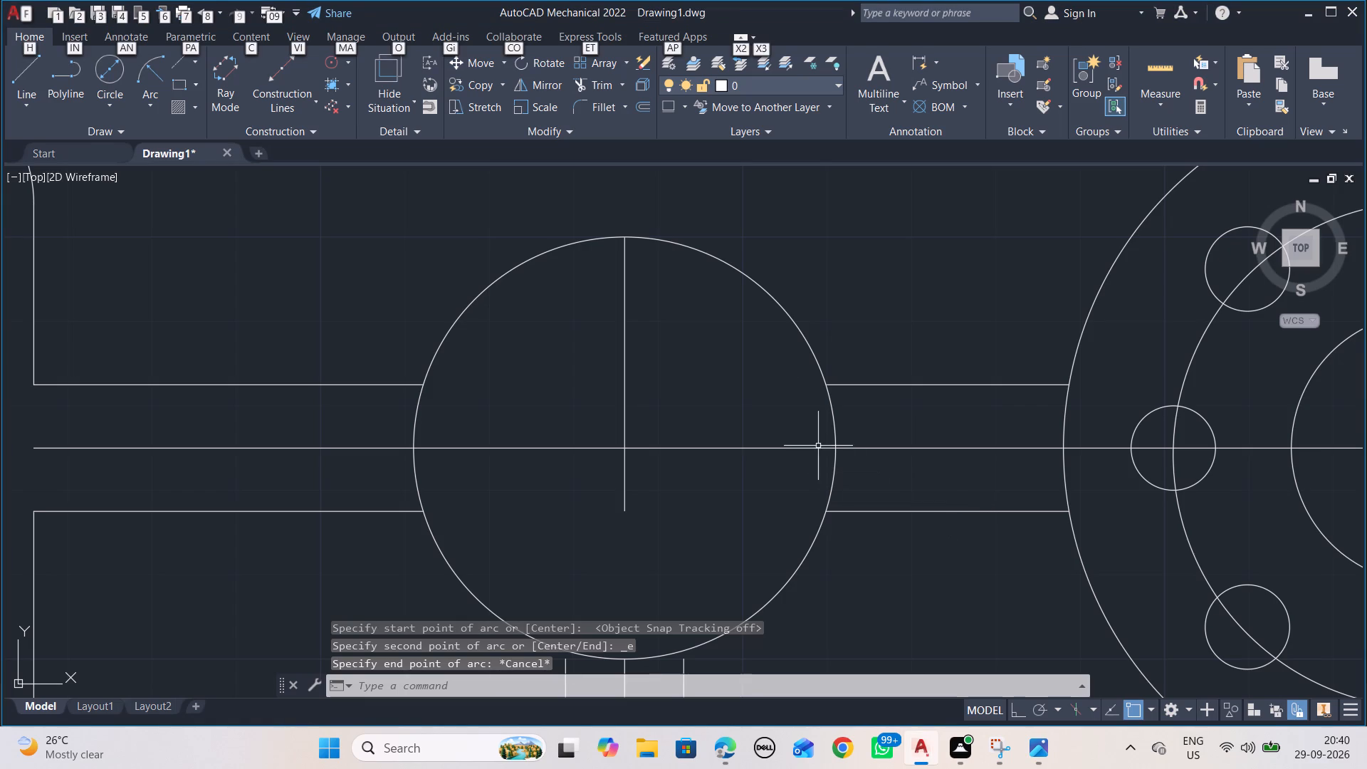
Turn object snap tracking back on after checking the upper arc in the AUTOCAD_1.png reference.
{"action": "key", "text": "Tab"}
{"action": "key", "text": "alt+Tab"}
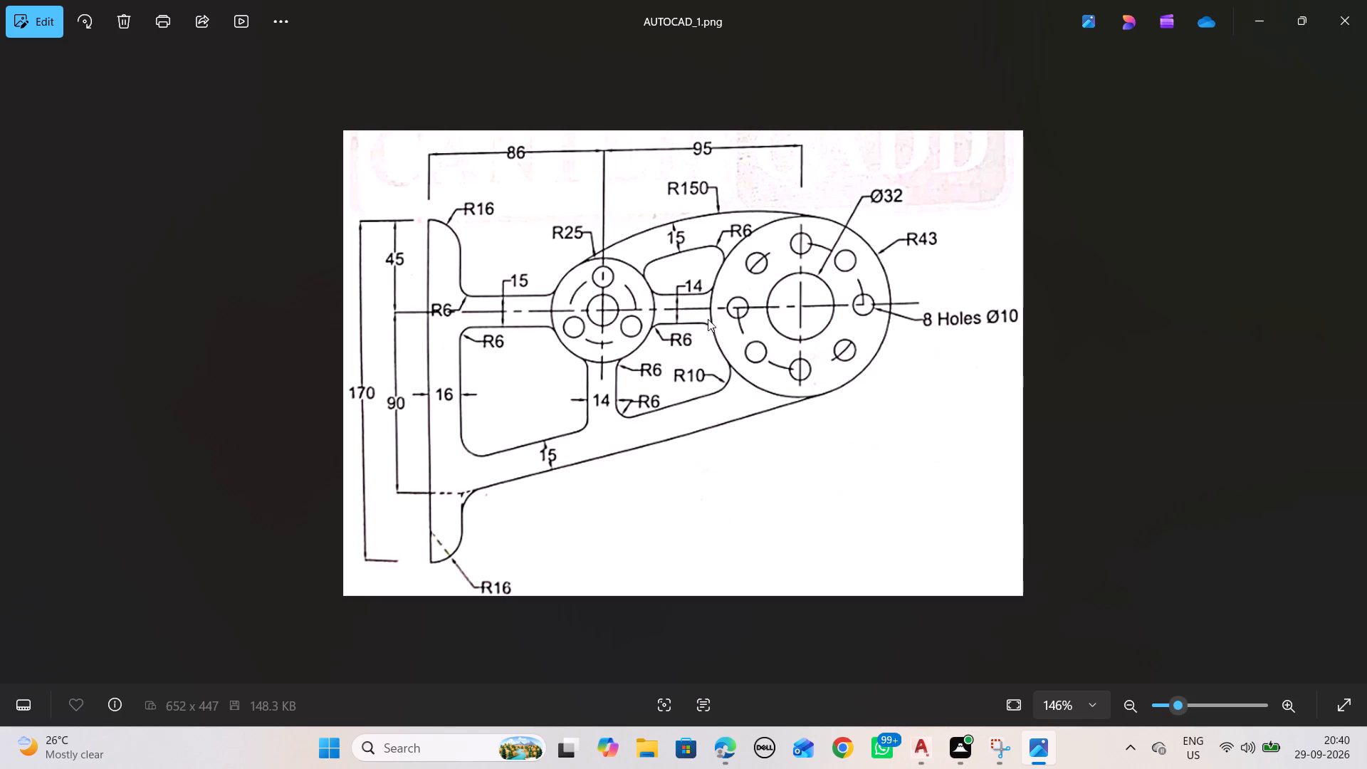
{"action": "key", "text": "alt+Tab"}
{"action": "scroll", "coordinate": [908, 287], "scroll_direction": "down", "scroll_amount": 3}
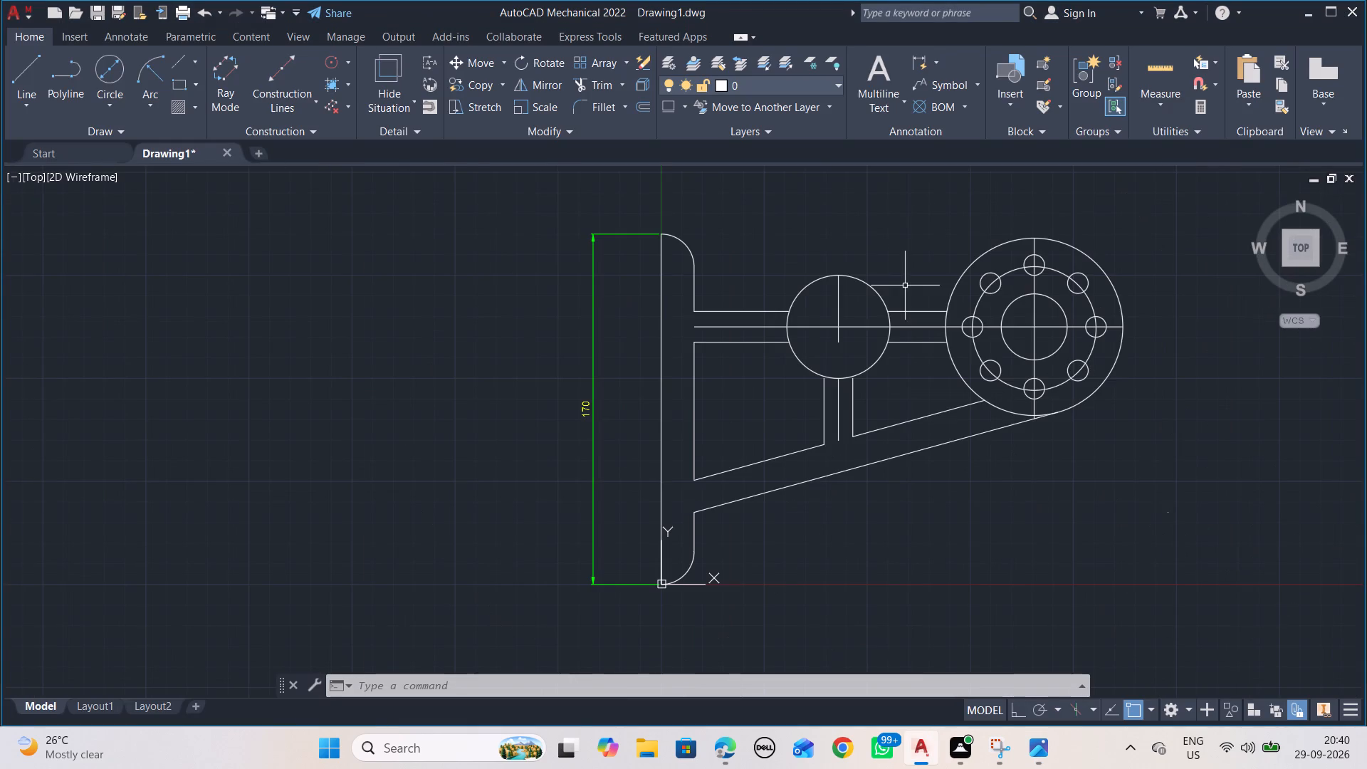
{"action": "scroll", "coordinate": [1044, 245], "scroll_direction": "up", "scroll_amount": 2}
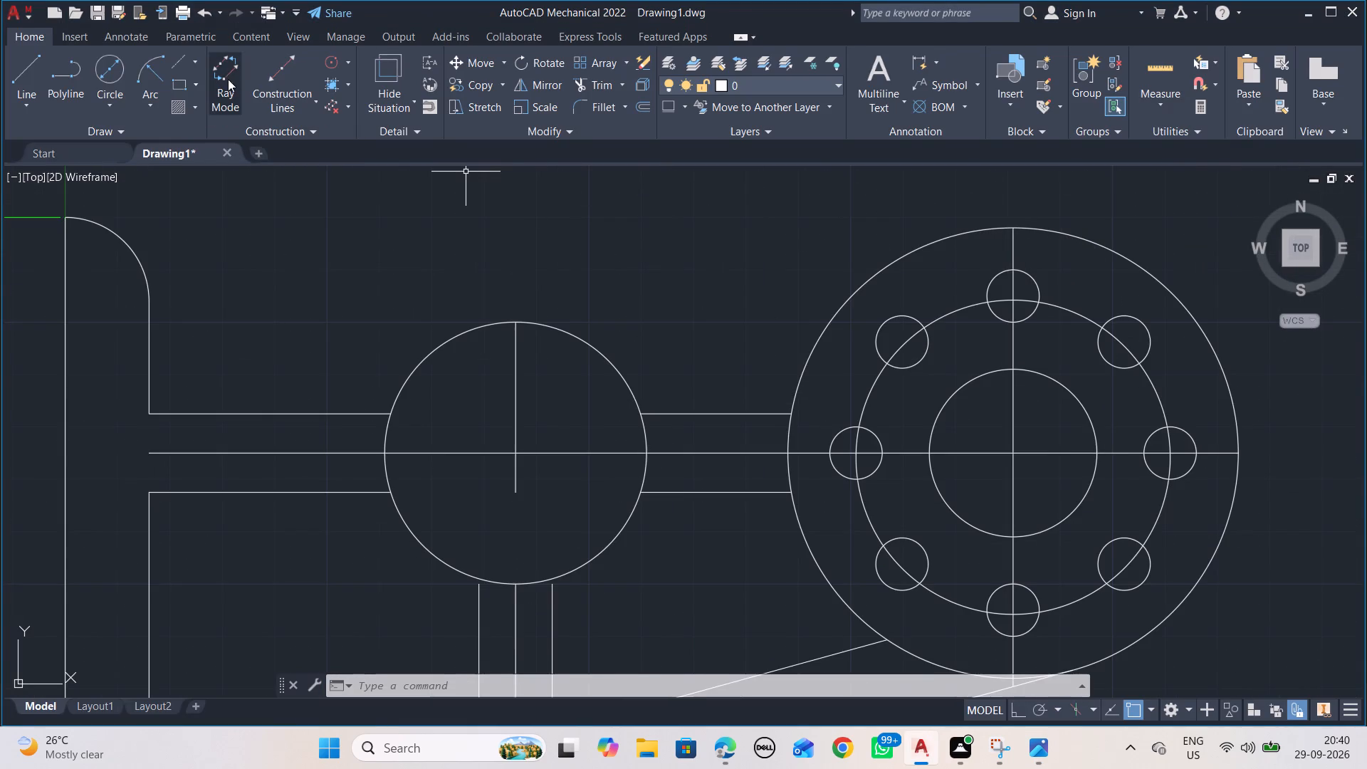
{"action": "left_click", "coordinate": [159, 80]}
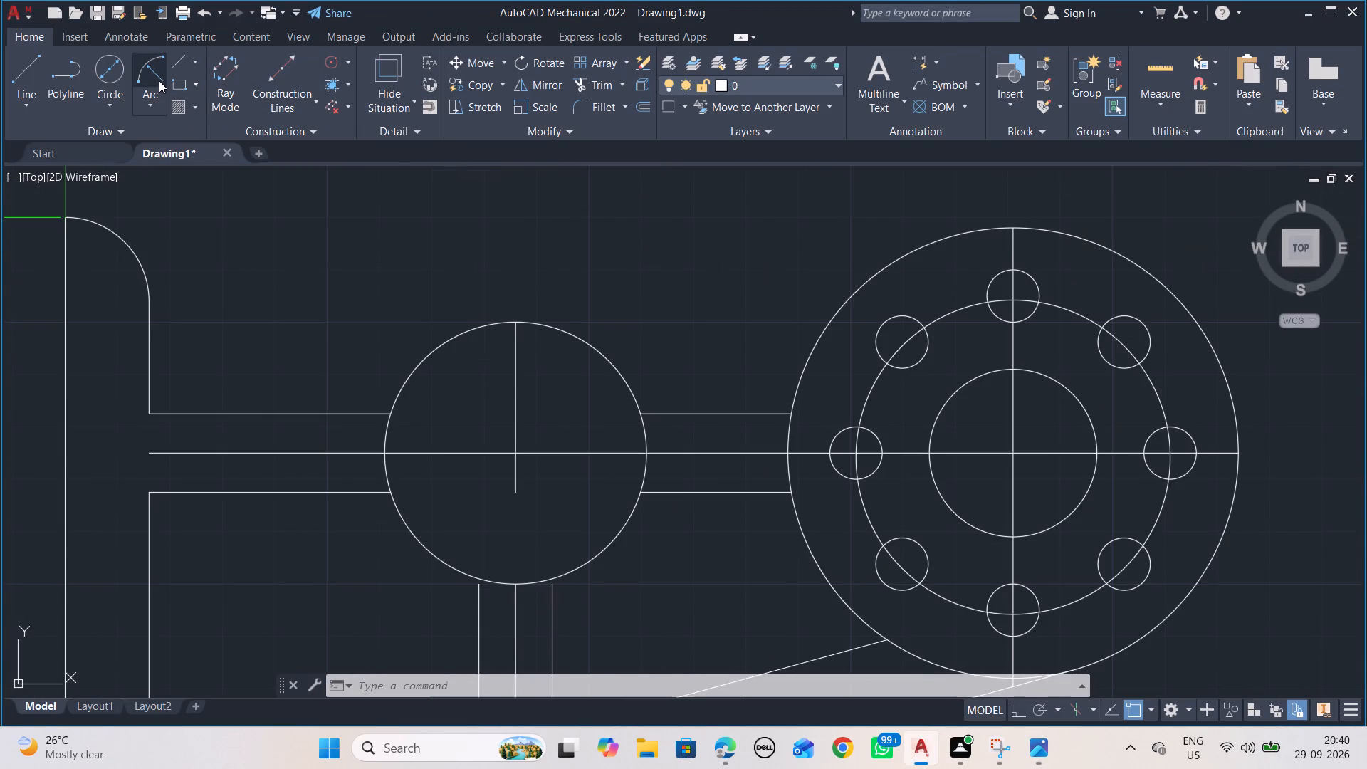
{"action": "left_click", "coordinate": [1108, 716]}
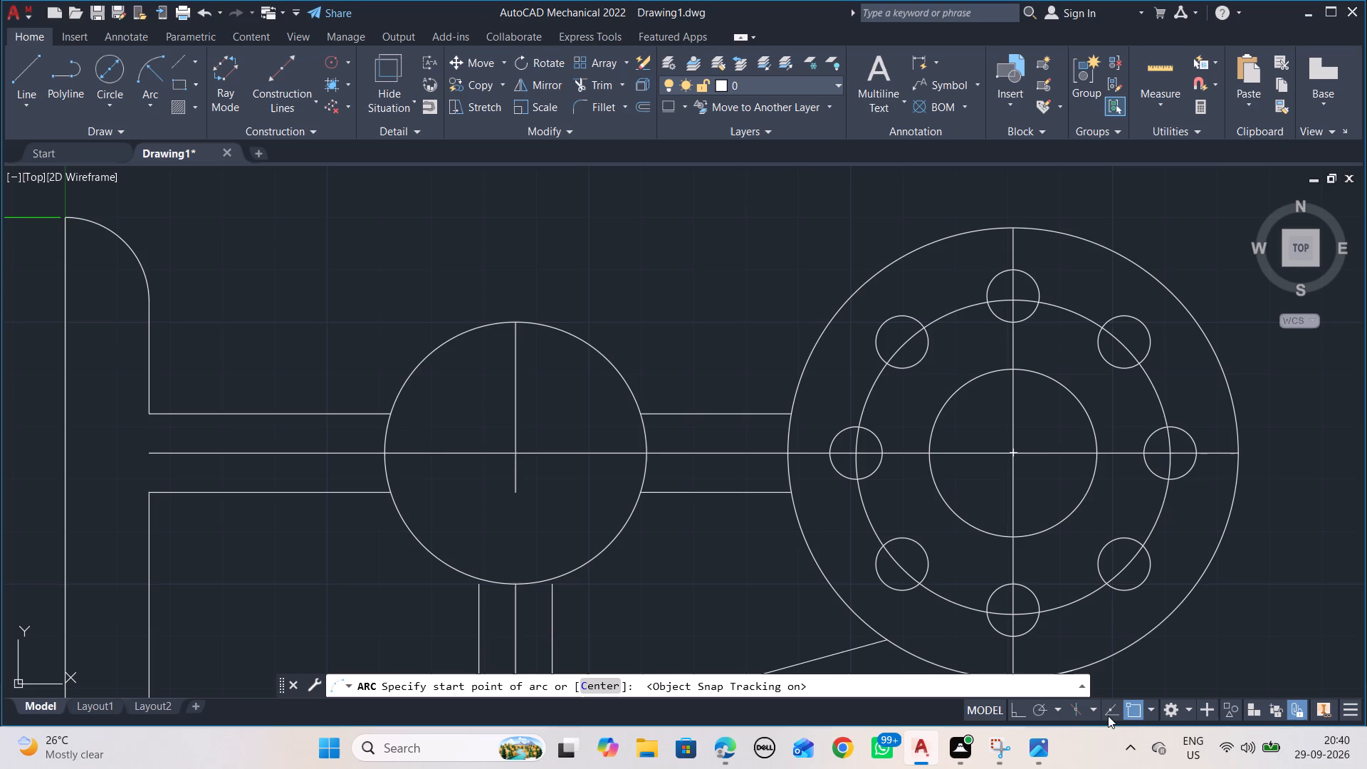
Disable the Apparent Intersection, Intersection, Node and Geometric Center object snaps, and enable Arc Radial Lines, Arc Tangent Lines and Symmetry.
{"action": "left_click", "coordinate": [1153, 703]}
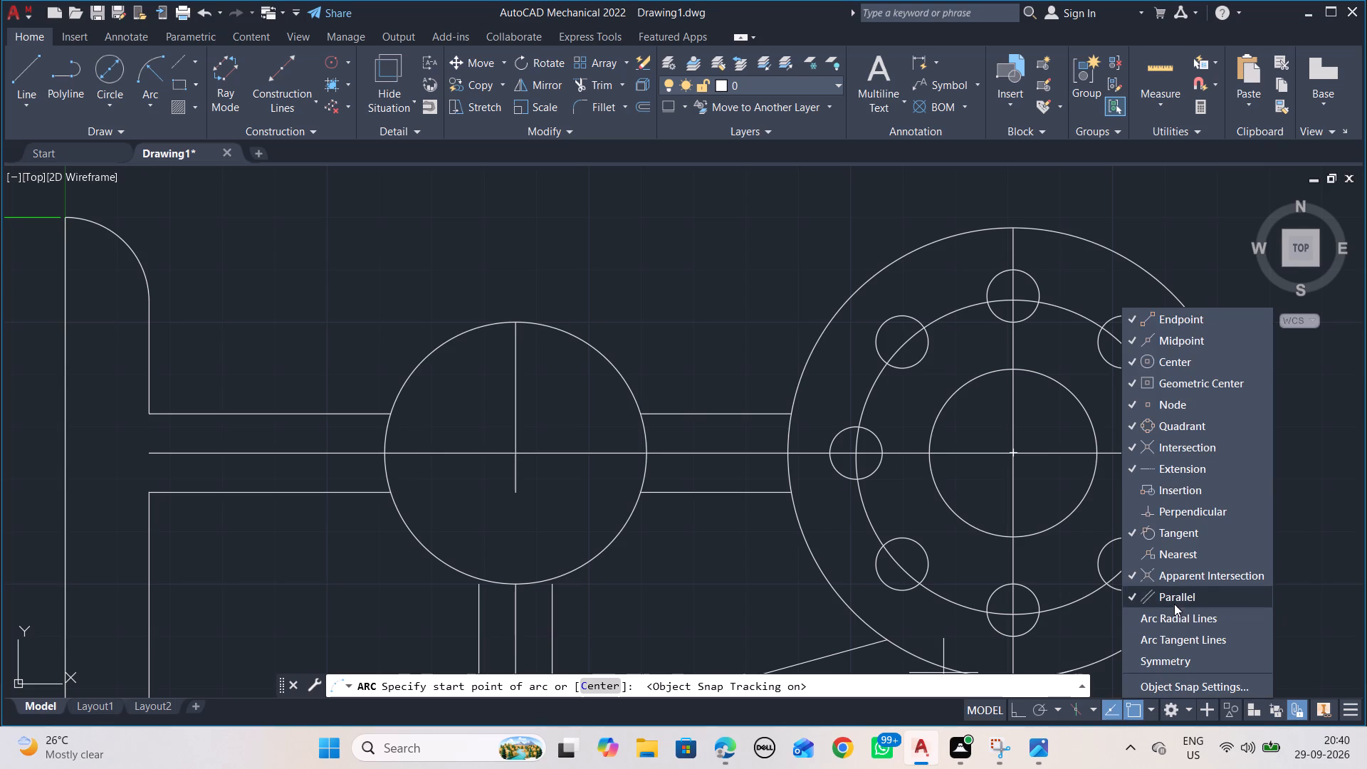
{"action": "left_click", "coordinate": [1223, 567]}
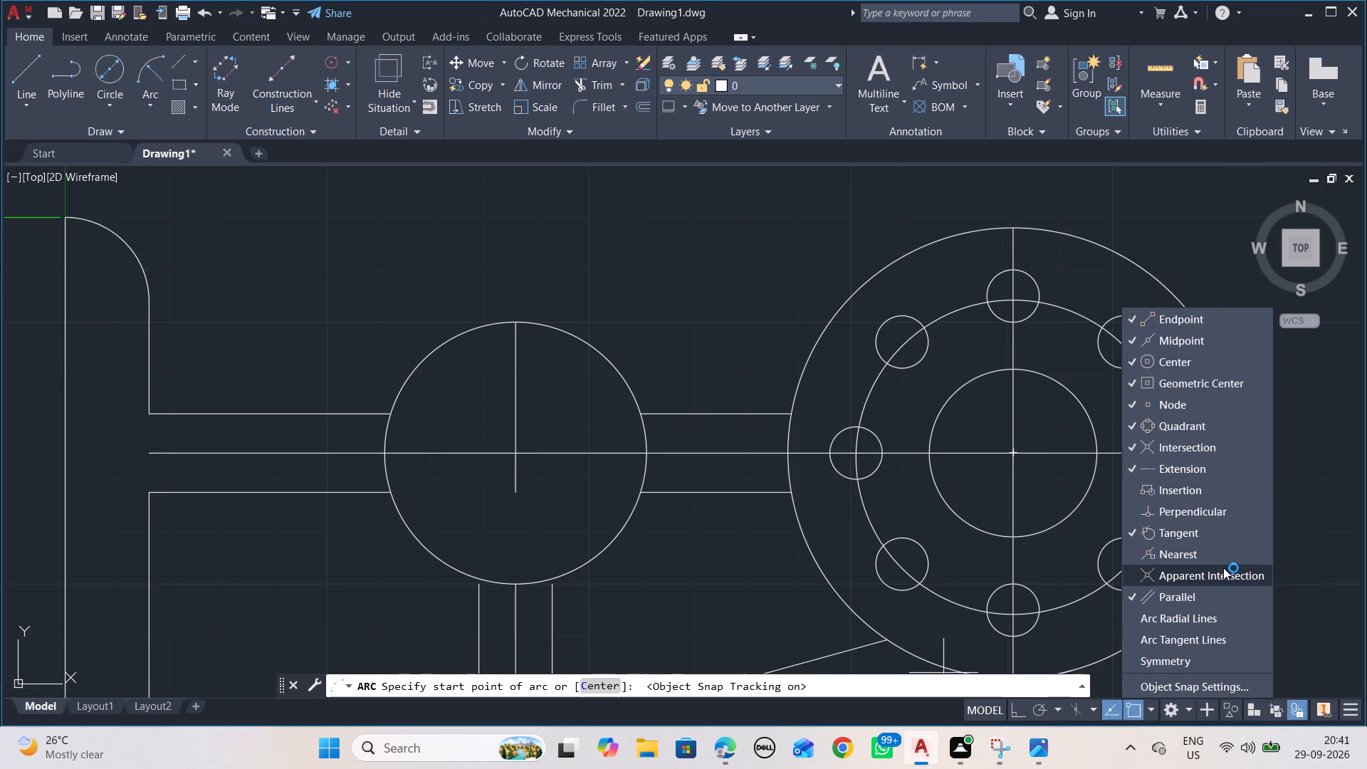
{"action": "left_click", "coordinate": [1221, 459]}
{"action": "double_click", "coordinate": [1221, 459]}
{"action": "left_click", "coordinate": [1225, 463]}
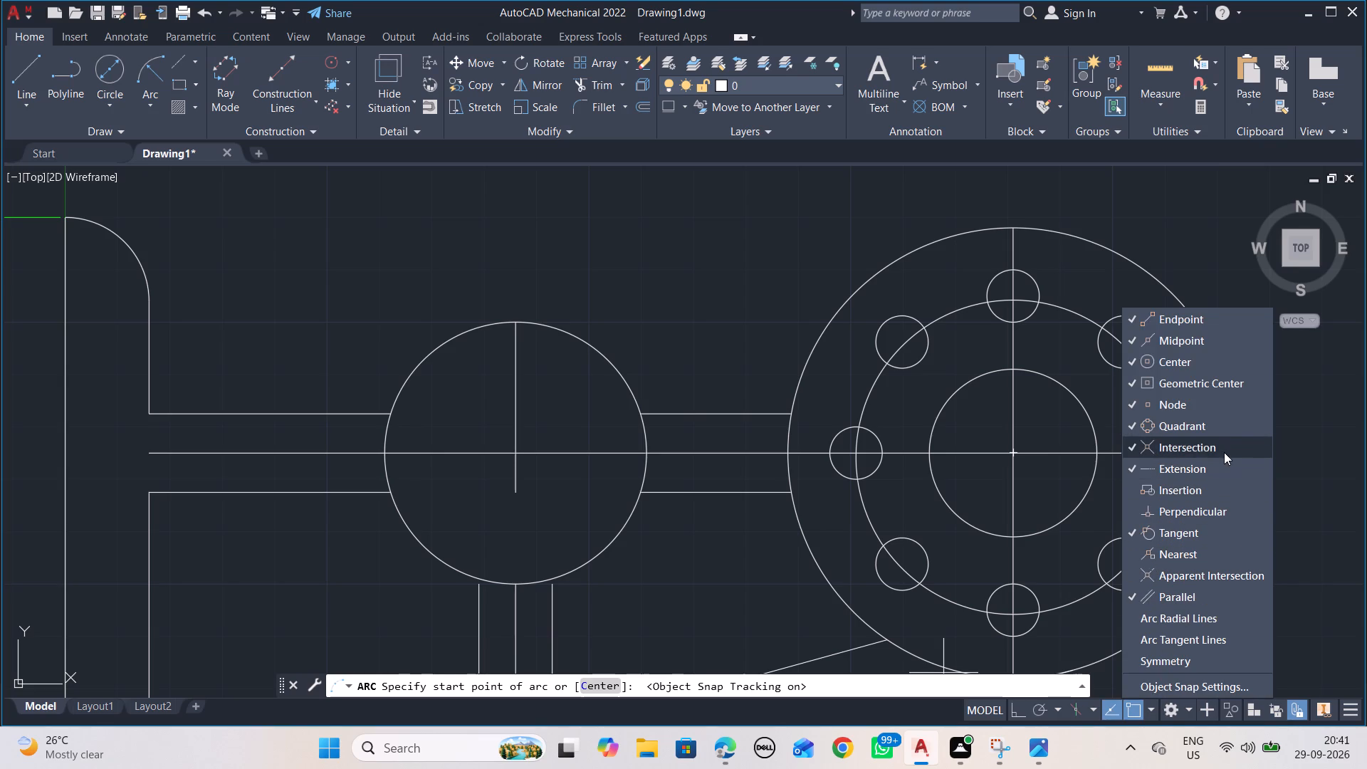
{"action": "left_click", "coordinate": [1224, 452]}
{"action": "left_click", "coordinate": [1213, 409]}
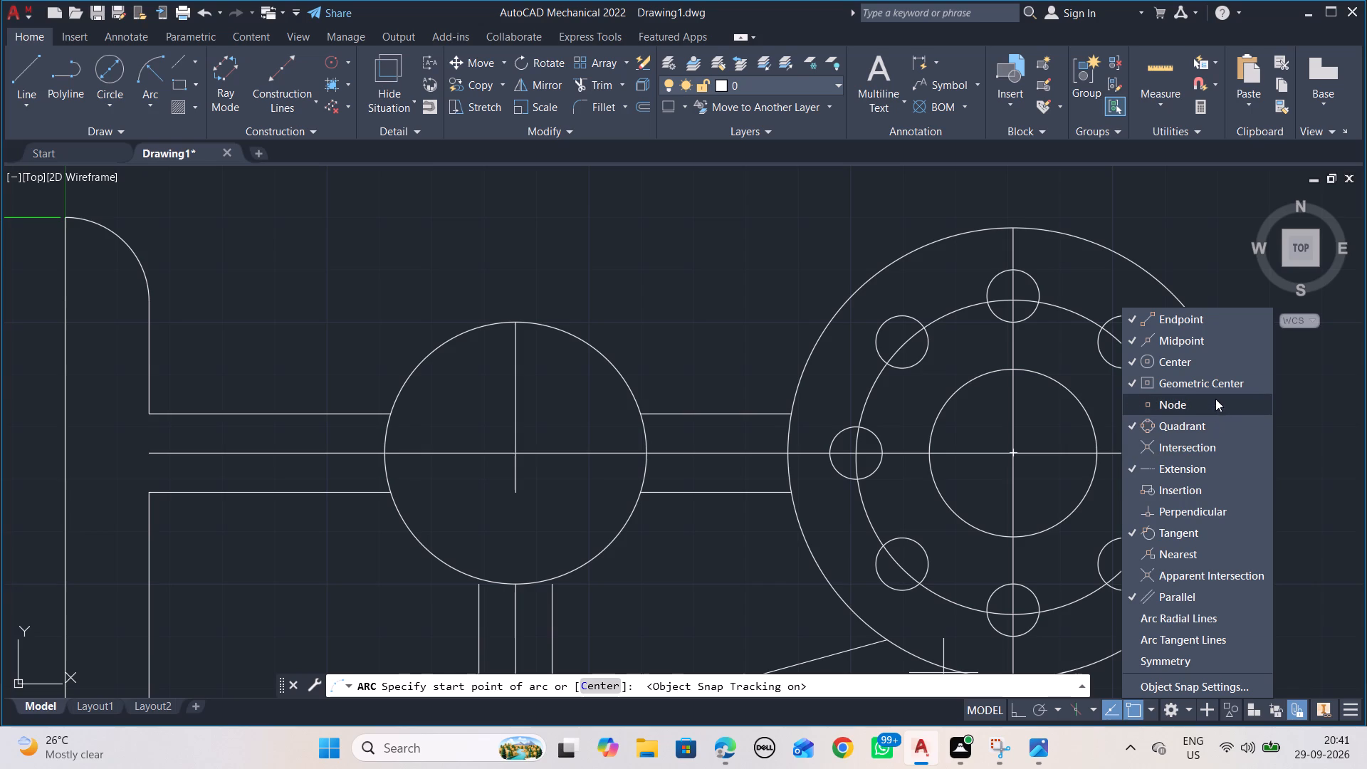
{"action": "left_click", "coordinate": [1220, 387]}
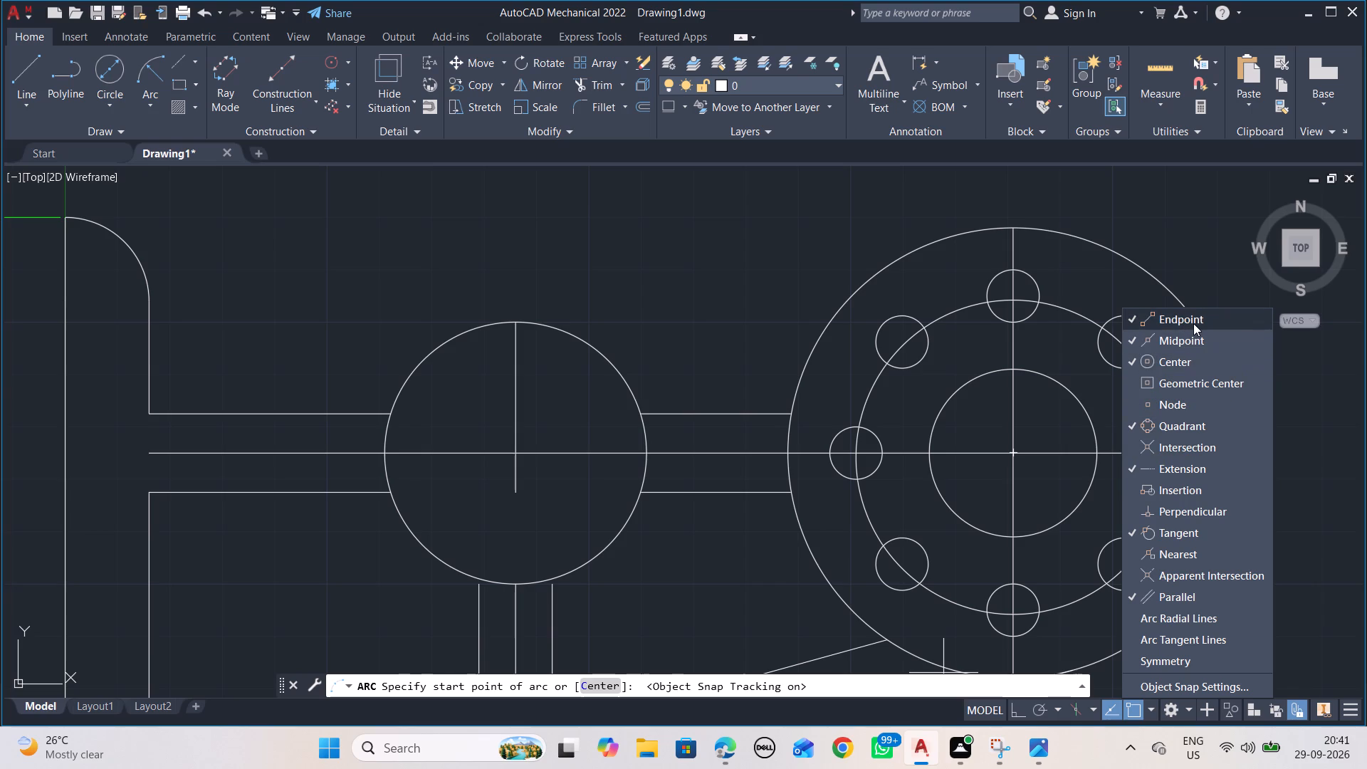
{"action": "left_click", "coordinate": [1225, 622]}
{"action": "left_click", "coordinate": [1226, 637]}
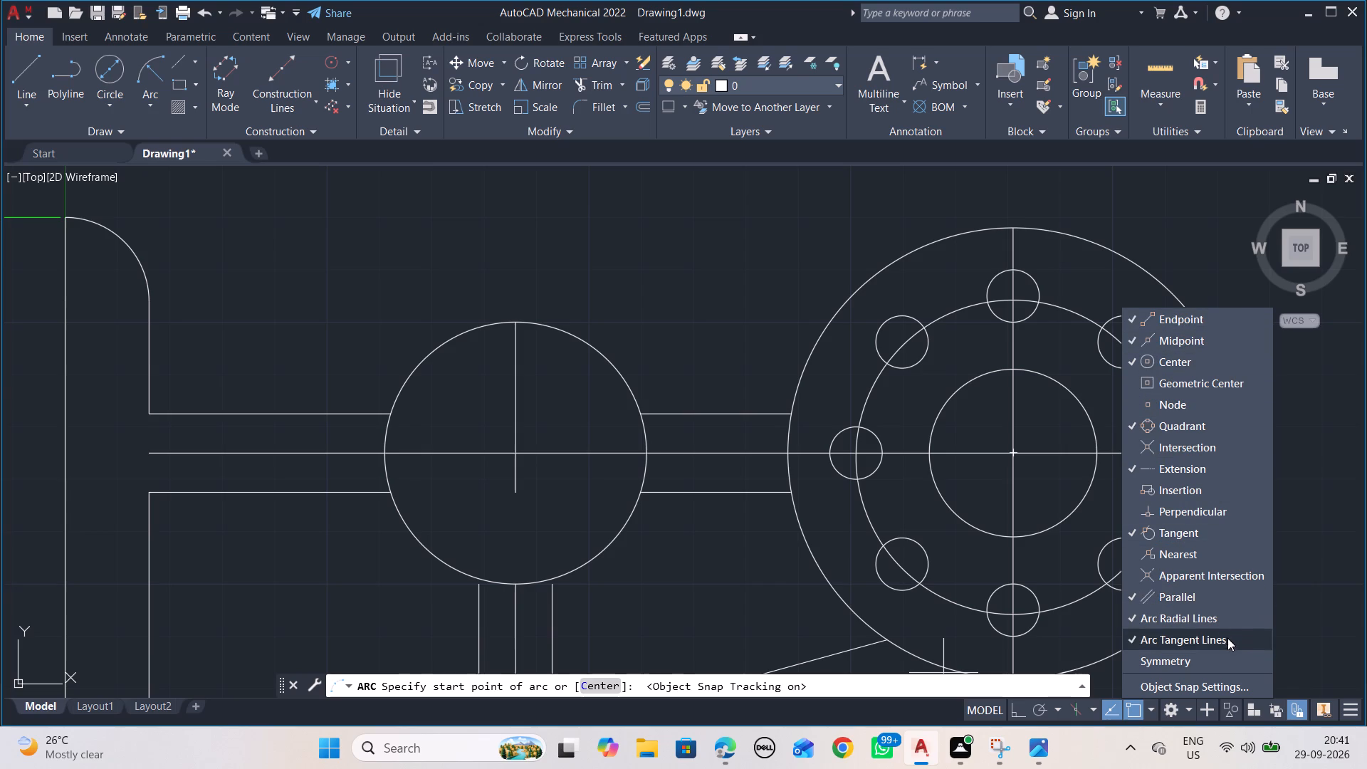
{"action": "left_click", "coordinate": [1225, 656]}
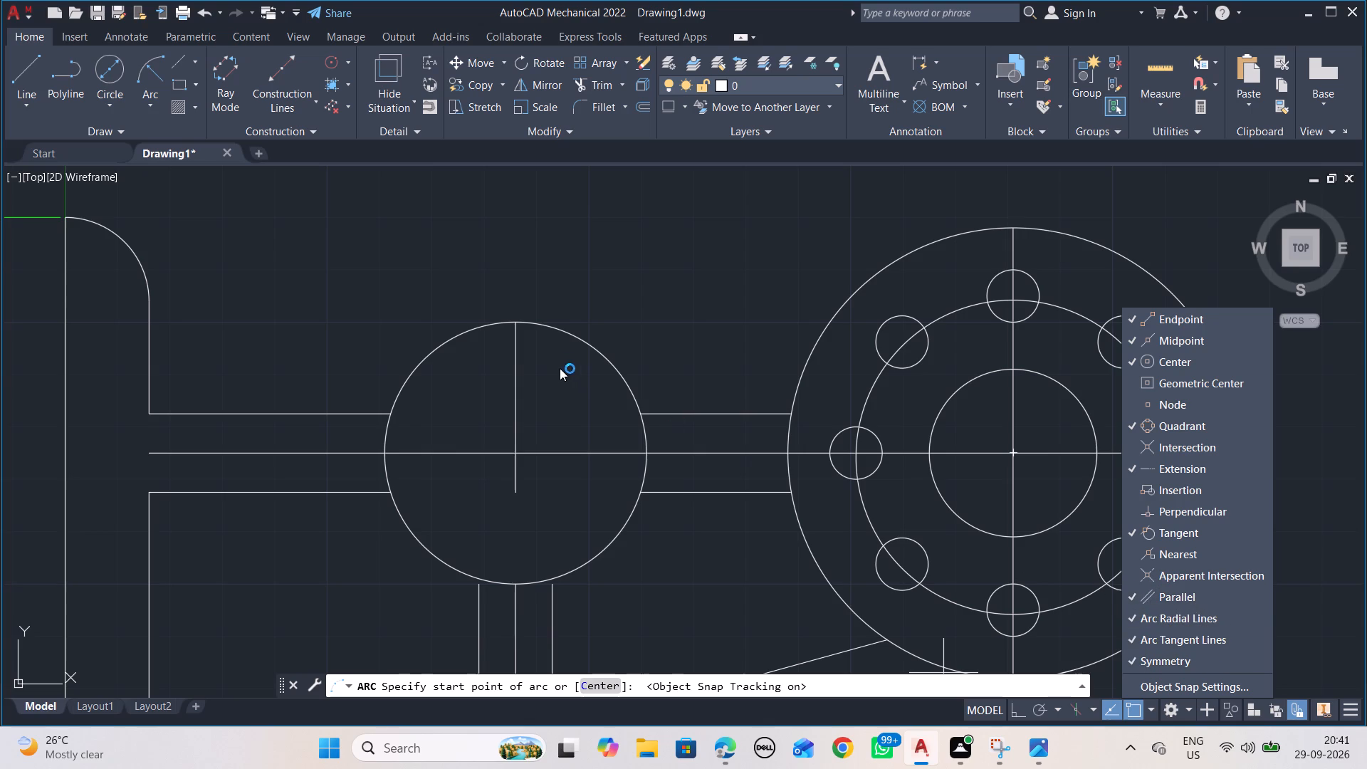
{"action": "key", "text": "Escape"}
{"action": "left_click", "coordinate": [1135, 708]}
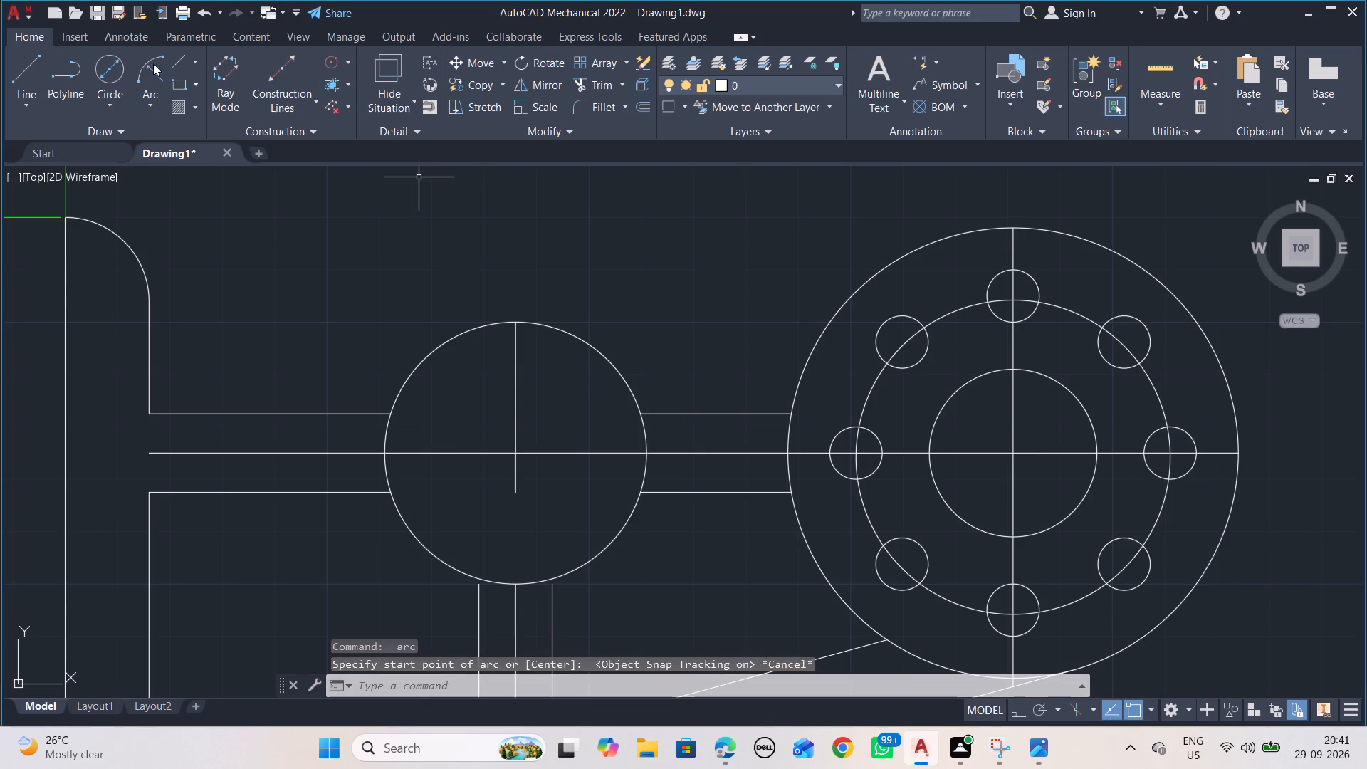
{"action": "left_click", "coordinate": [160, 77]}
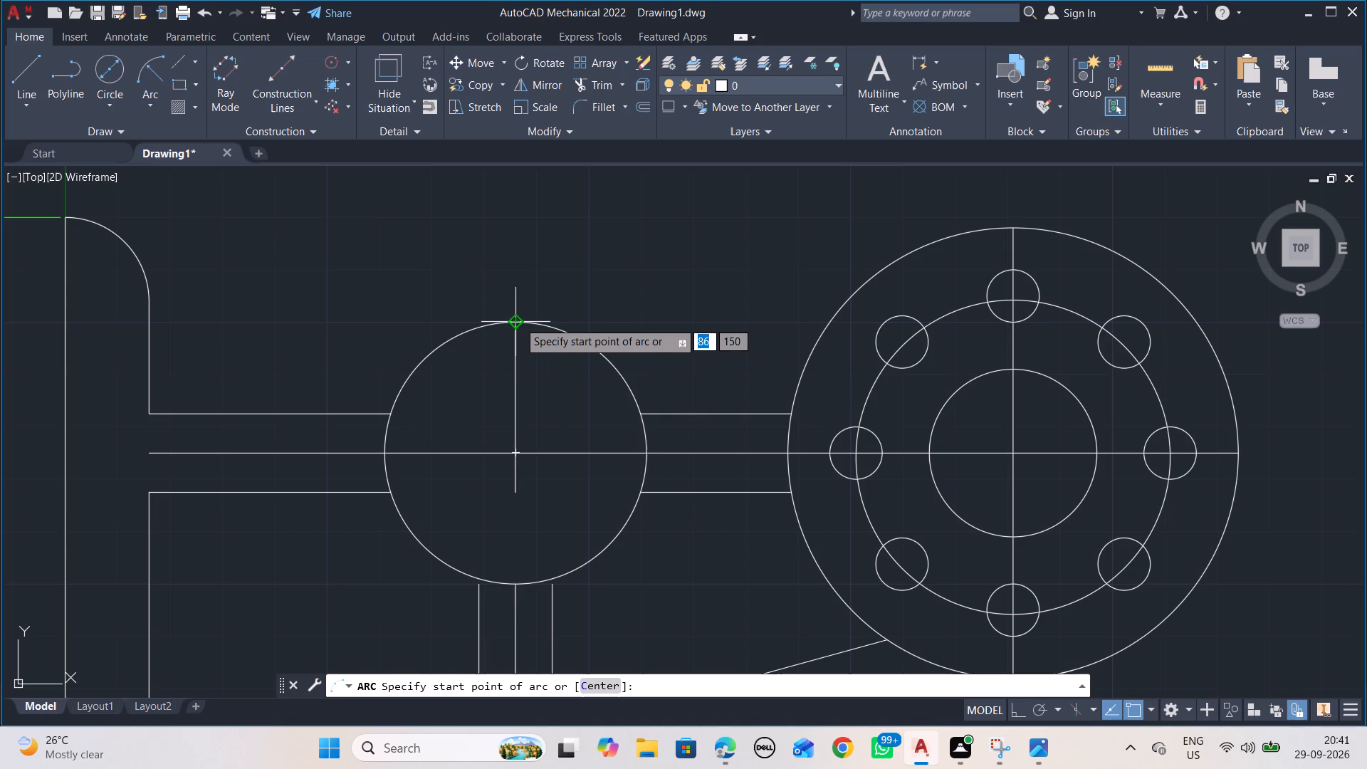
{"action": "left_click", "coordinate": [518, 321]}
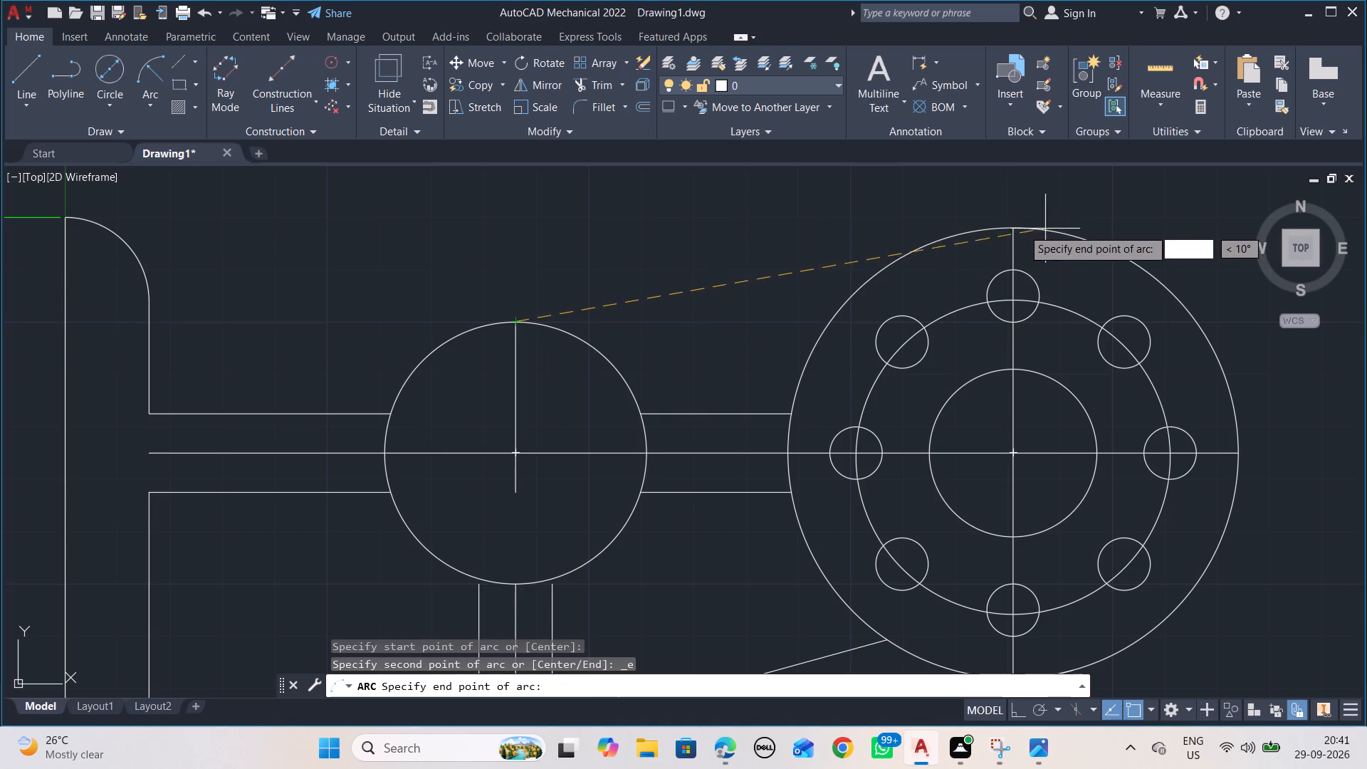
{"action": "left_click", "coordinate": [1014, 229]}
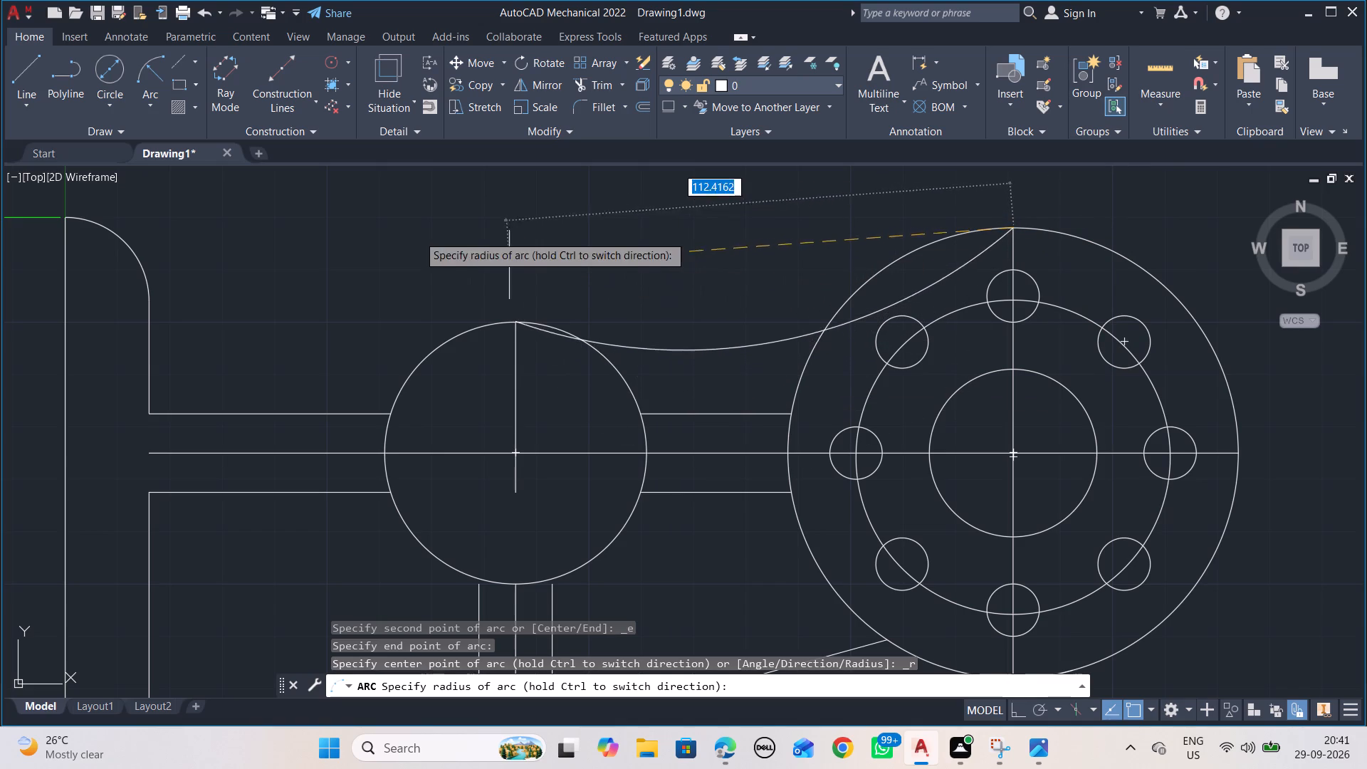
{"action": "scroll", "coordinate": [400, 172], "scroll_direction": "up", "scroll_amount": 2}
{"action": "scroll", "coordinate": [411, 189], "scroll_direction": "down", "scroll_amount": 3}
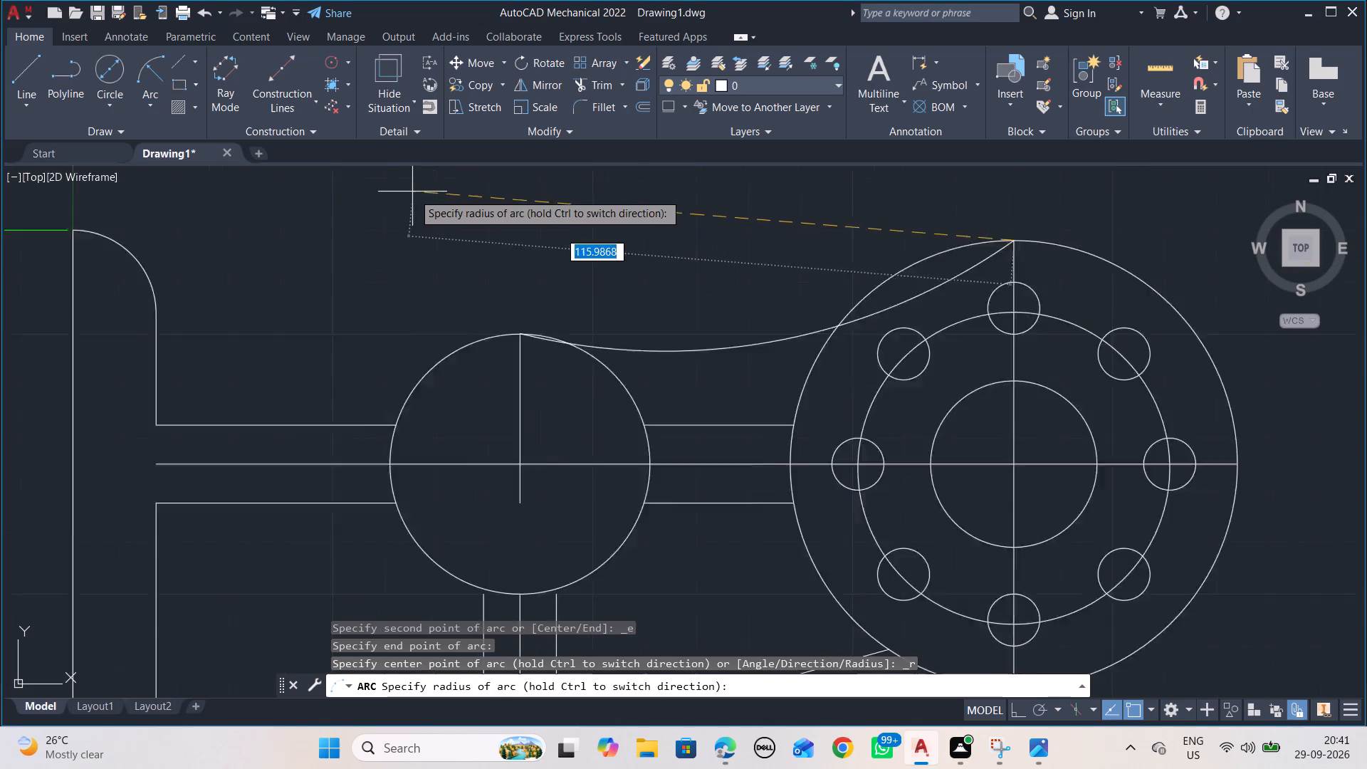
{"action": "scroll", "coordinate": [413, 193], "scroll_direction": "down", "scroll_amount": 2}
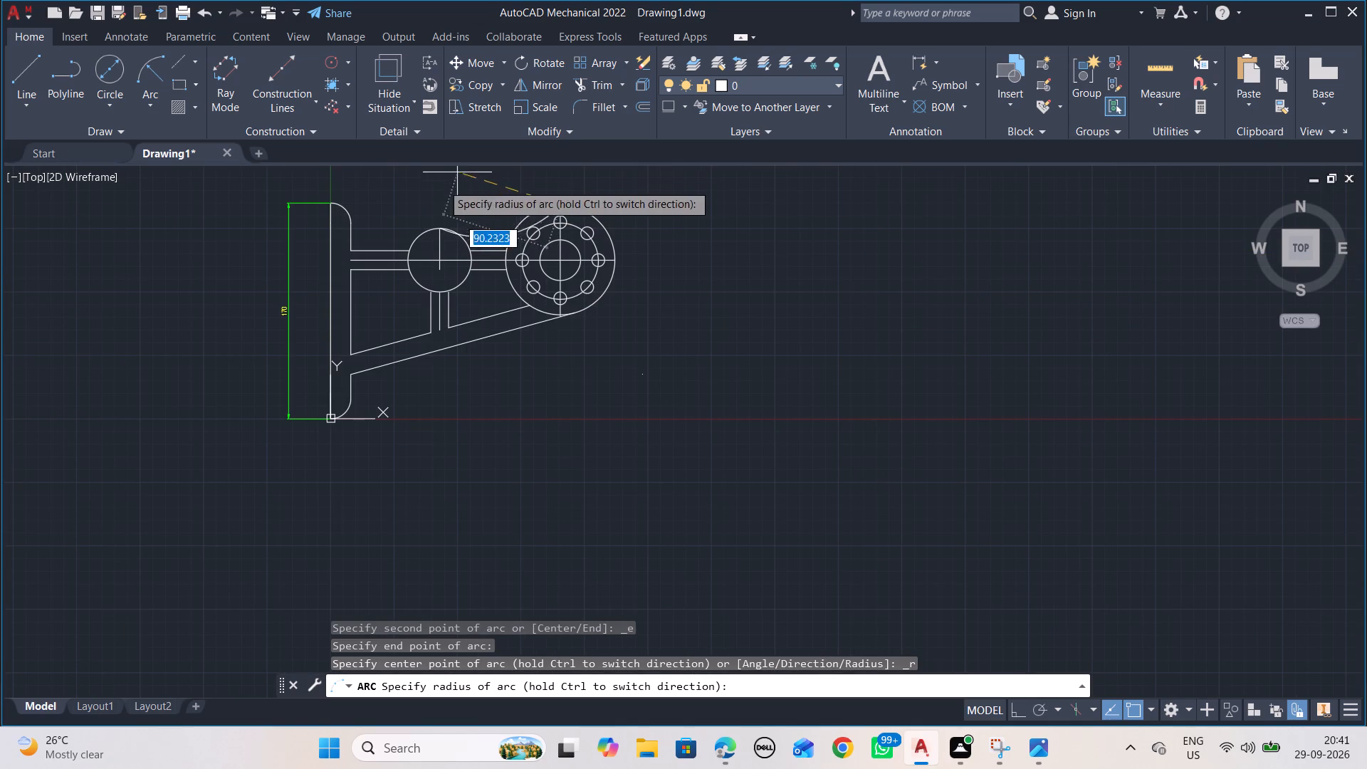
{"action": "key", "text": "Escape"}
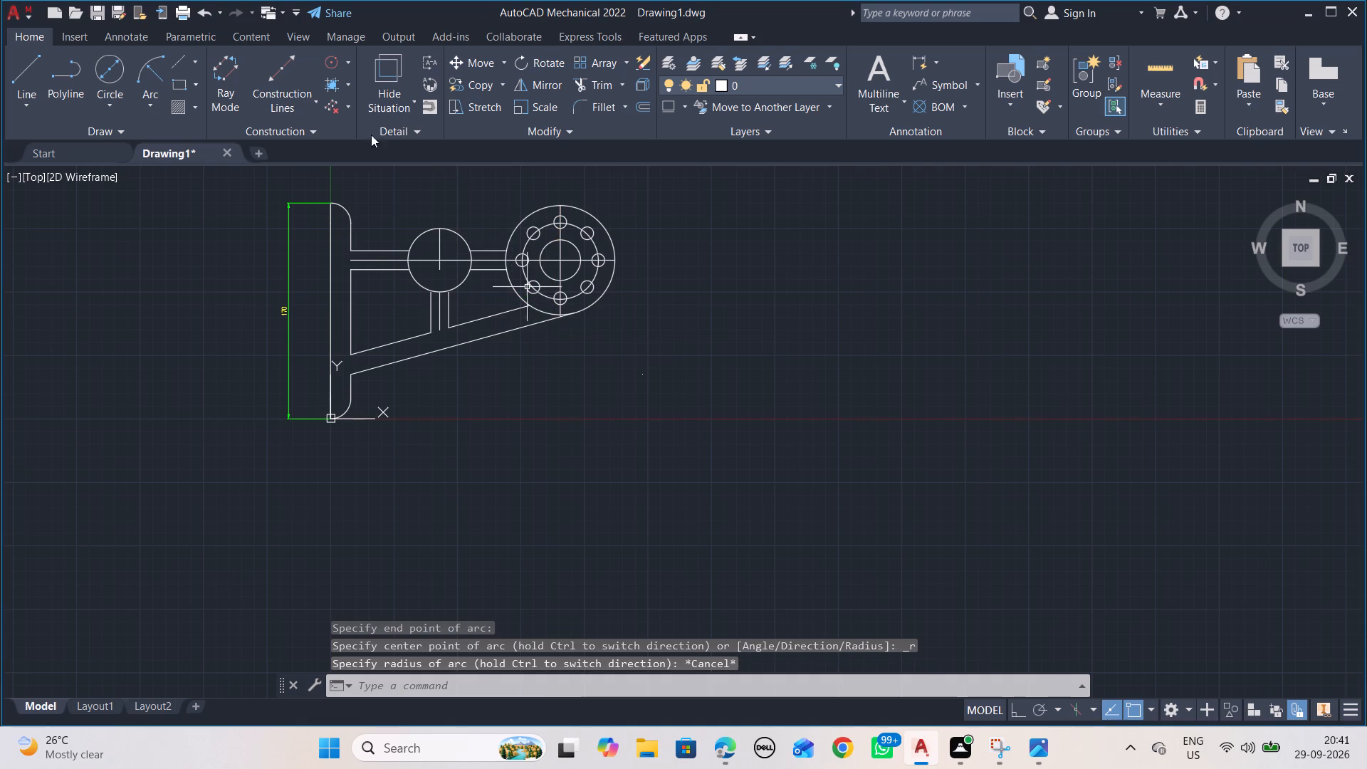
Draw a radius 75 arc from the large circle's top quadrant to the top quadrant of the R25 circle, bulging upward.
{"action": "left_click", "coordinate": [159, 66]}
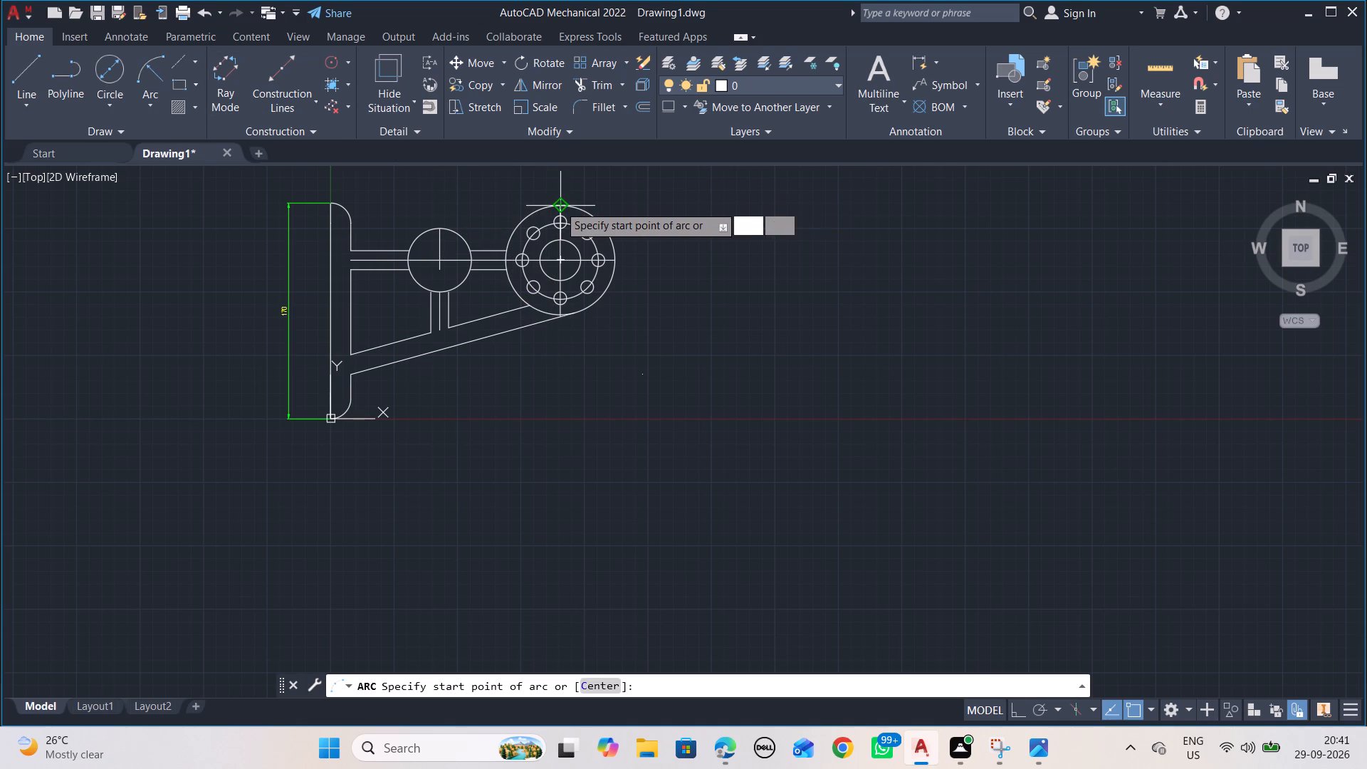
{"action": "left_click", "coordinate": [558, 205]}
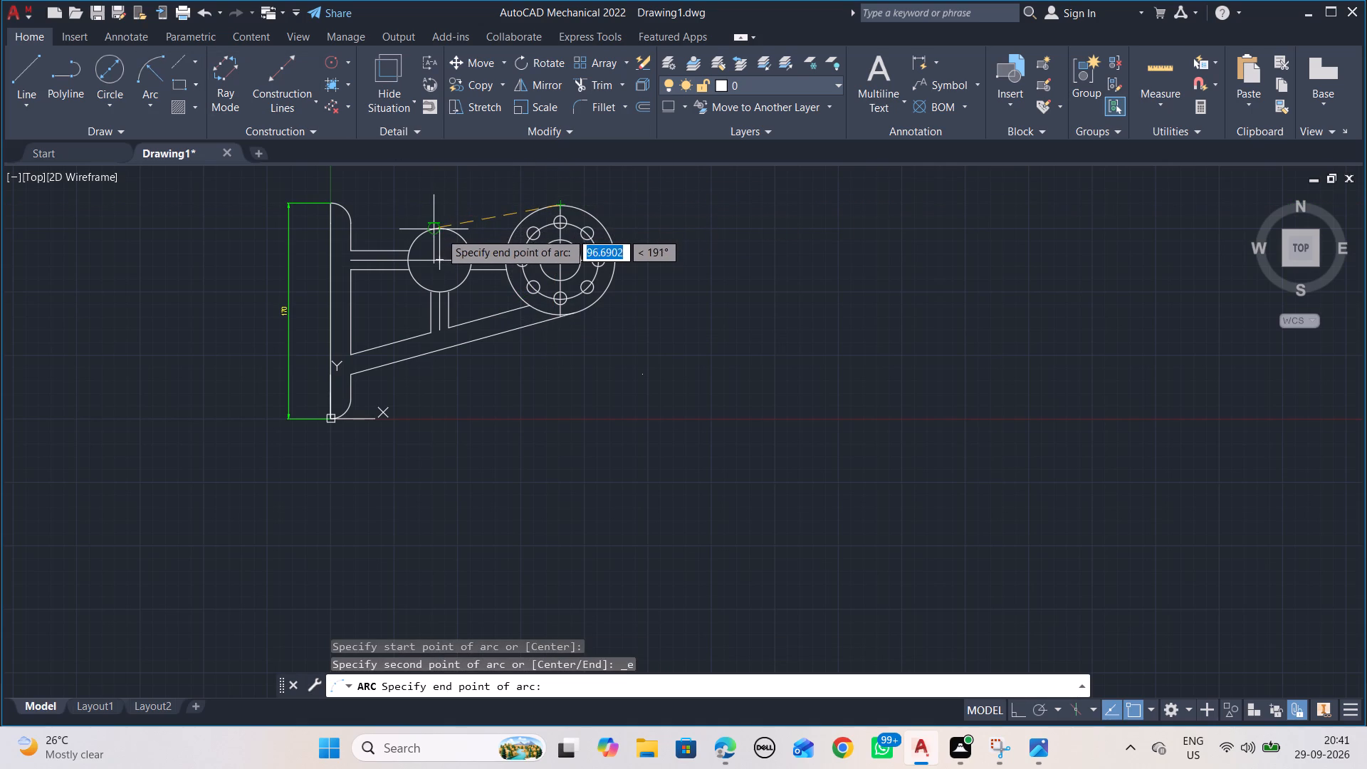
{"action": "left_click", "coordinate": [445, 231]}
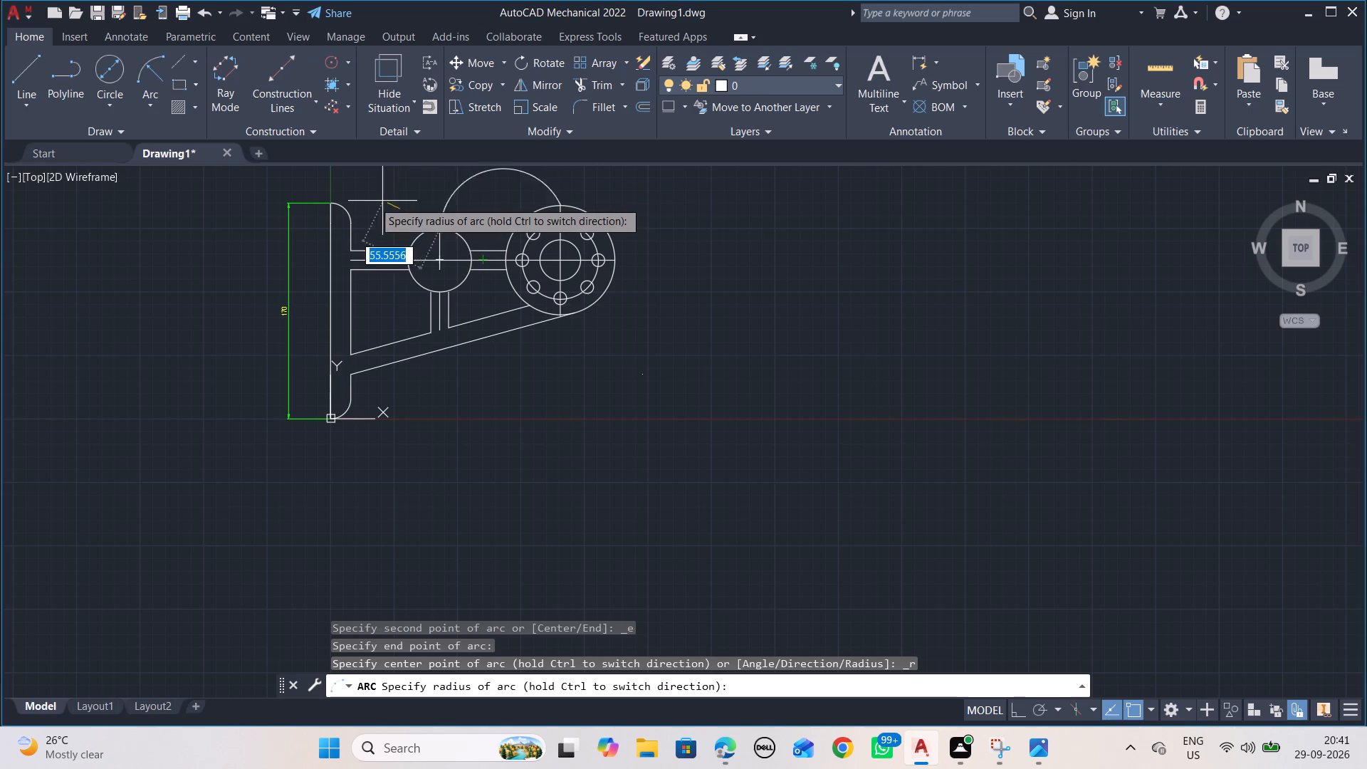
{"action": "scroll", "coordinate": [371, 201], "scroll_direction": "up", "scroll_amount": 1}
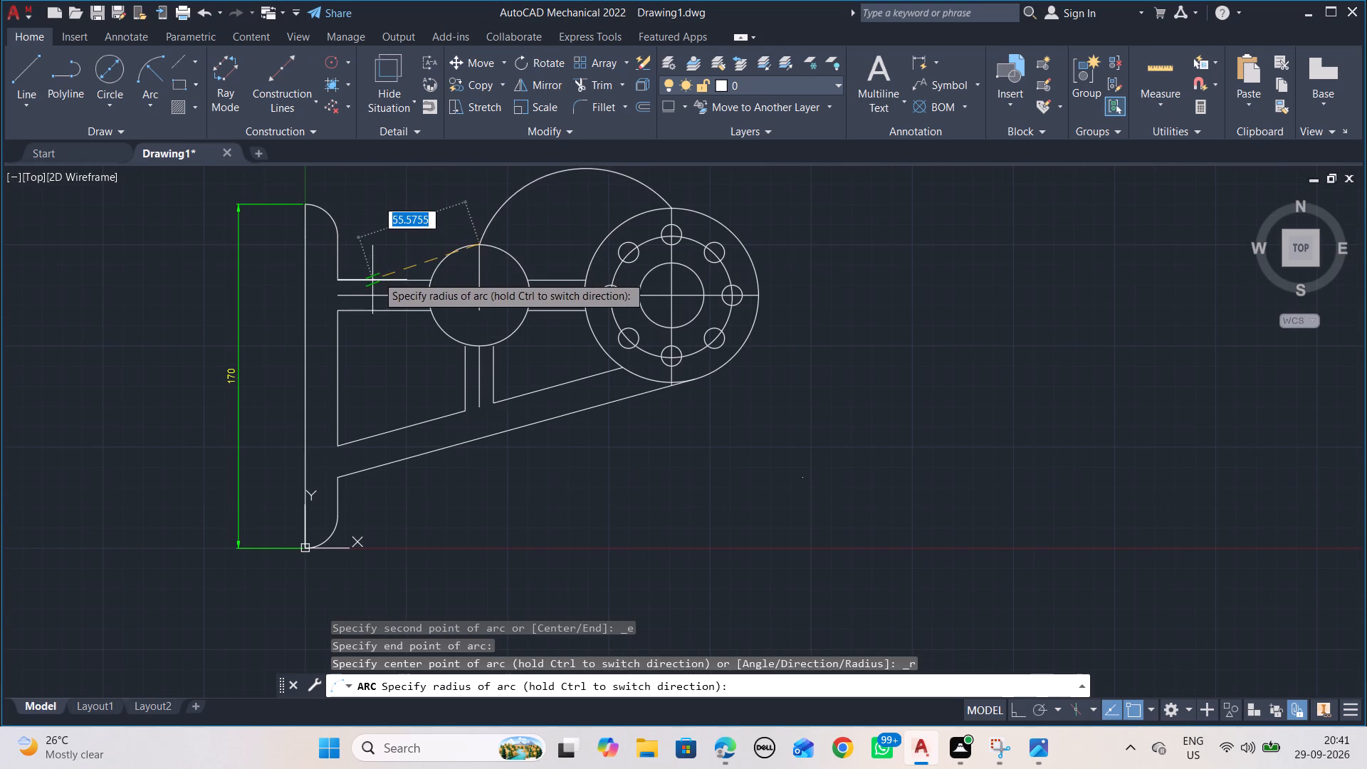
{"action": "type", "text": "75"}
{"action": "key", "text": "Return"}
{"action": "key", "text": "Escape"}
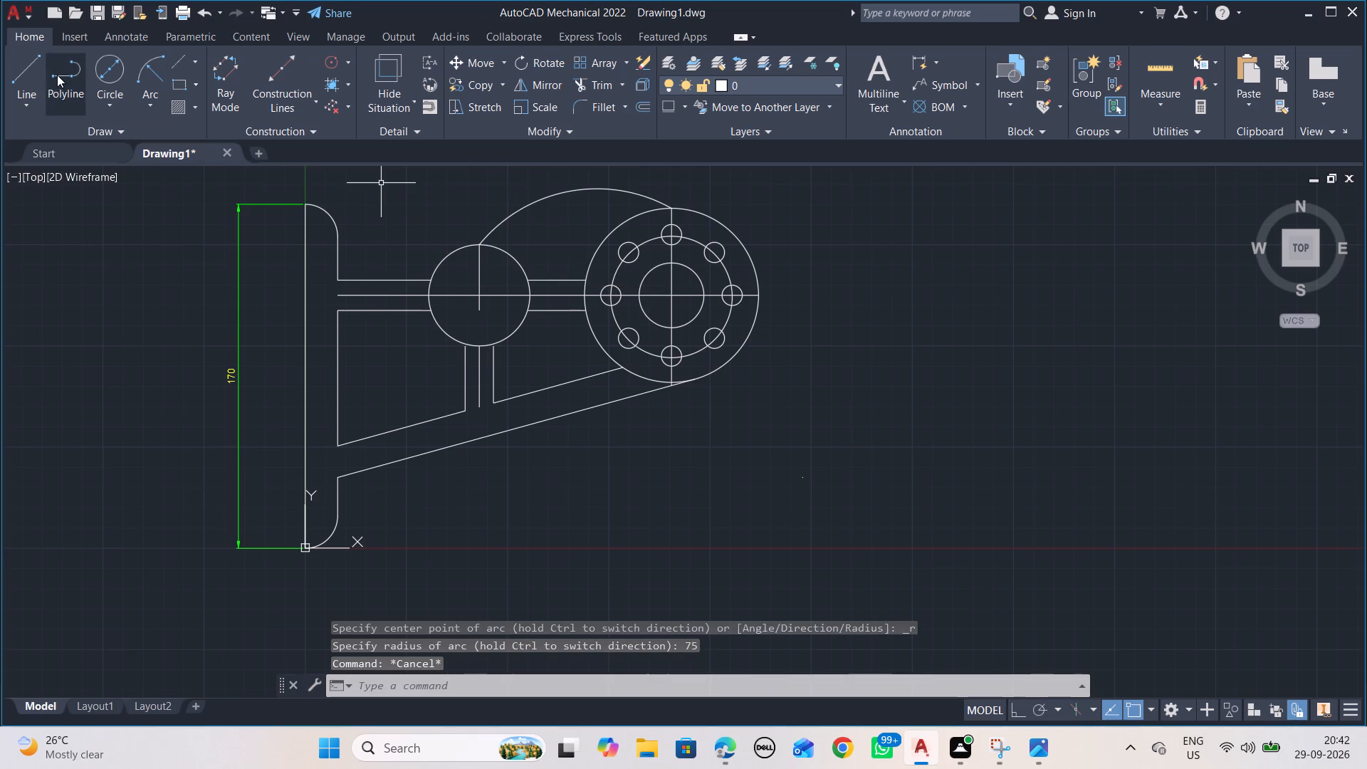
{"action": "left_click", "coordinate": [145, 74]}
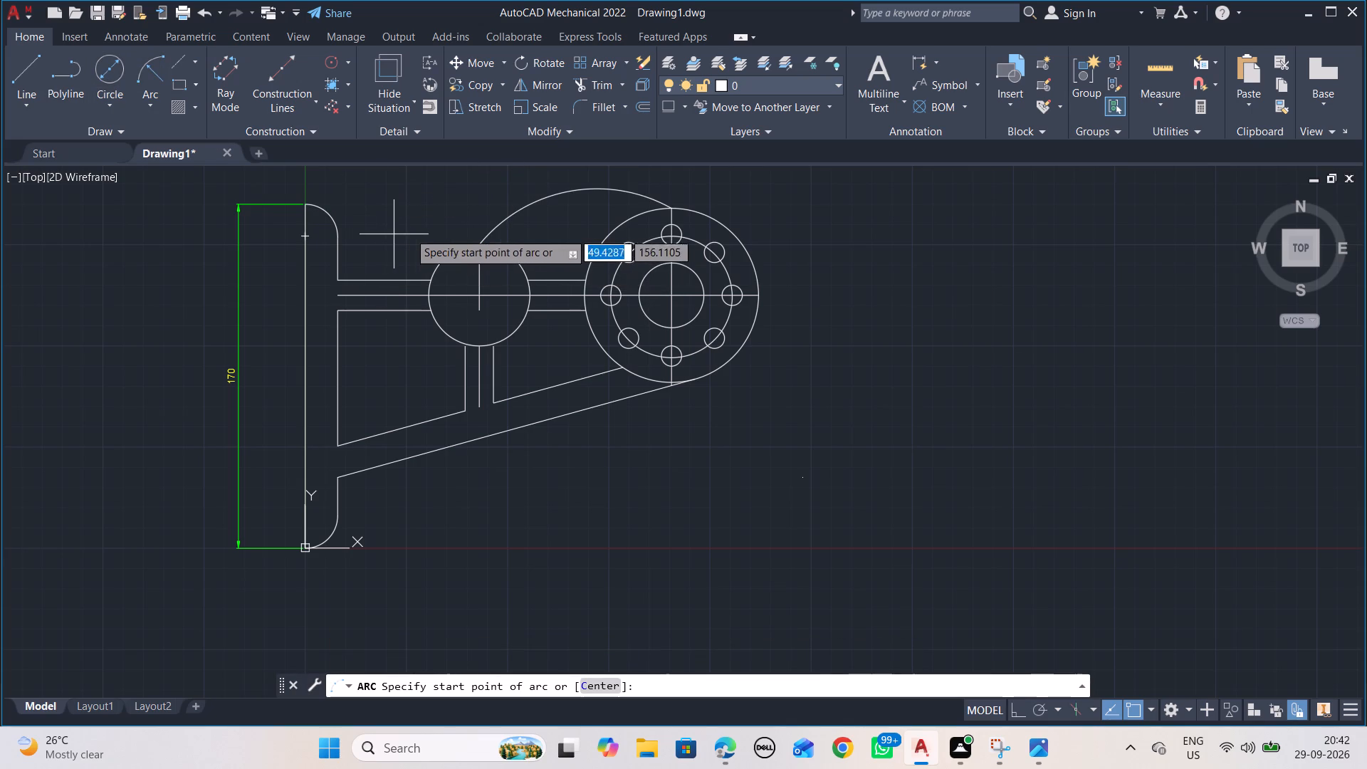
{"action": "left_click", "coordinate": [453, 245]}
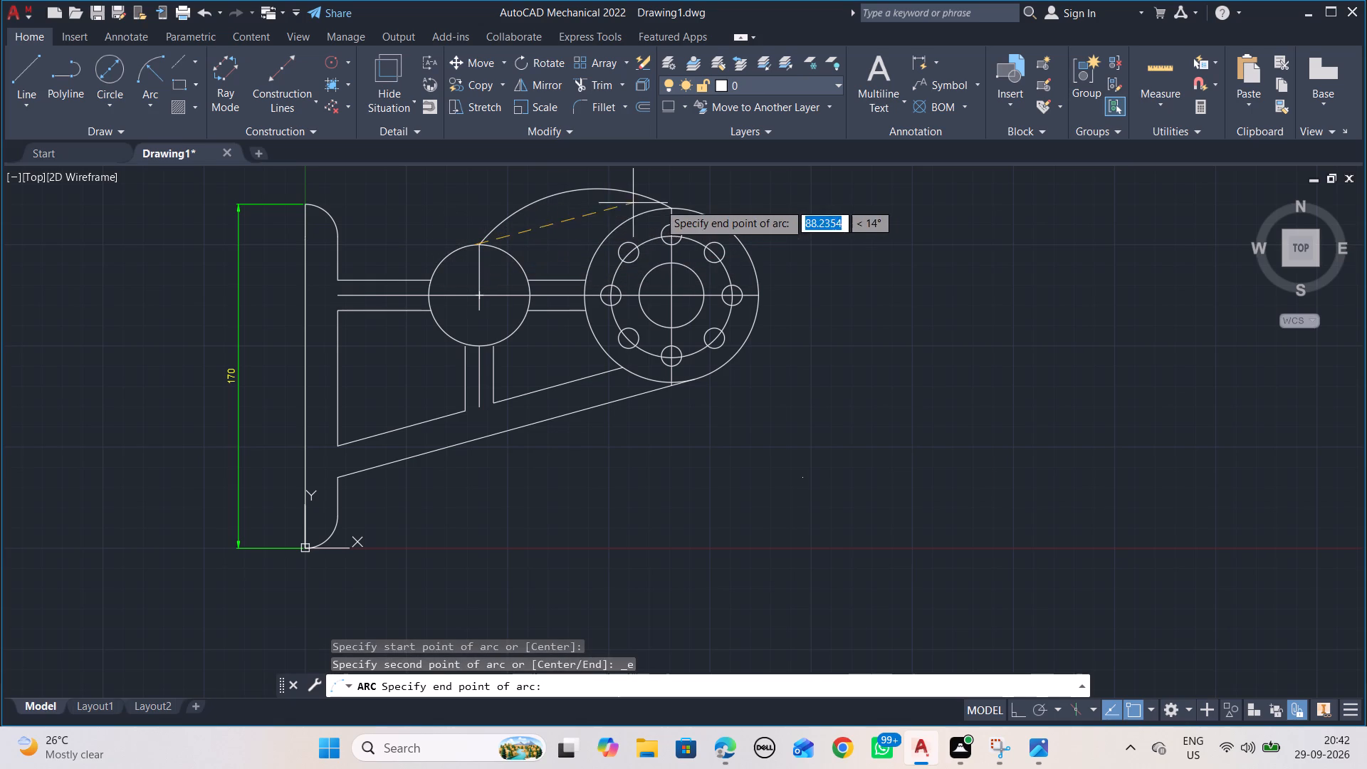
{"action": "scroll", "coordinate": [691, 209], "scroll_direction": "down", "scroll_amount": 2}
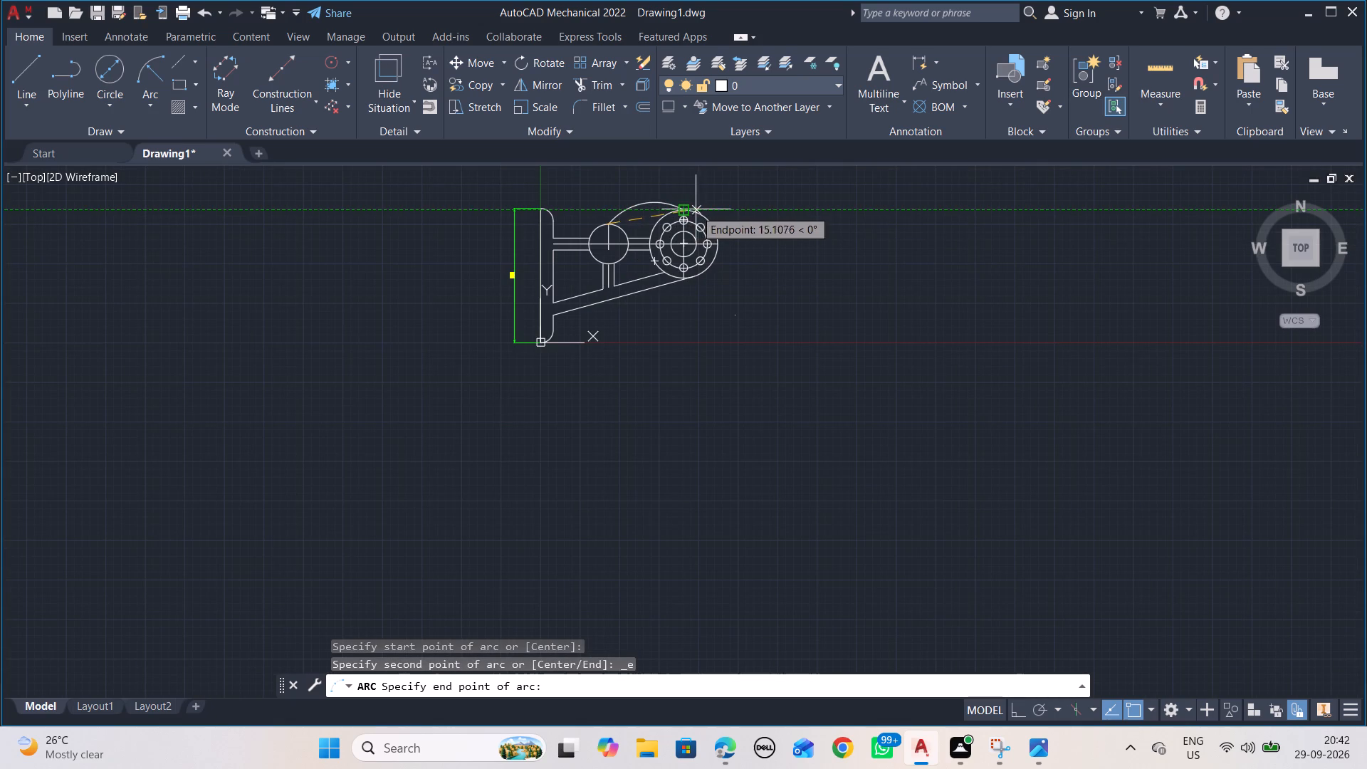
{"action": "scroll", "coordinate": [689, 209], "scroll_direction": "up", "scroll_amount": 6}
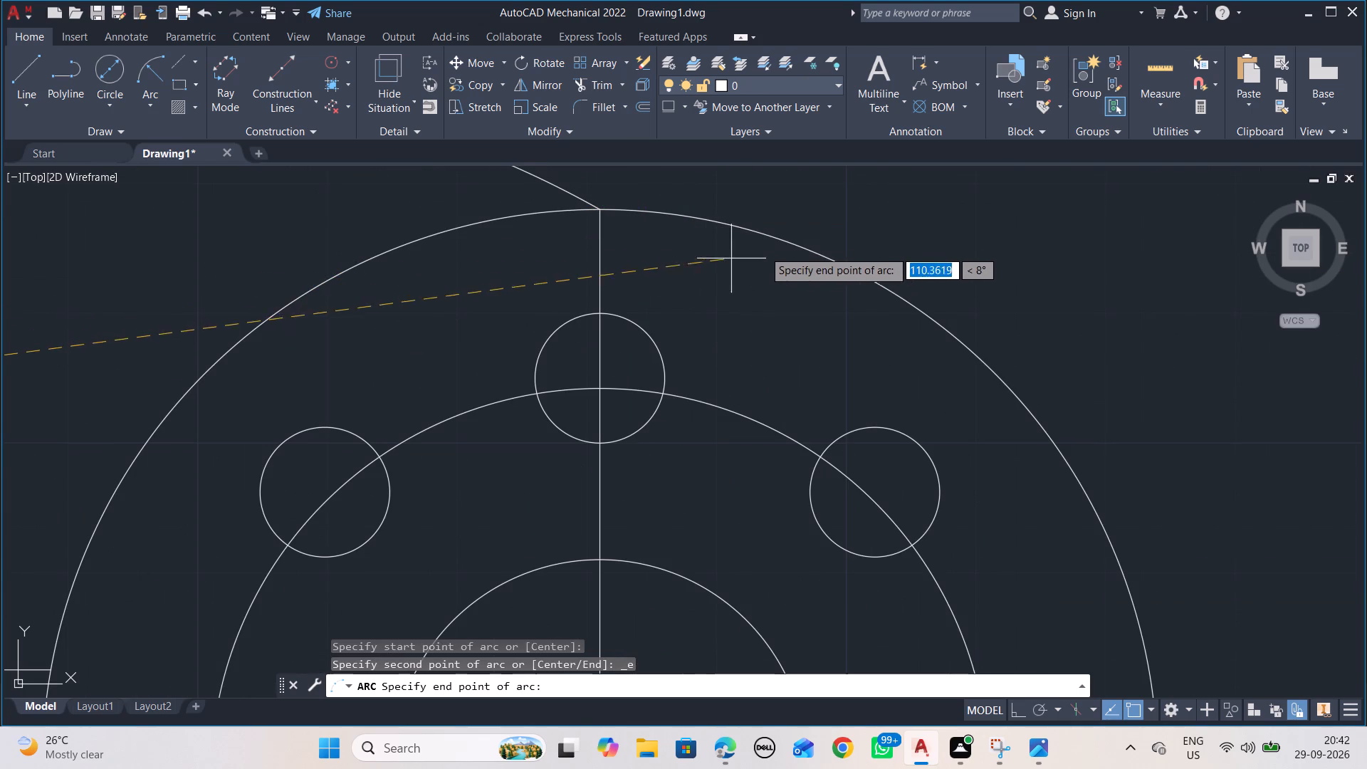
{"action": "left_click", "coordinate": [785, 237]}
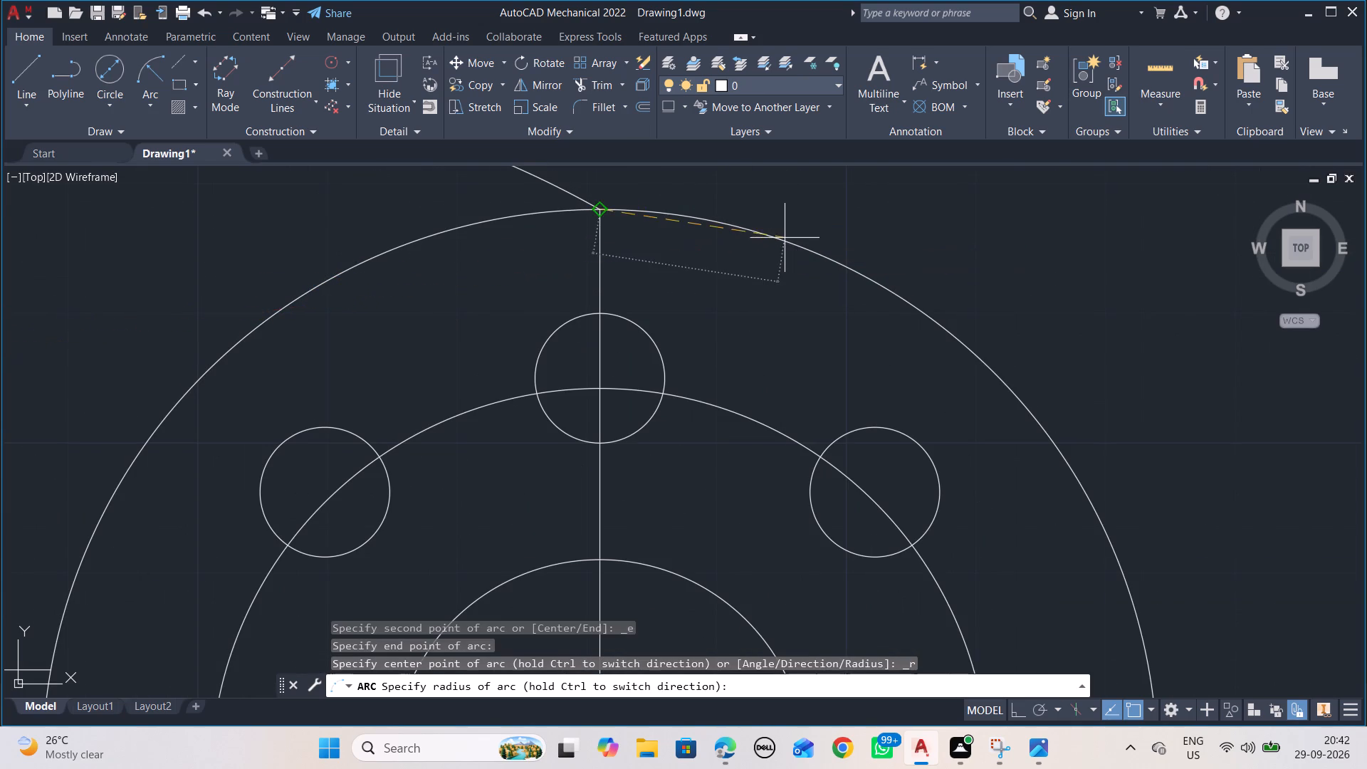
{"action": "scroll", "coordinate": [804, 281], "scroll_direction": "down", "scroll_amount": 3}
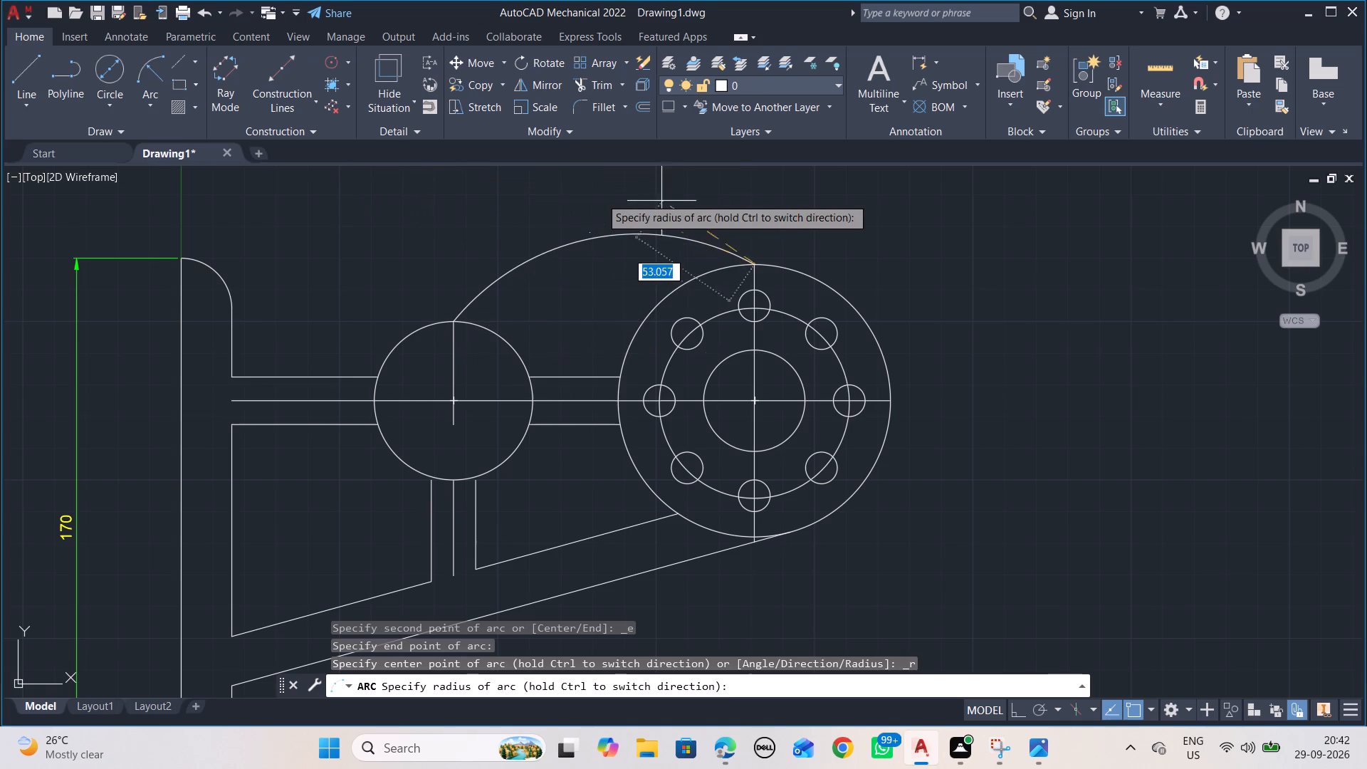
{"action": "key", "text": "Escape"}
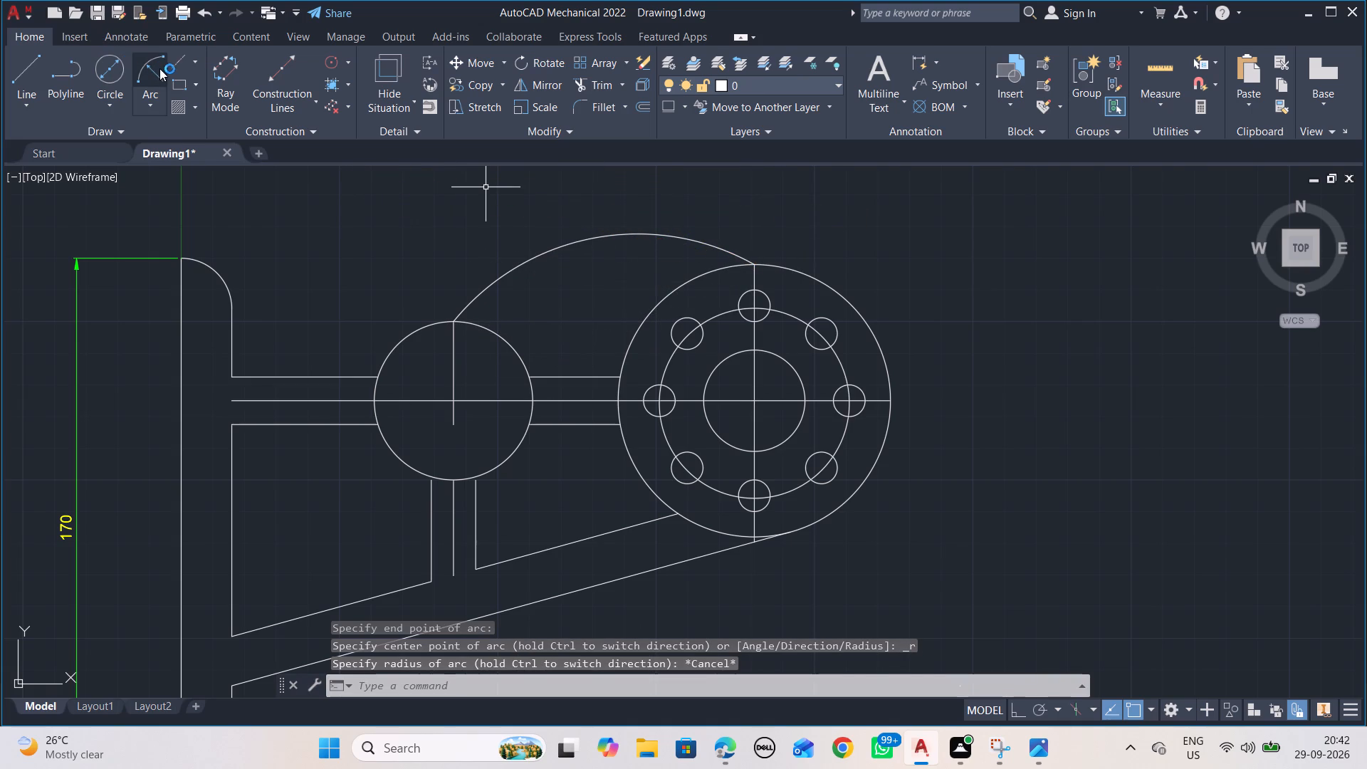
Draw a radius 75 arc from the large circle's top quadrant to the R25 circle just left of its top, bulging upward.
{"action": "left_click", "coordinate": [159, 68]}
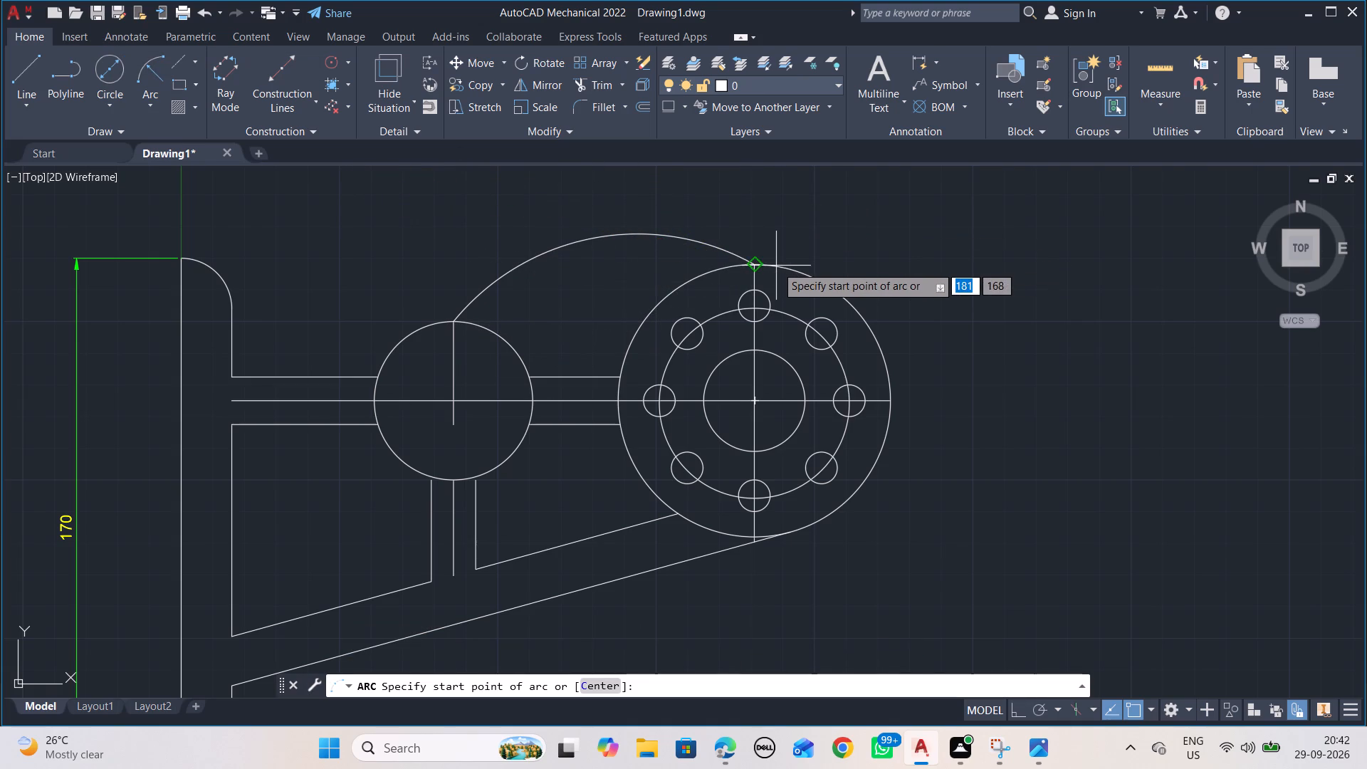
{"action": "left_click", "coordinate": [776, 266]}
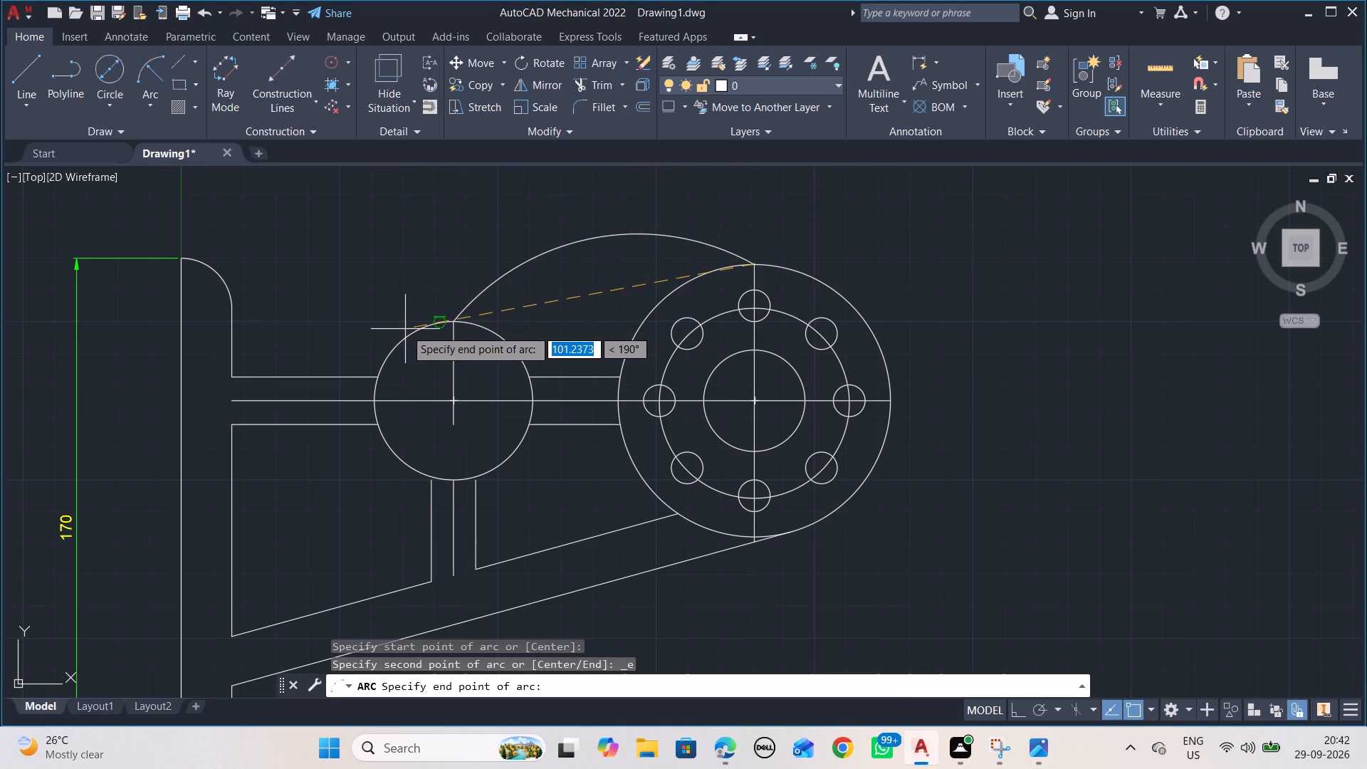
{"action": "left_click", "coordinate": [405, 329]}
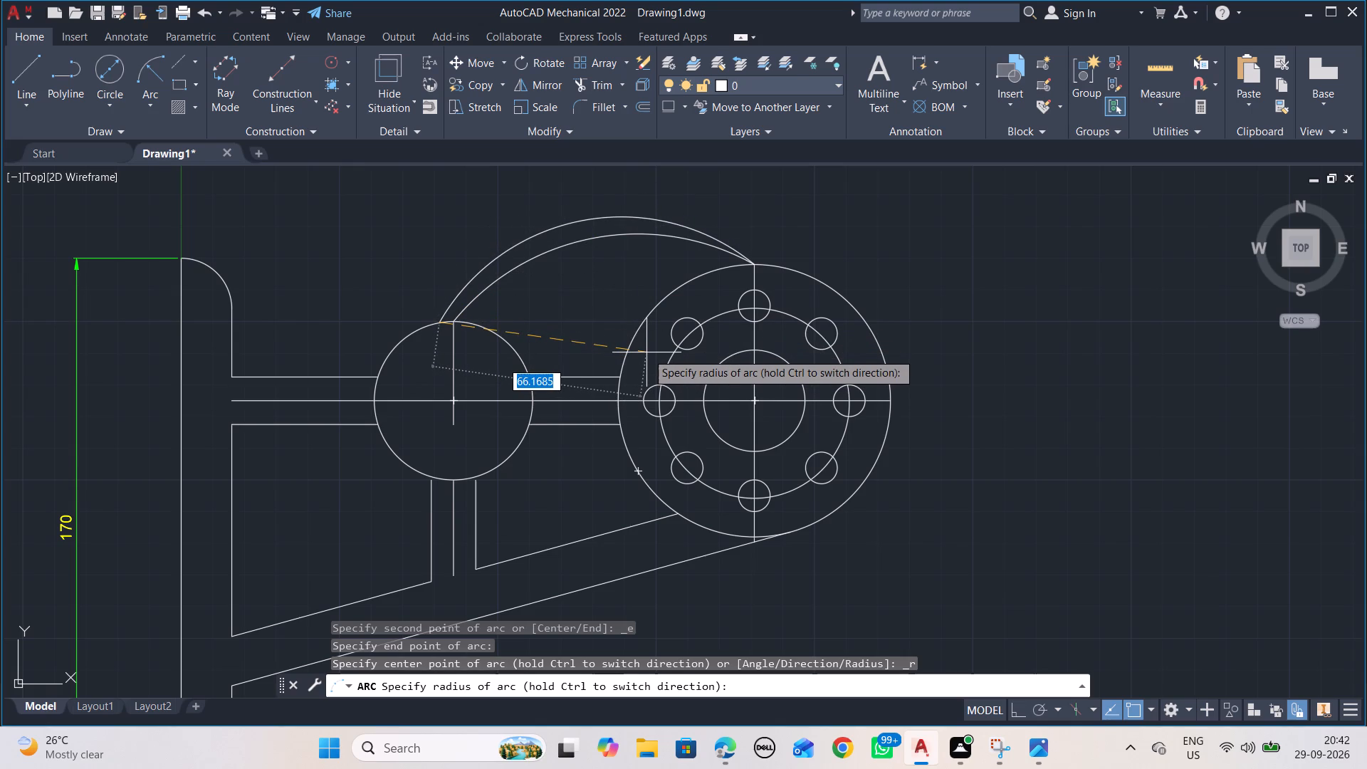
{"action": "type", "text": "75"}
{"action": "key", "text": "alt+Tab"}
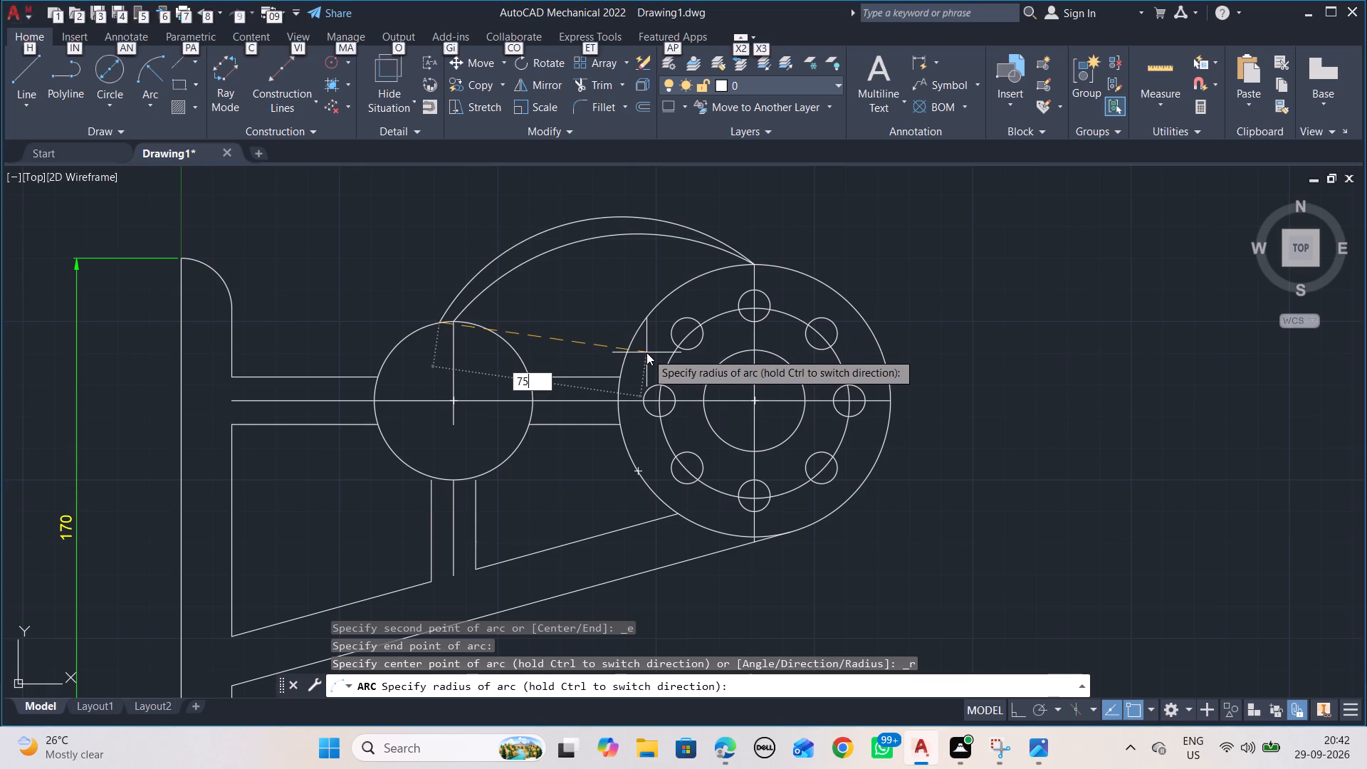
{"action": "key", "text": "alt+Tab"}
{"action": "key", "text": "Return"}
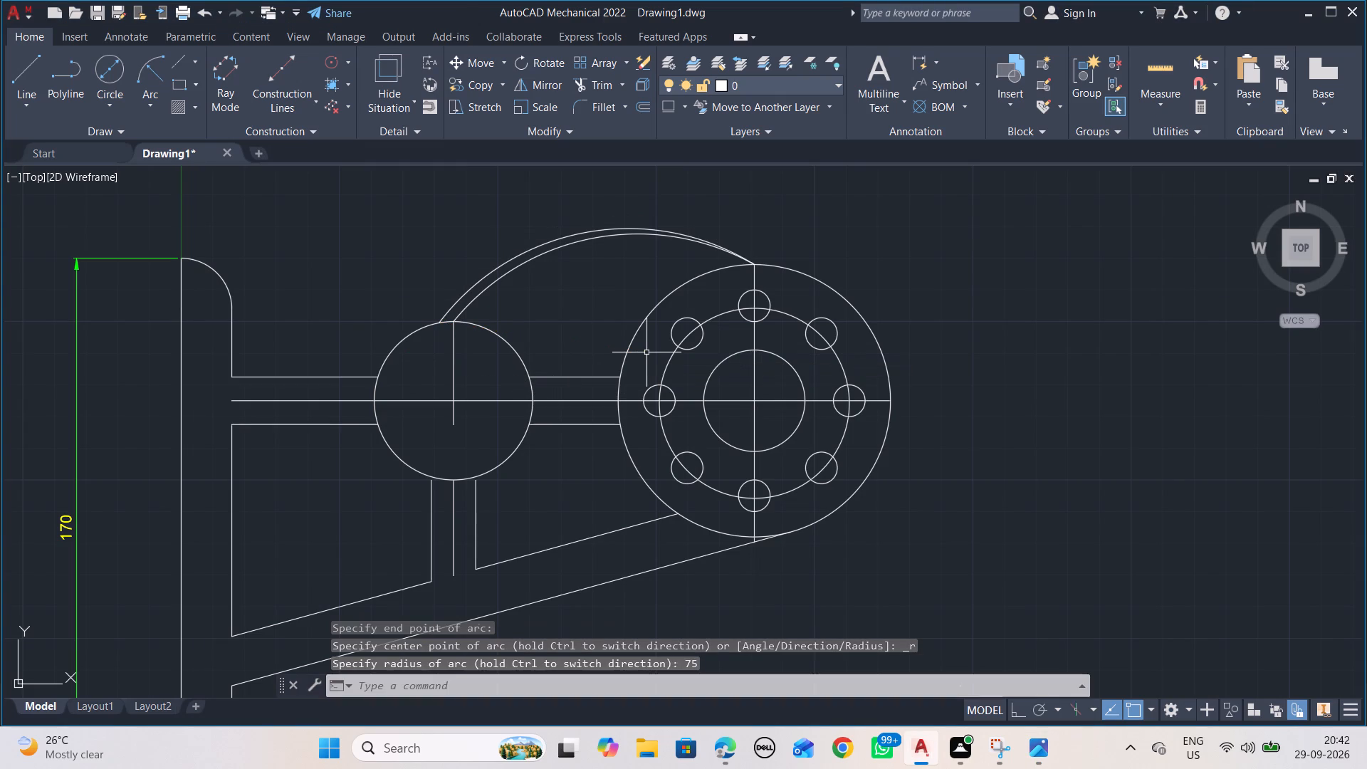
Delete the earlier upper arc that ends at the R25 circle's top quadrant, after checking the AUTOCAD_1.png reference.
{"action": "key", "text": "alt+Tab"}
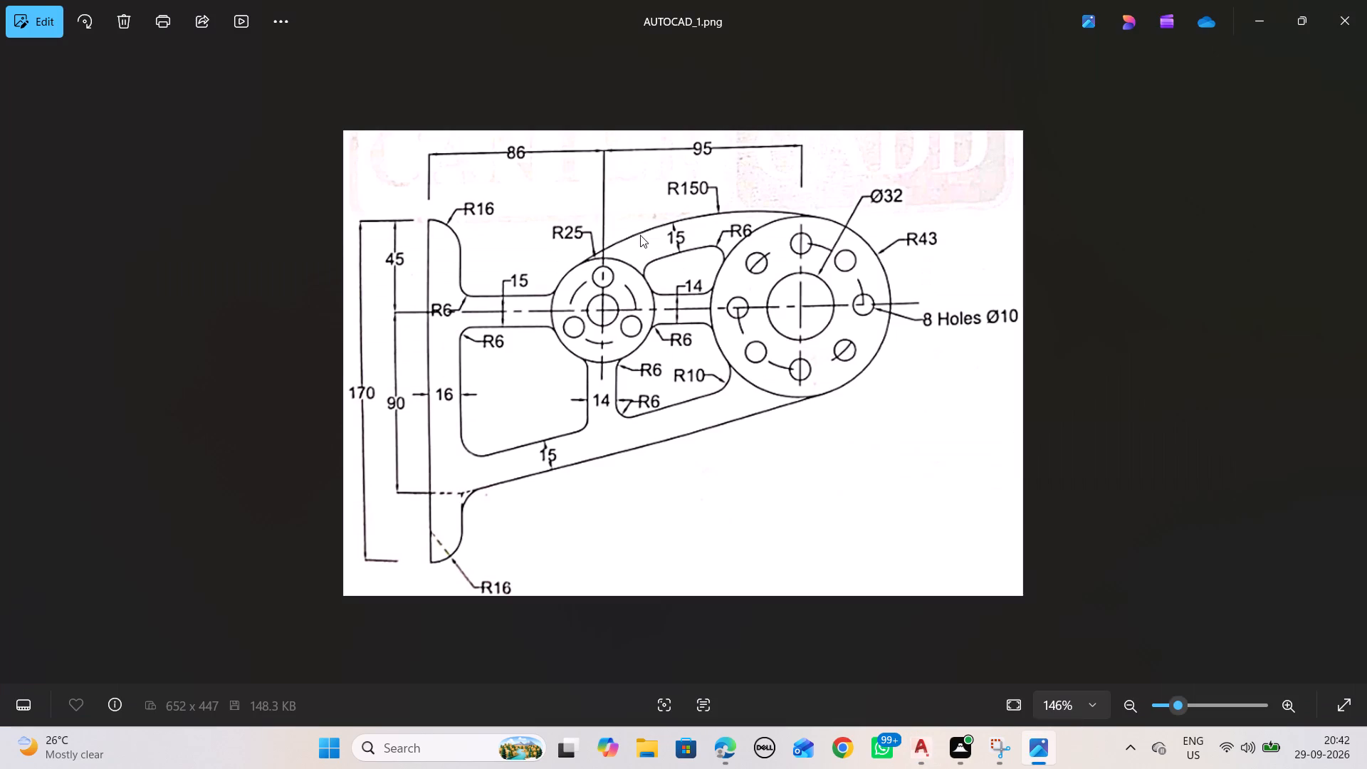
{"action": "key", "text": "alt+Tab"}
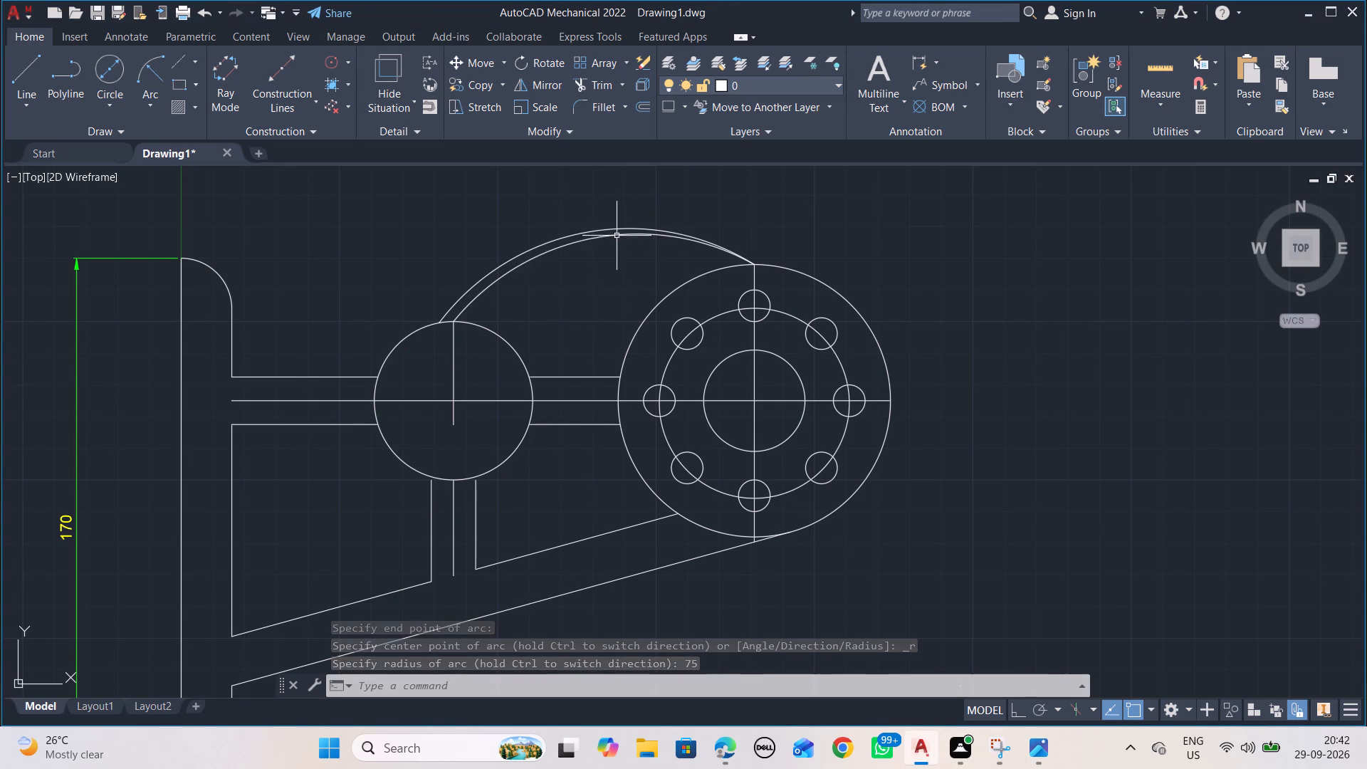
{"action": "left_click", "coordinate": [617, 234]}
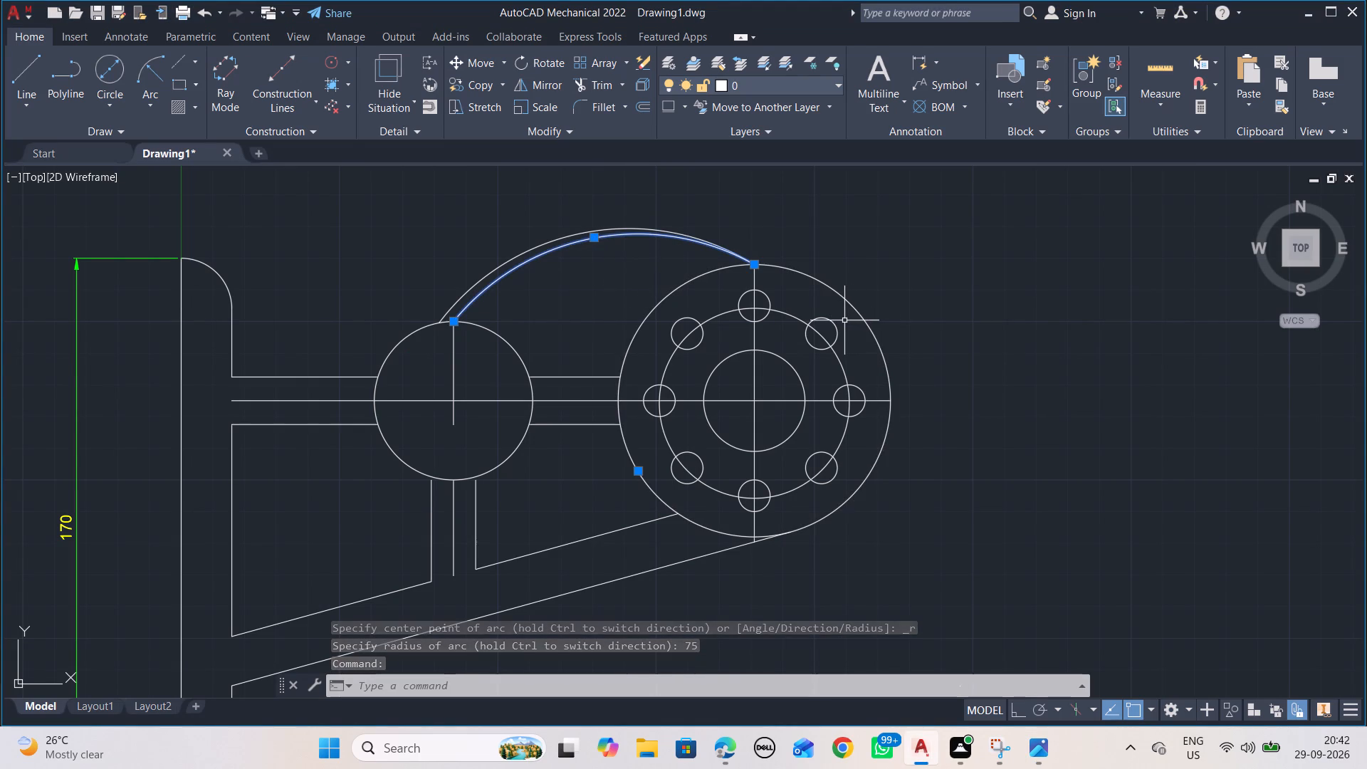
{"action": "key", "text": "Delete"}
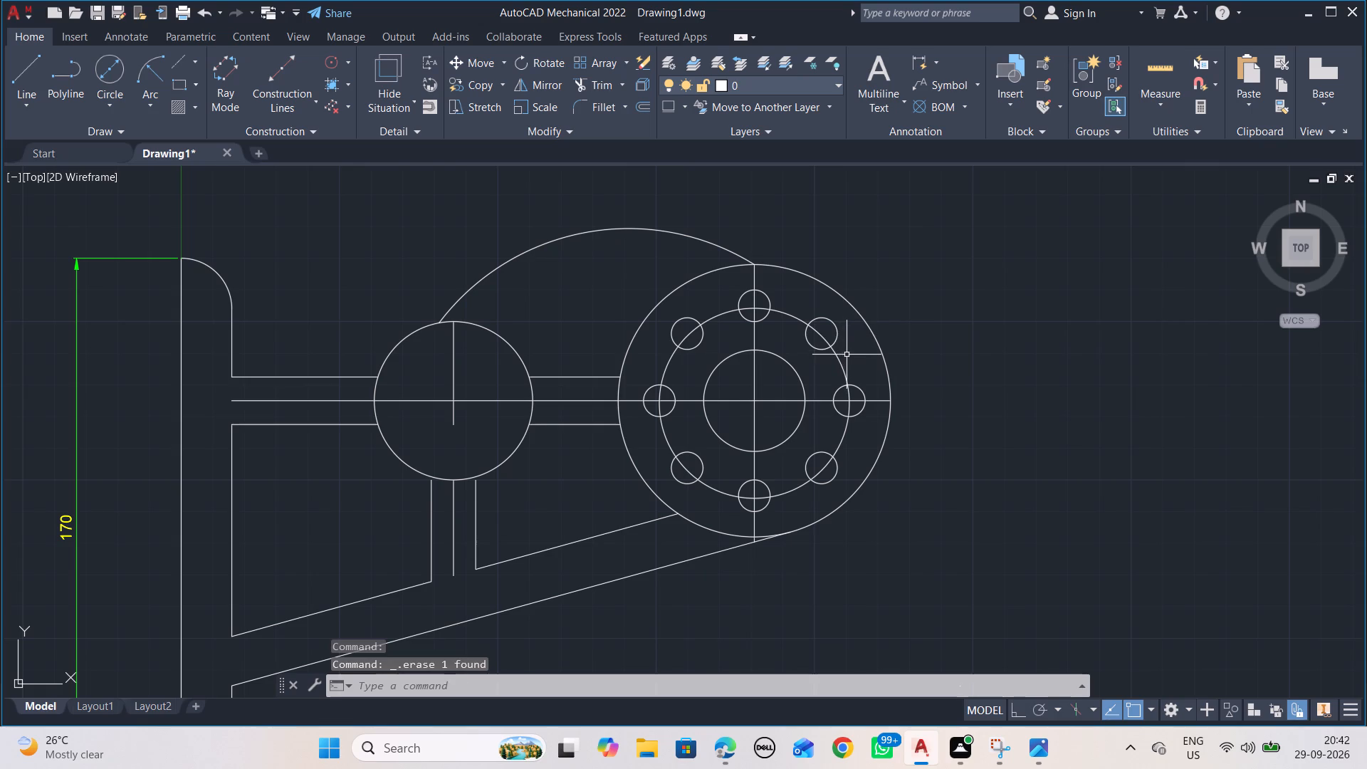
Compare the drawing with the AUTOCAD_1.png reference, examining the upper arc, the ribs and the fillets around both circles.
{"action": "key", "text": "alt+Tab"}
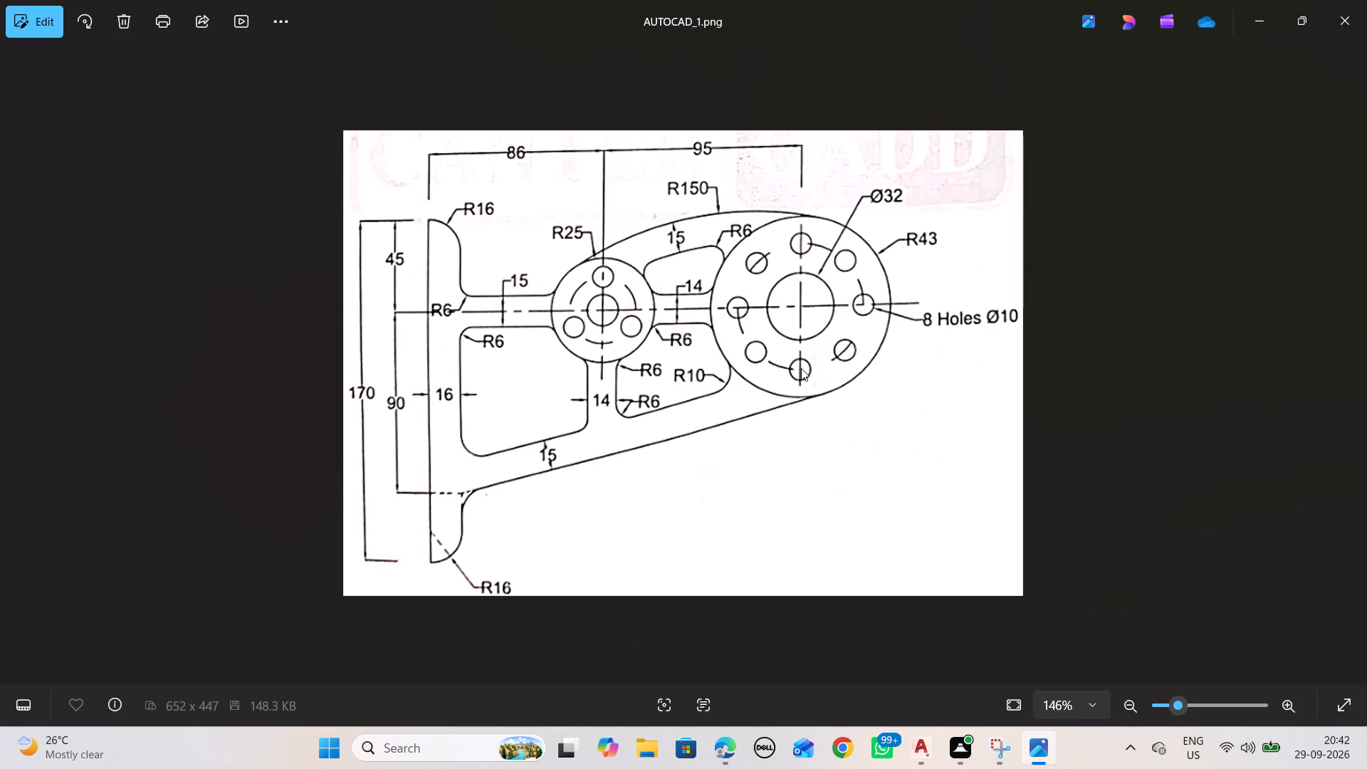
{"action": "key", "text": "alt+Tab"}
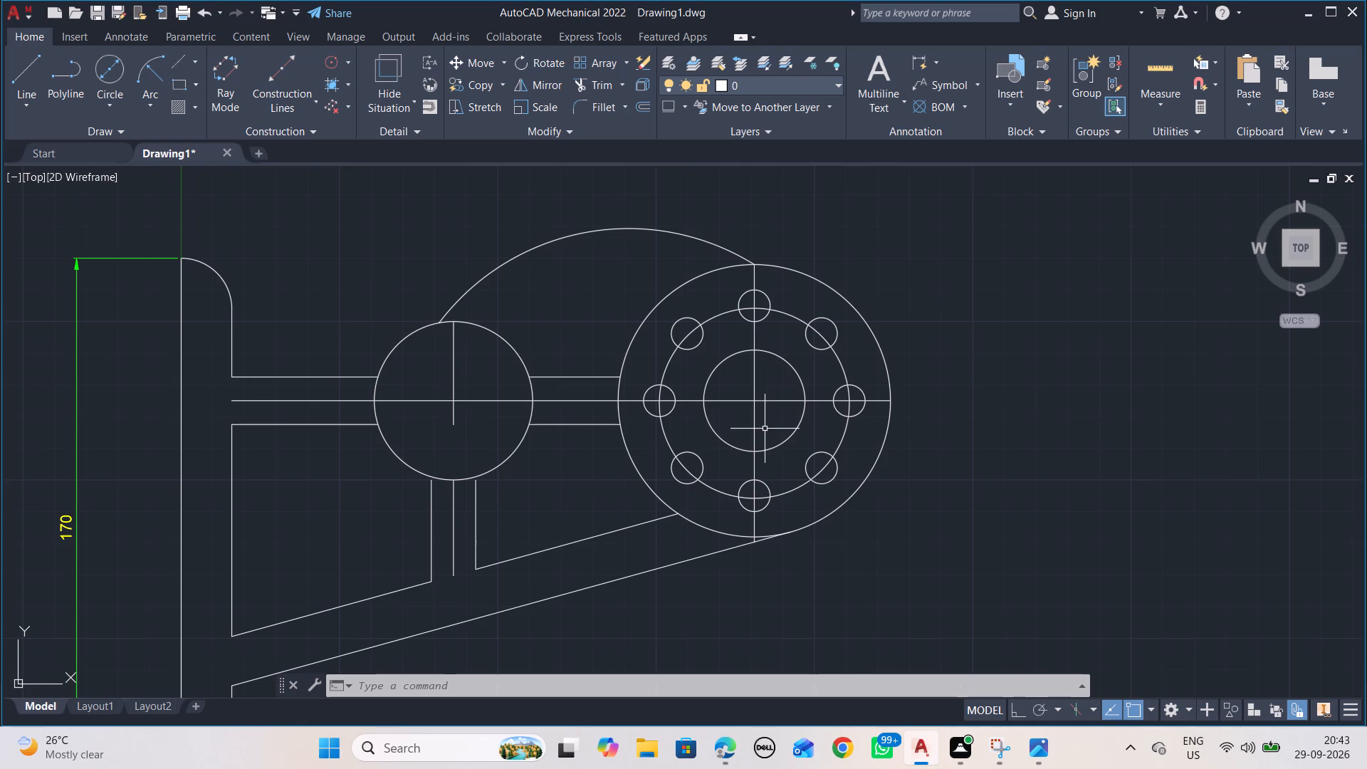
{"action": "key", "text": "alt+Tab"}
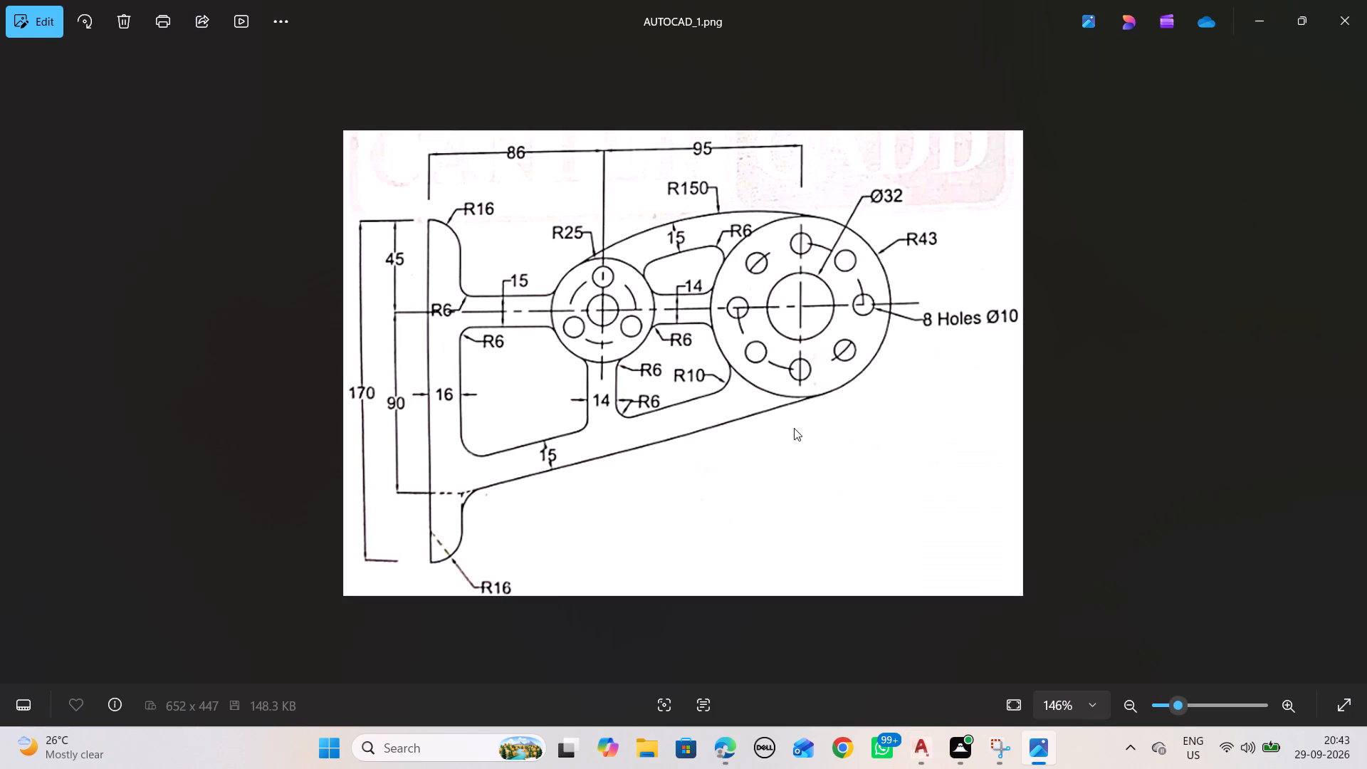
{"action": "key", "text": "alt+Tab"}
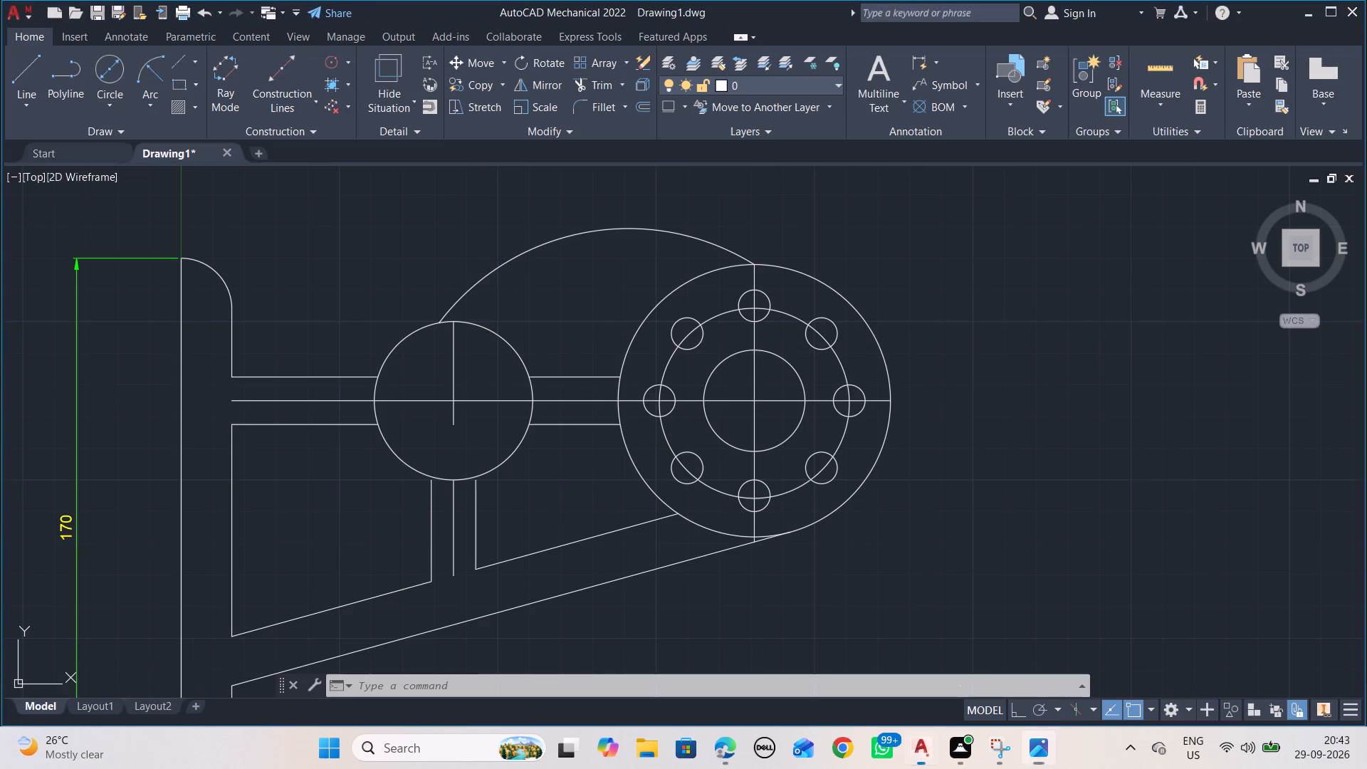
{"action": "key", "text": "alt+Tab"}
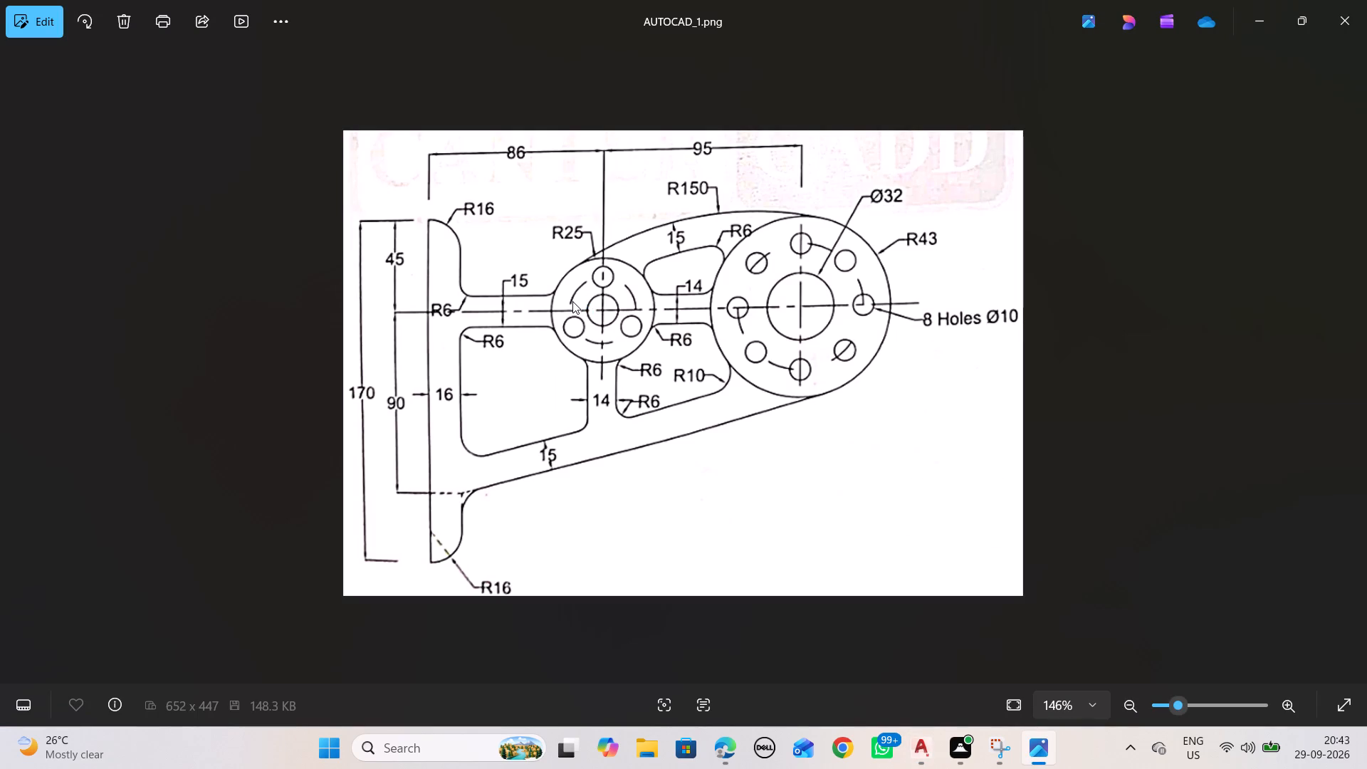
{"action": "key", "text": "alt+Tab"}
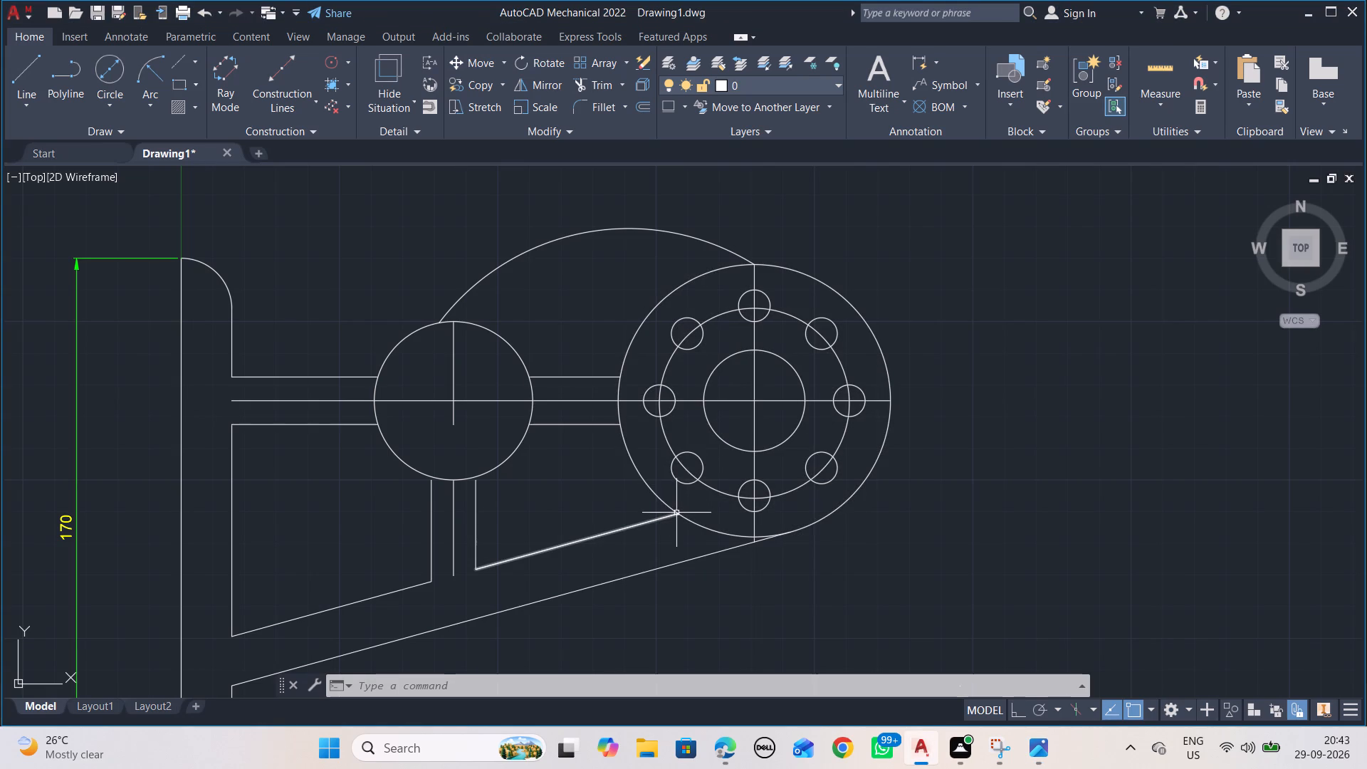
{"action": "key", "text": "alt+Tab"}
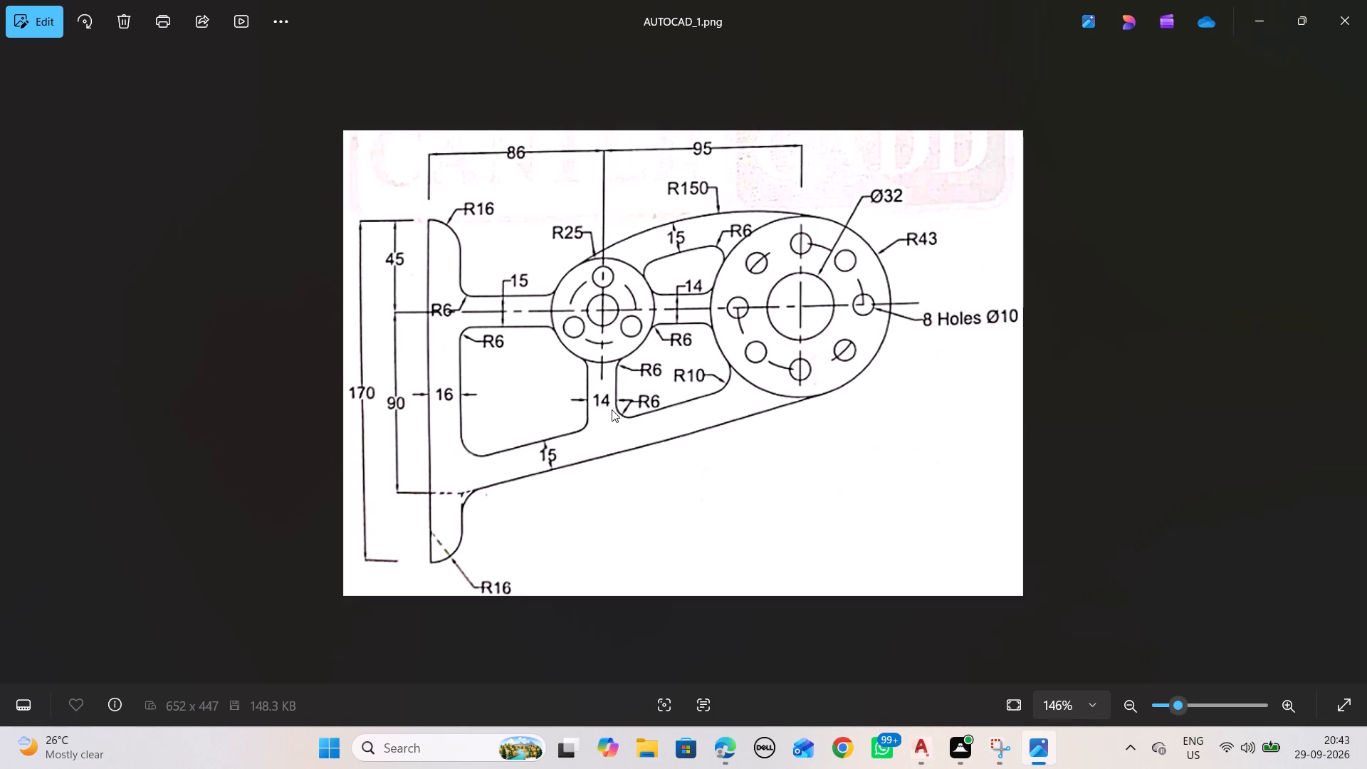
{"action": "key", "text": "alt+Tab"}
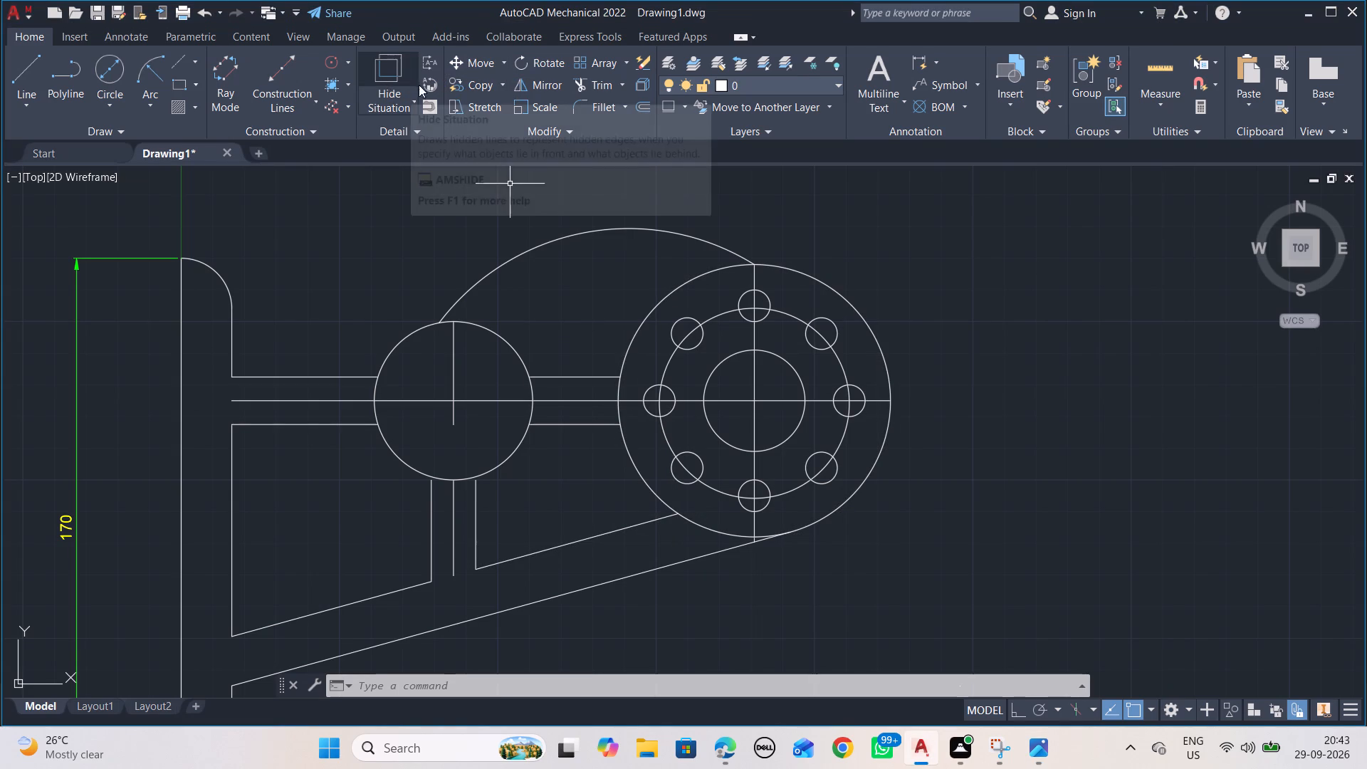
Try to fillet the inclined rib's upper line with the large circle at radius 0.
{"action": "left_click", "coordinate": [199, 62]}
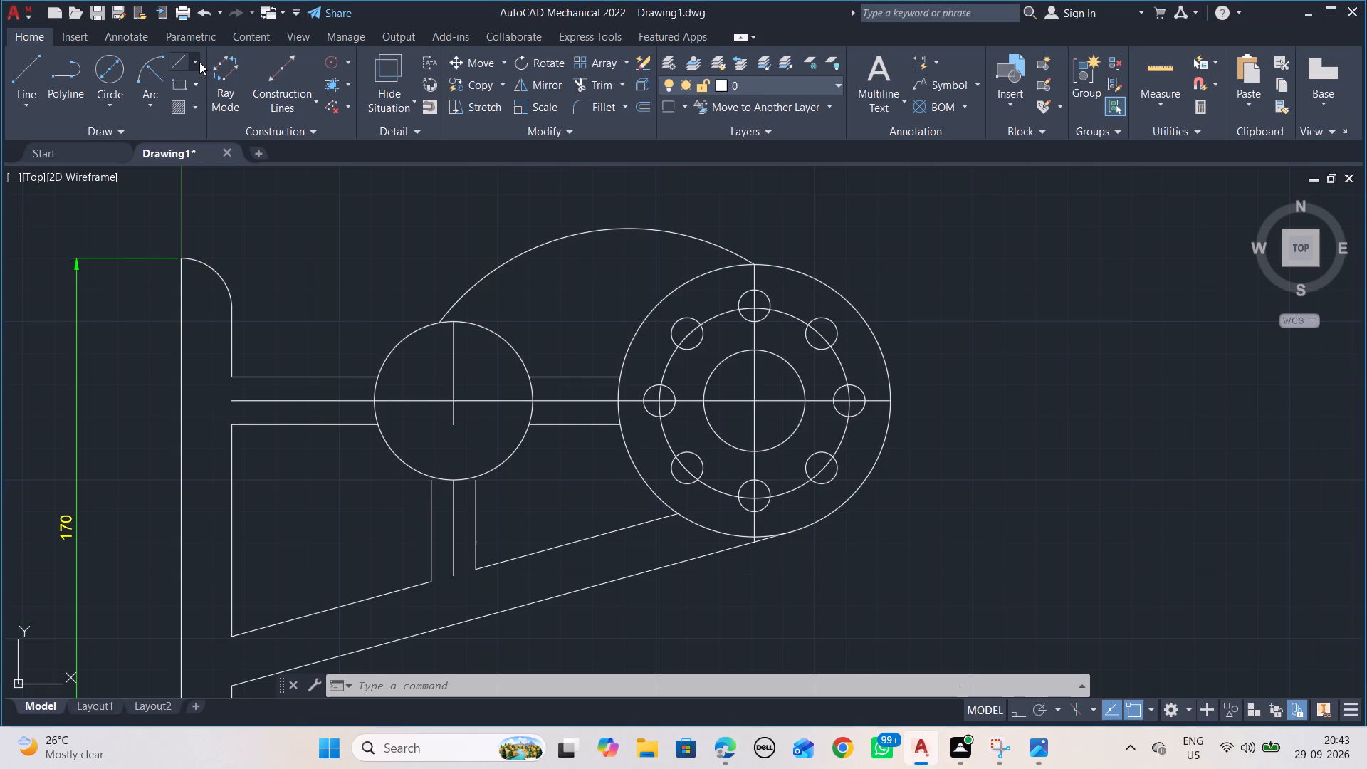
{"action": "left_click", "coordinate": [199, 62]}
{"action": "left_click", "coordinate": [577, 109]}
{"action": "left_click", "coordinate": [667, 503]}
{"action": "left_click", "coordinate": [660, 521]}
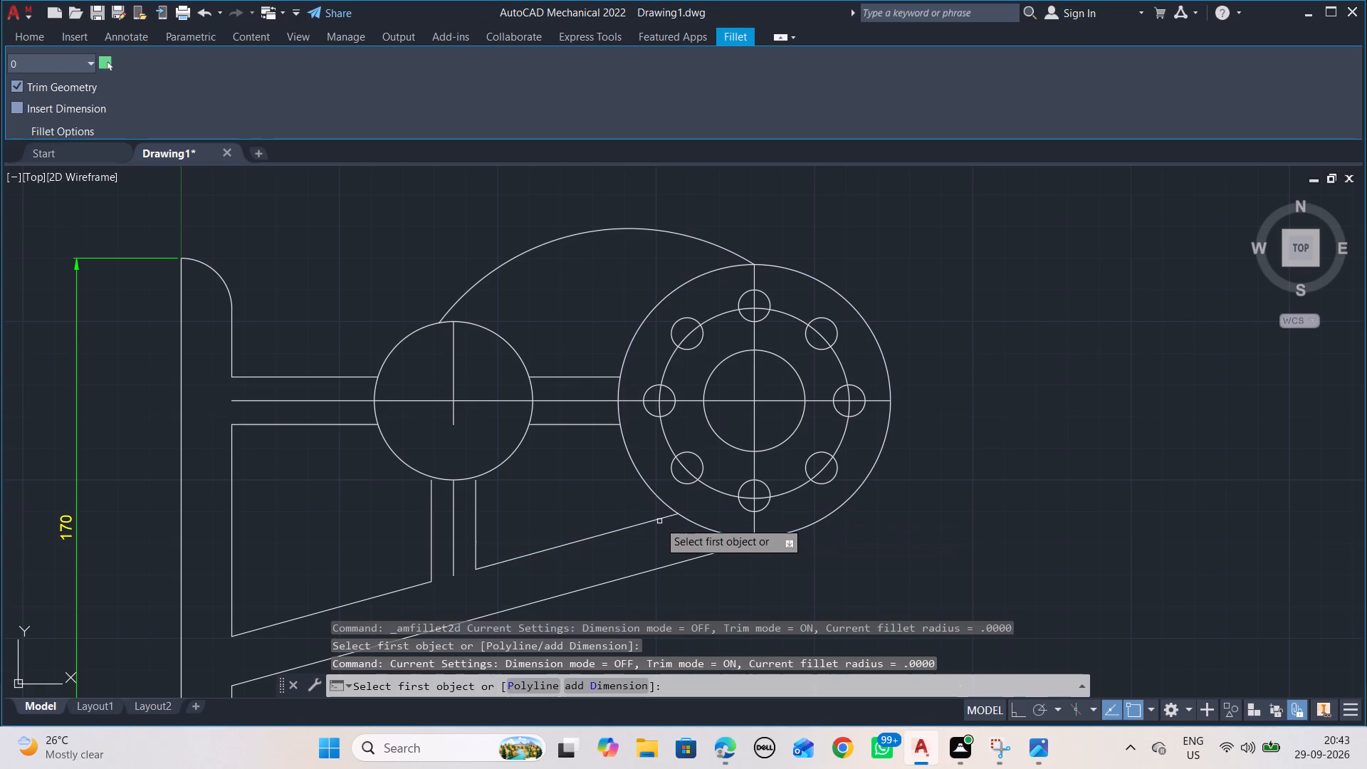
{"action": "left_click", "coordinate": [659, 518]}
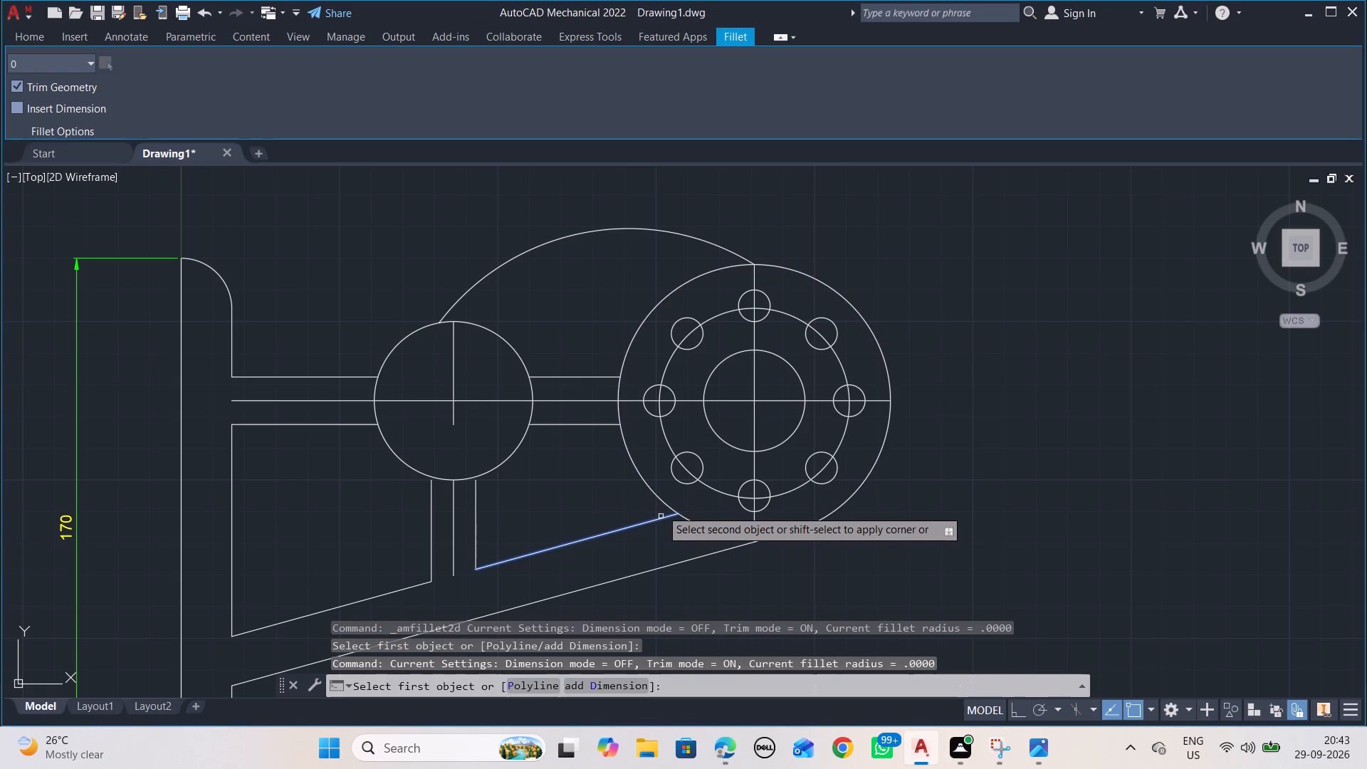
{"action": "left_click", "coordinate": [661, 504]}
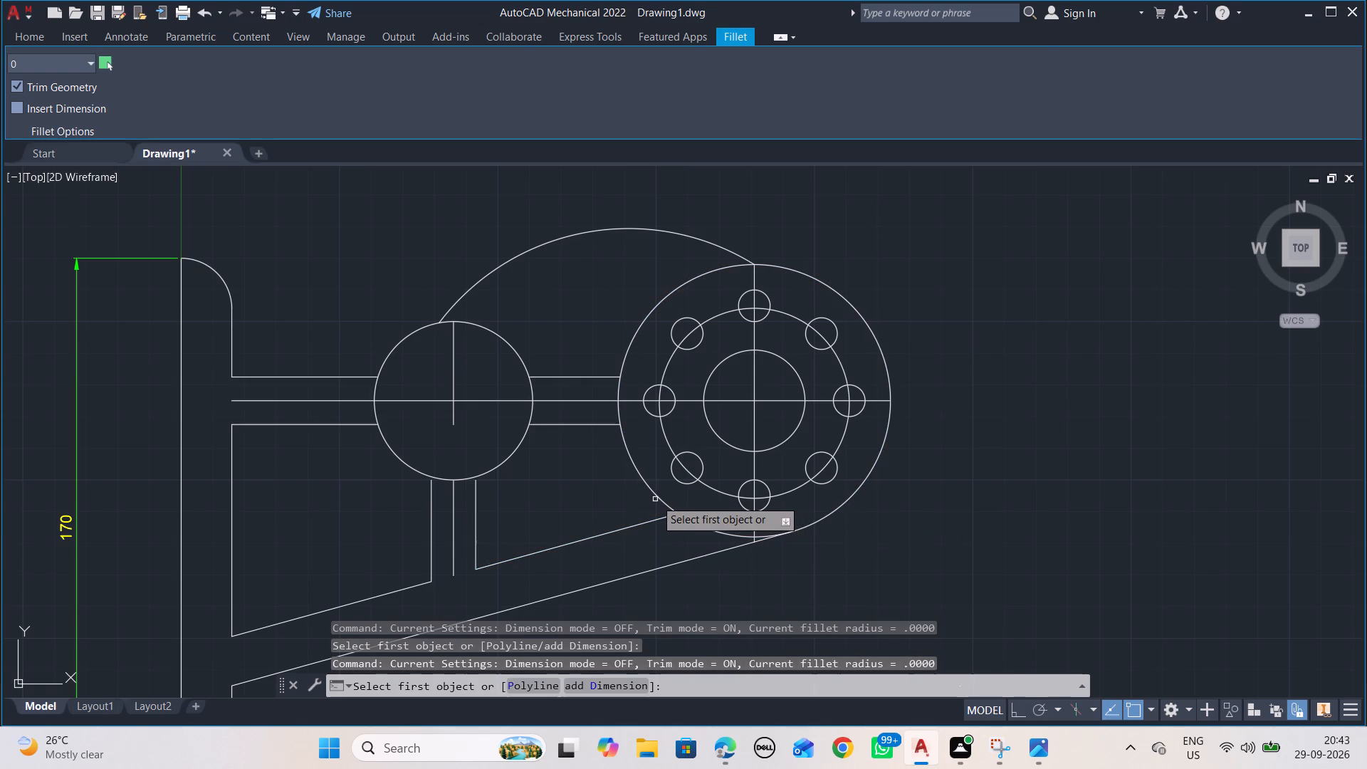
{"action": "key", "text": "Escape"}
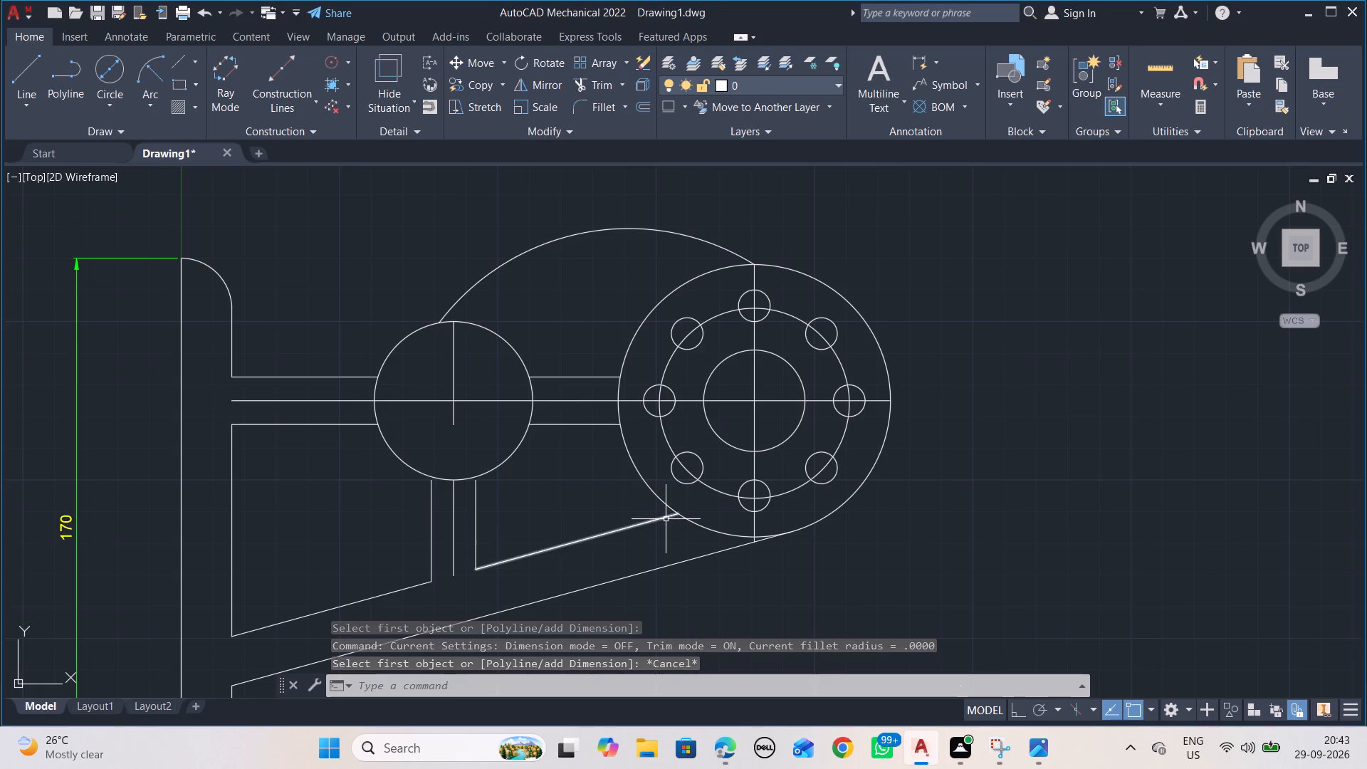
Check the fillet between the inclined rib and the large circle in the AUTOCAD_1.png reference.
{"action": "key", "text": "alt+Tab"}
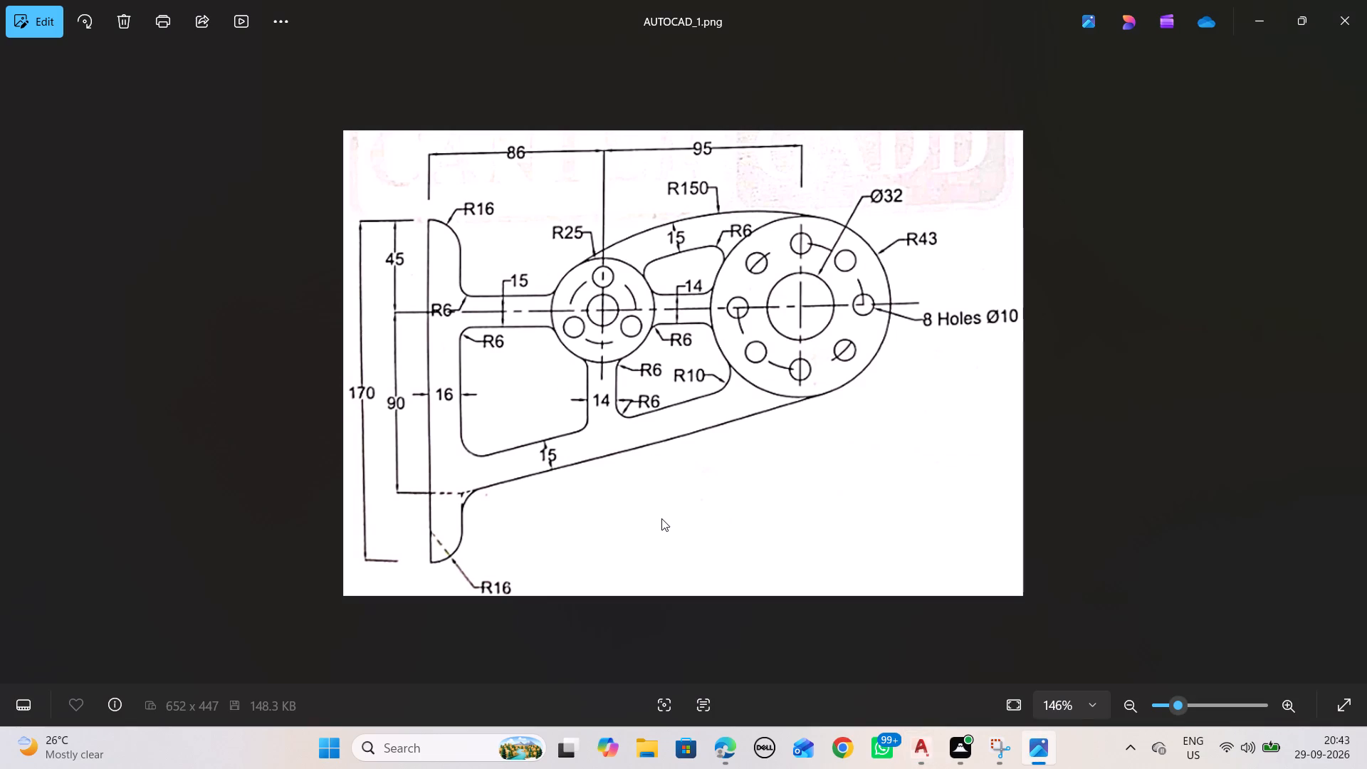
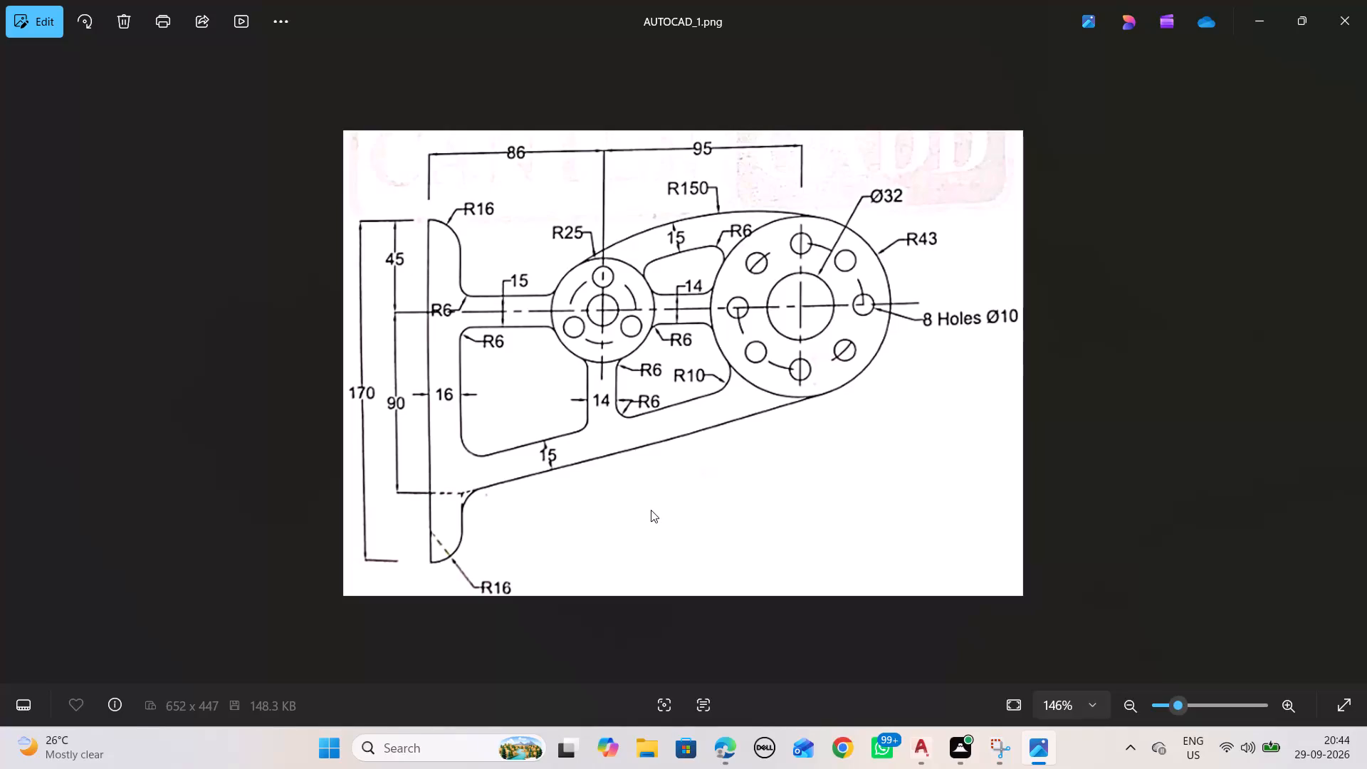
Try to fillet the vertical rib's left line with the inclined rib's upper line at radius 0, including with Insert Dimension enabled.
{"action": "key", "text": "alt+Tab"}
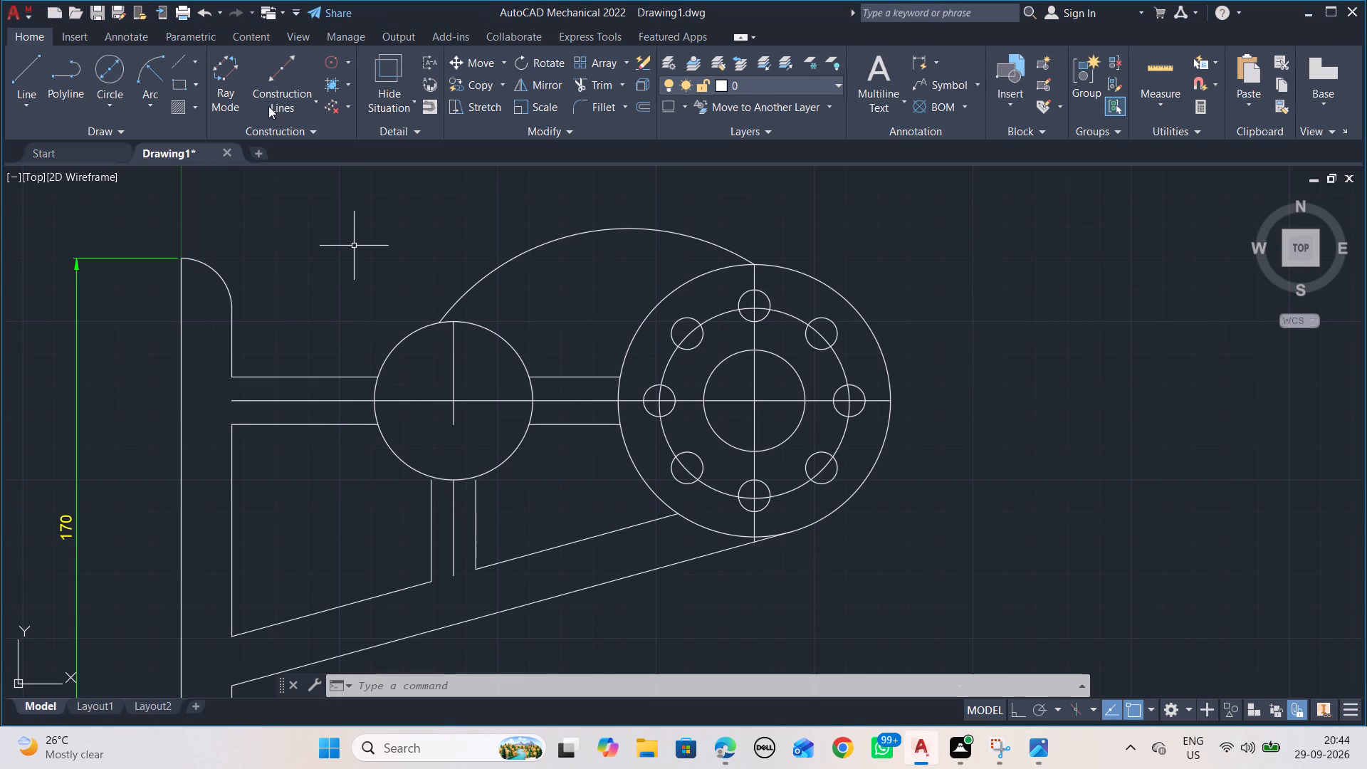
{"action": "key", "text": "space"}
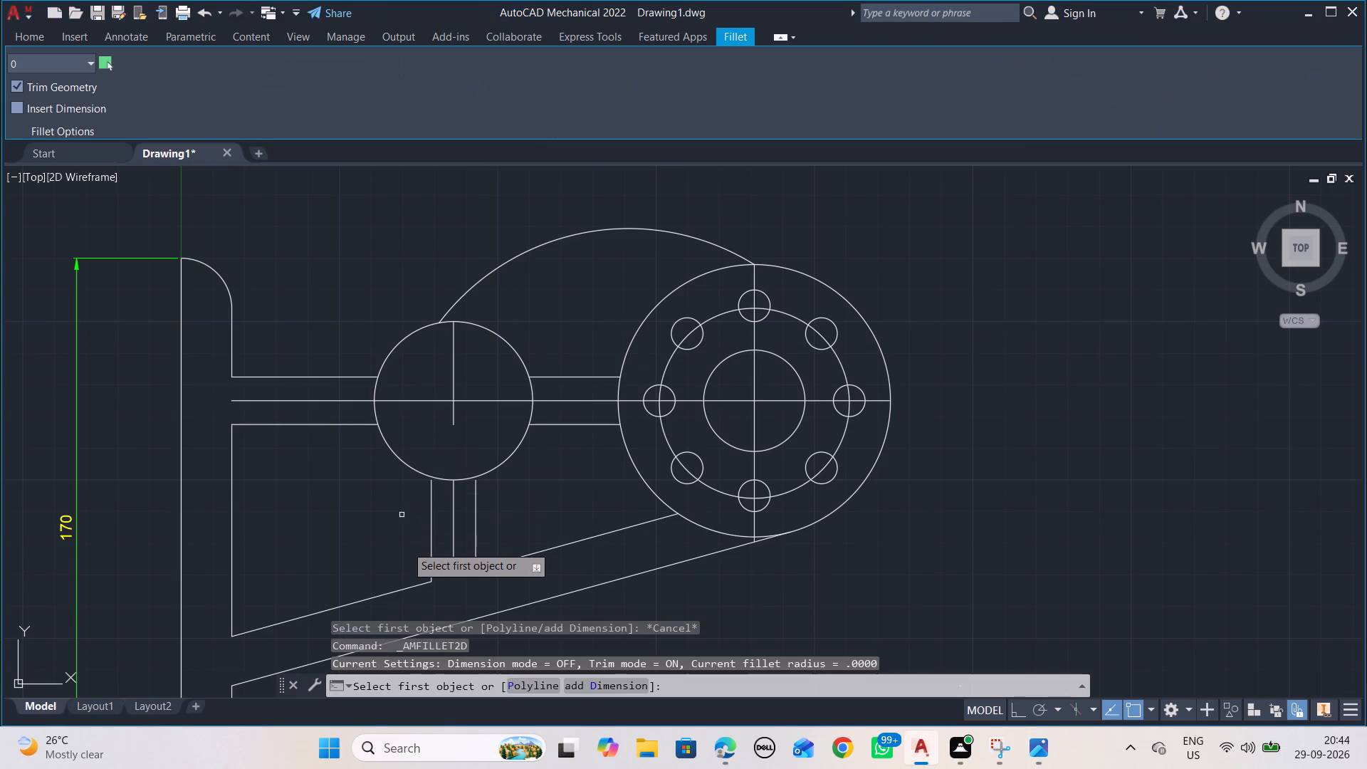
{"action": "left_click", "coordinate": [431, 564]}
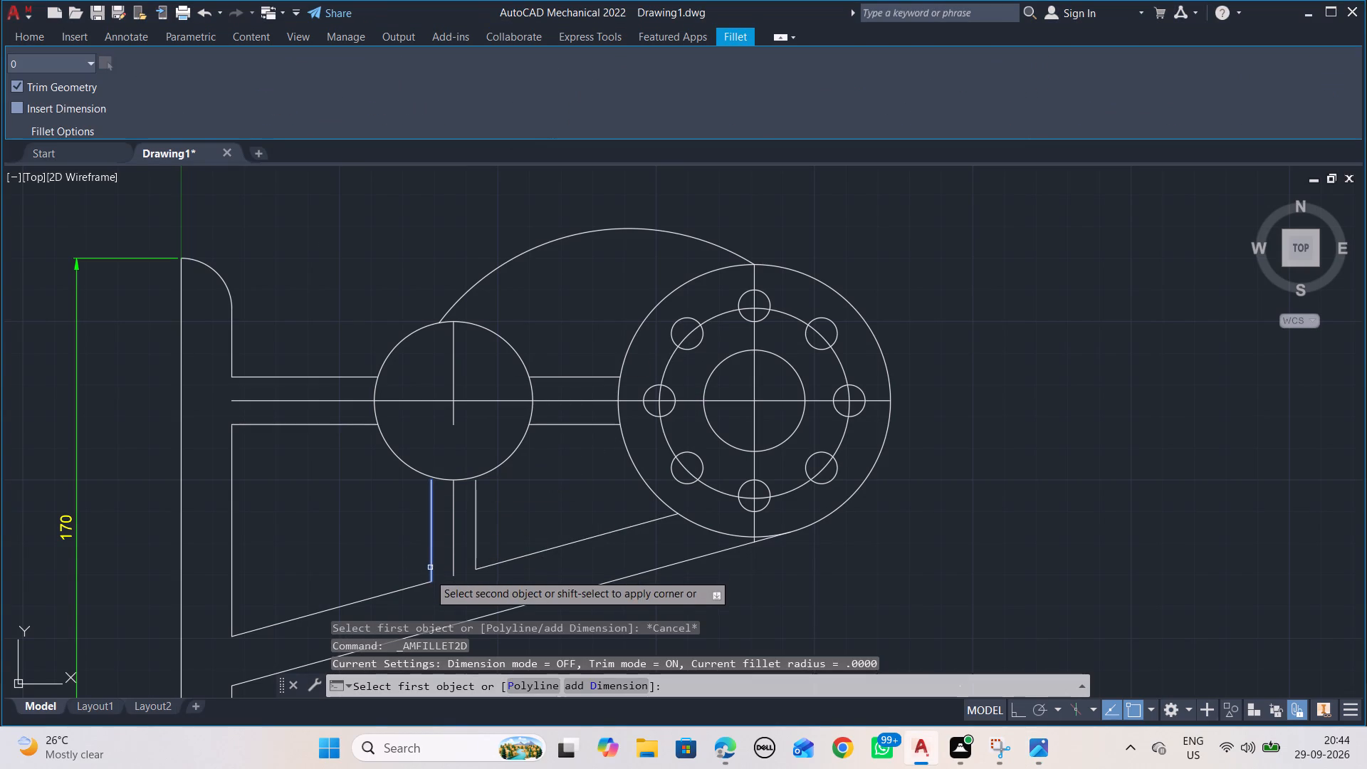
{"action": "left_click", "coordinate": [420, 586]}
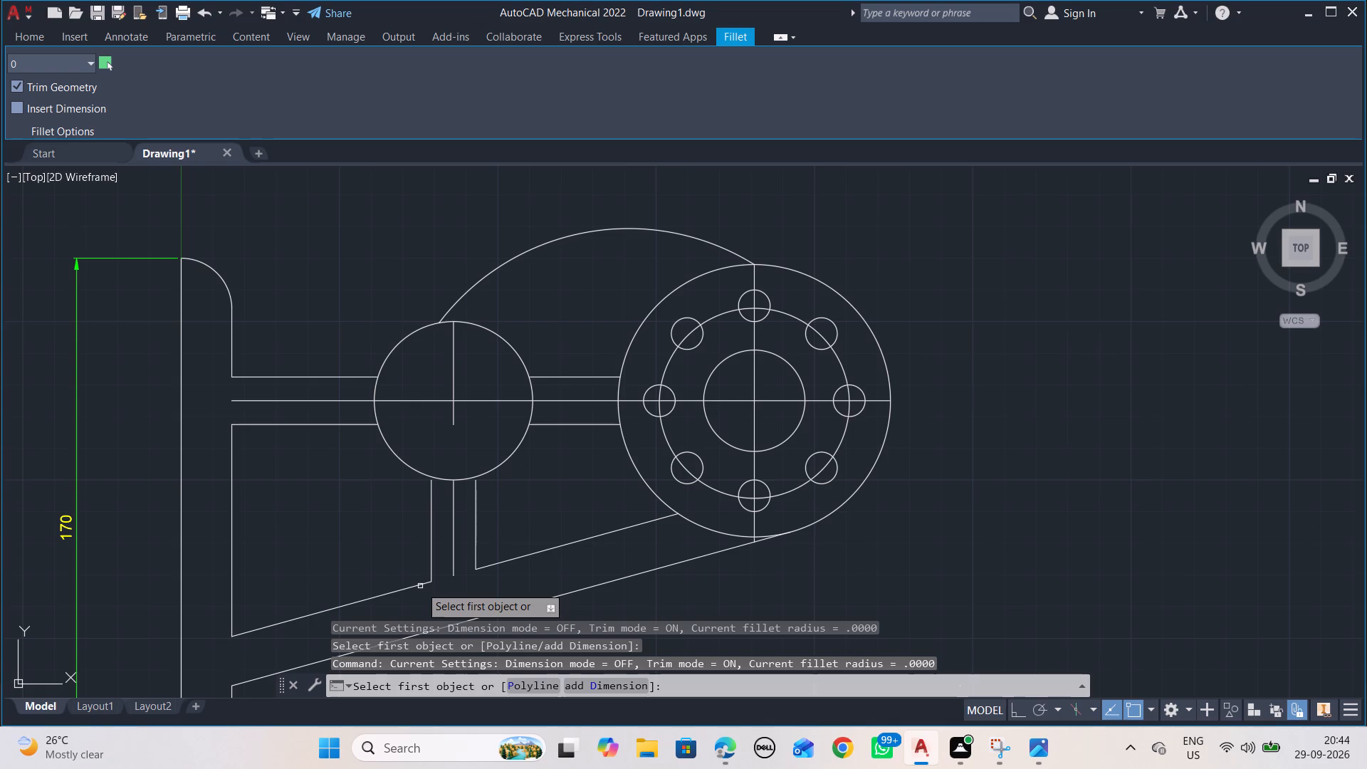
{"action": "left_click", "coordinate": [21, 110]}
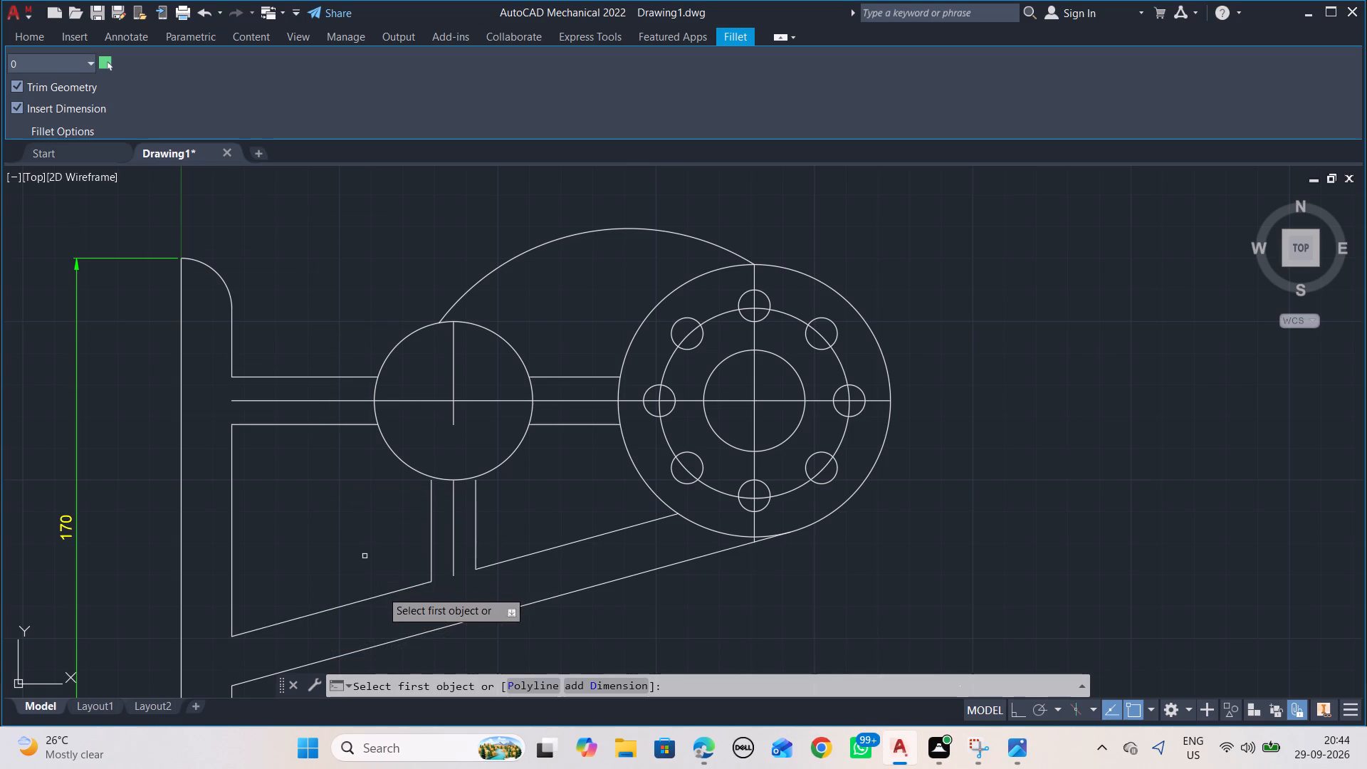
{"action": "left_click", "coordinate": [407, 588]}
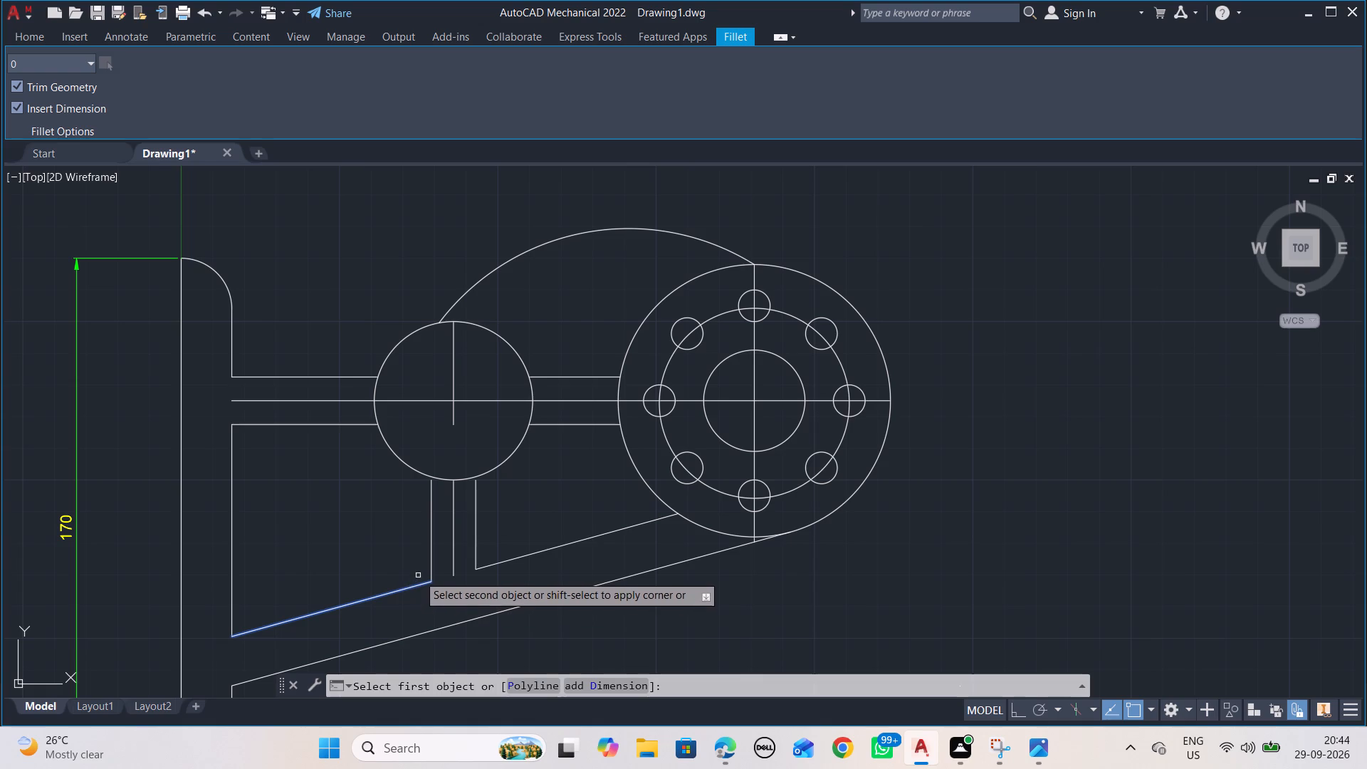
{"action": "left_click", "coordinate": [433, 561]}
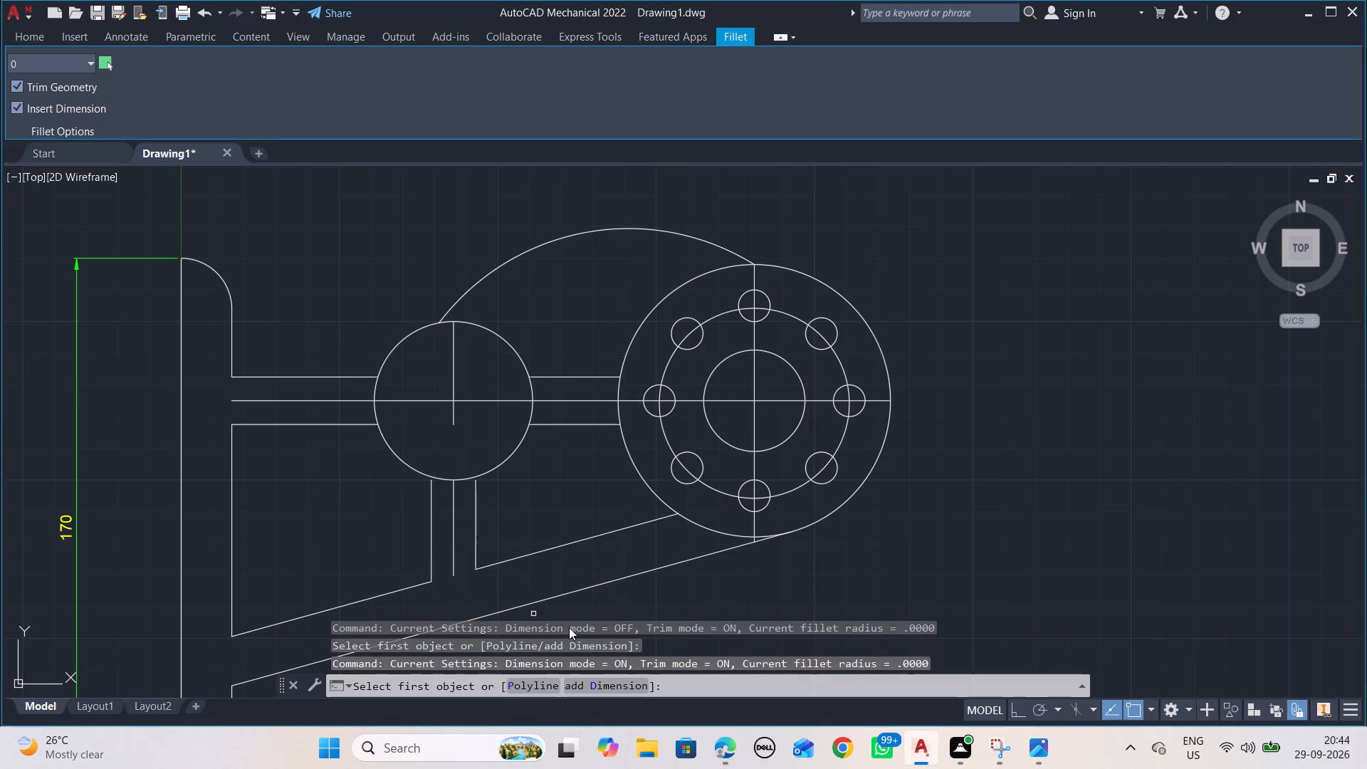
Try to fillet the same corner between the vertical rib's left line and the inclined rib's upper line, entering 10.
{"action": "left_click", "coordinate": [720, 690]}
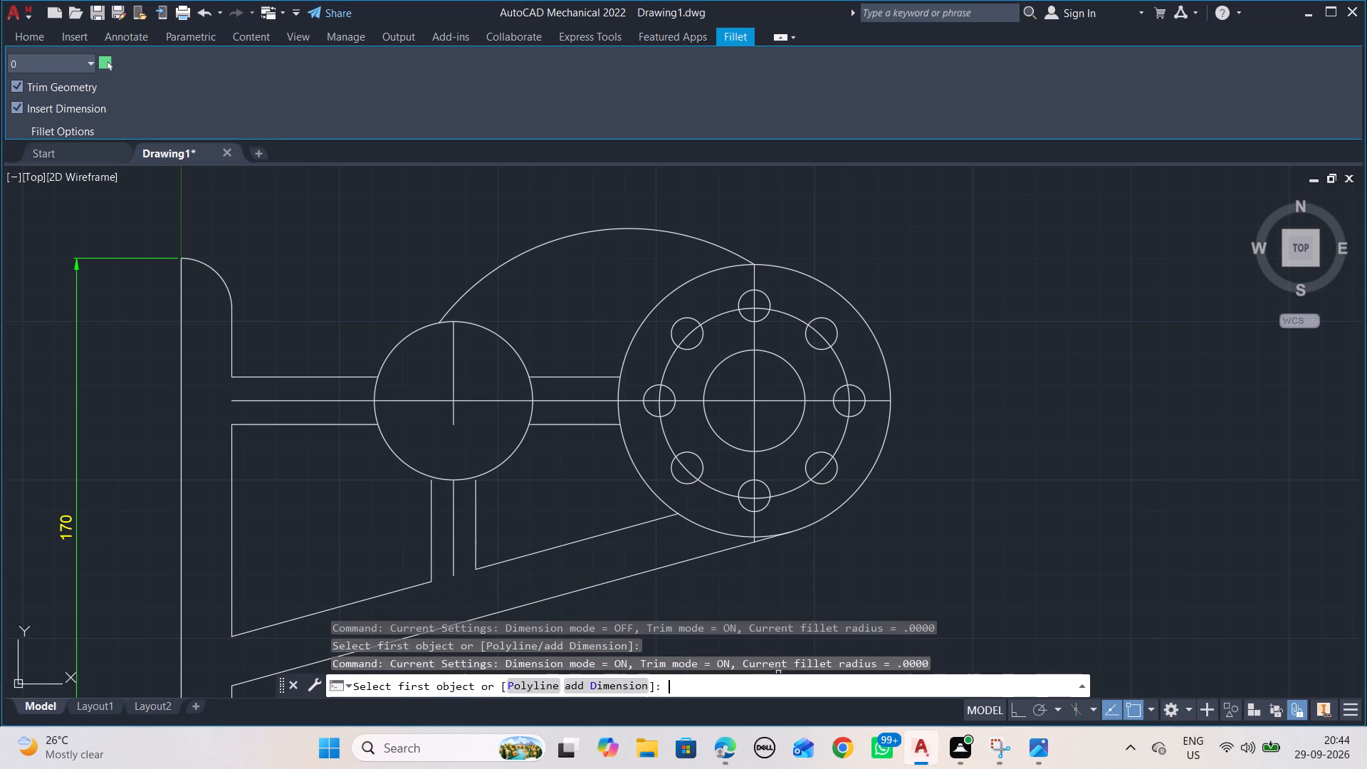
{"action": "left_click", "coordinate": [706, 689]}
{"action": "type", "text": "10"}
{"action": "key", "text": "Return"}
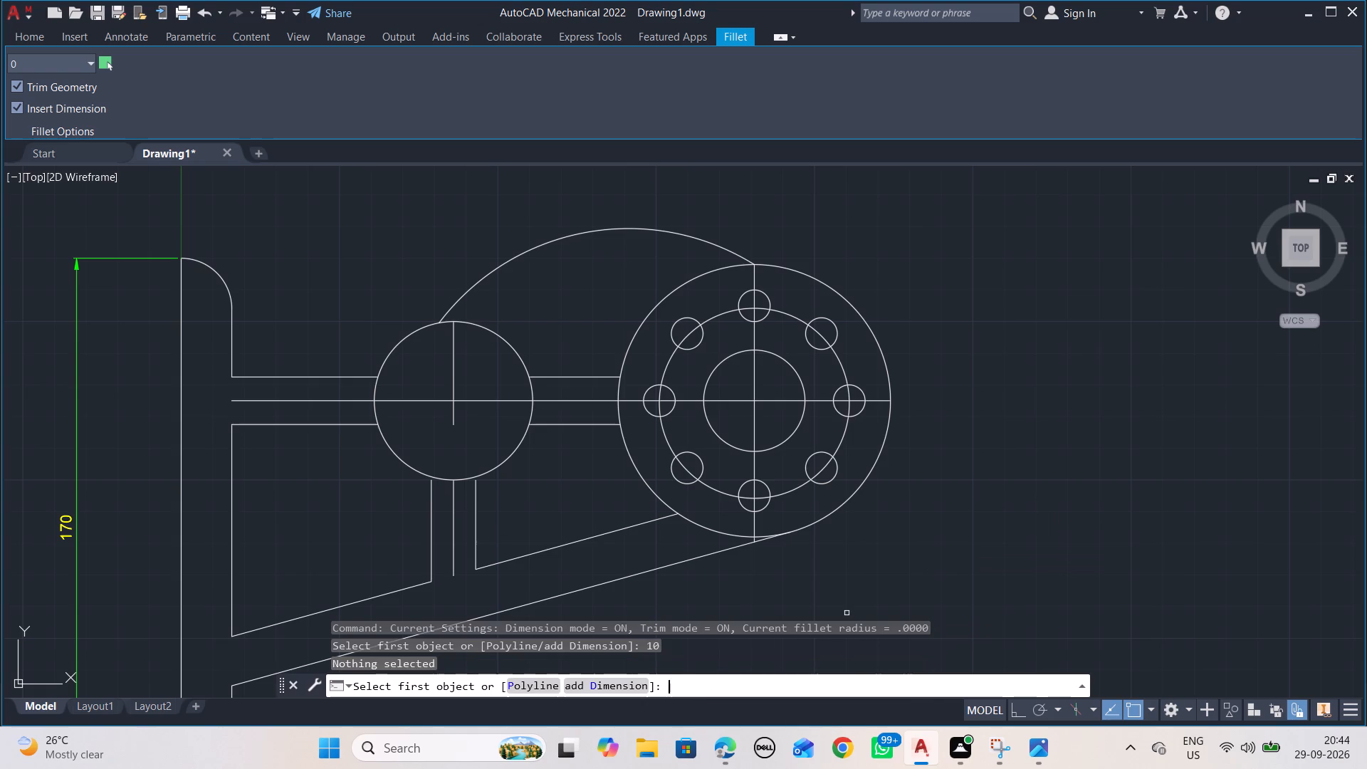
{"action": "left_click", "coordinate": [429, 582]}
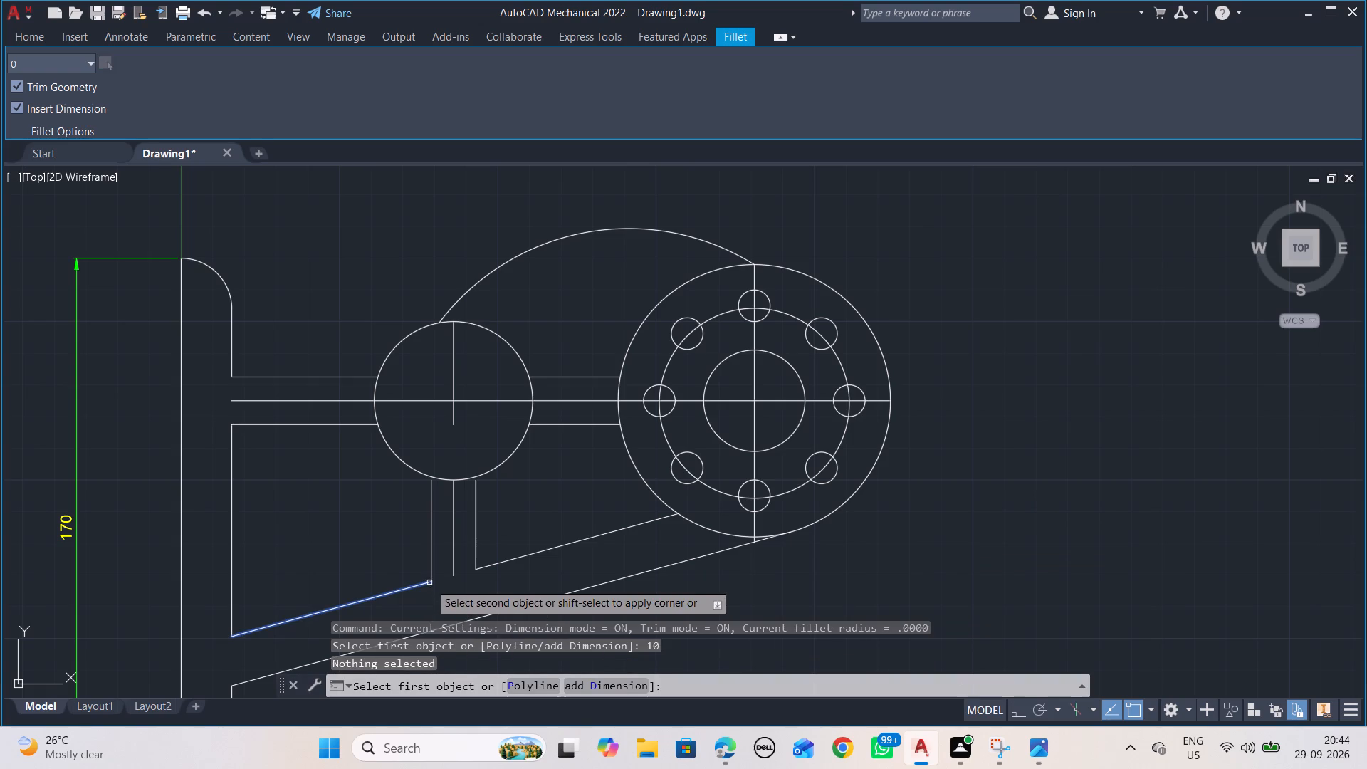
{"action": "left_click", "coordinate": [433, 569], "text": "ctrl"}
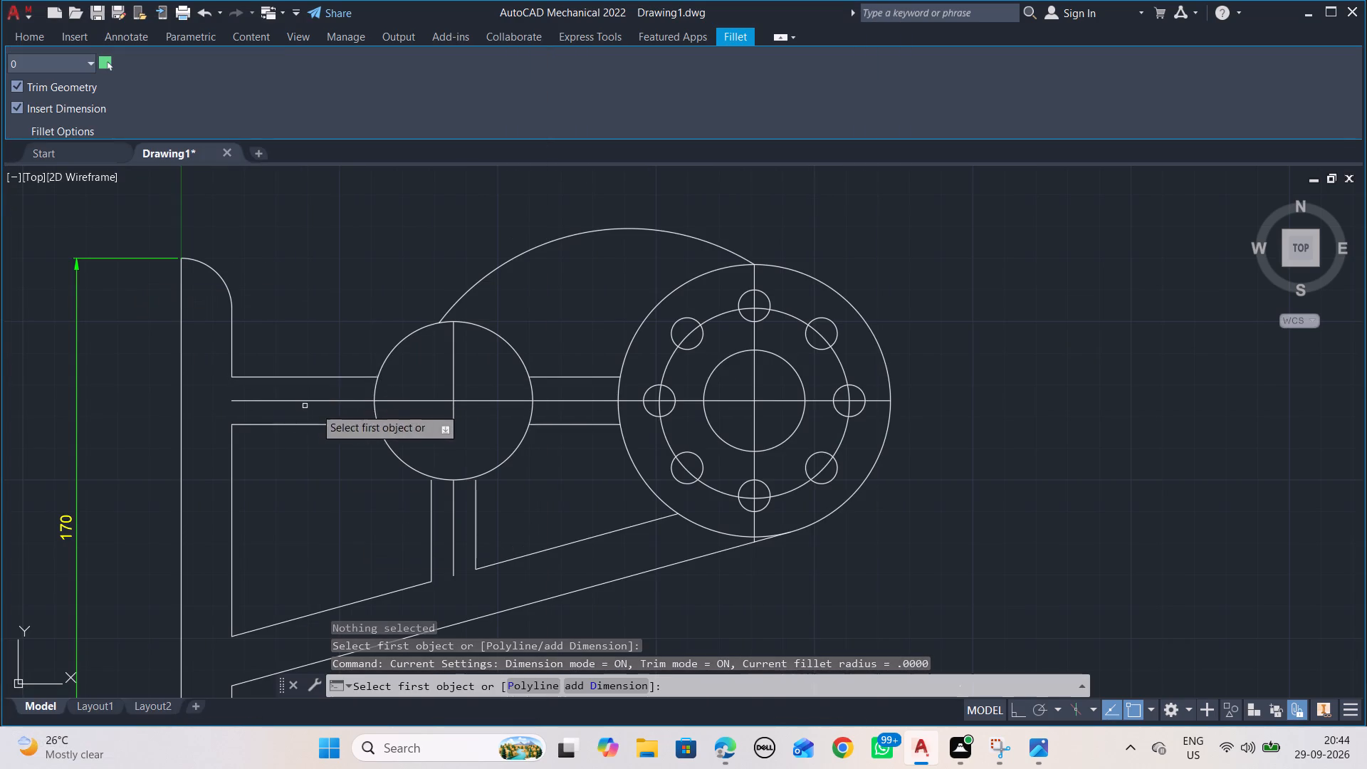
Draw a 15 mm diameter circle concentric with the R25 circle, checking the AUTOCAD_1.png reference.
{"action": "middle_click", "coordinate": [474, 369]}
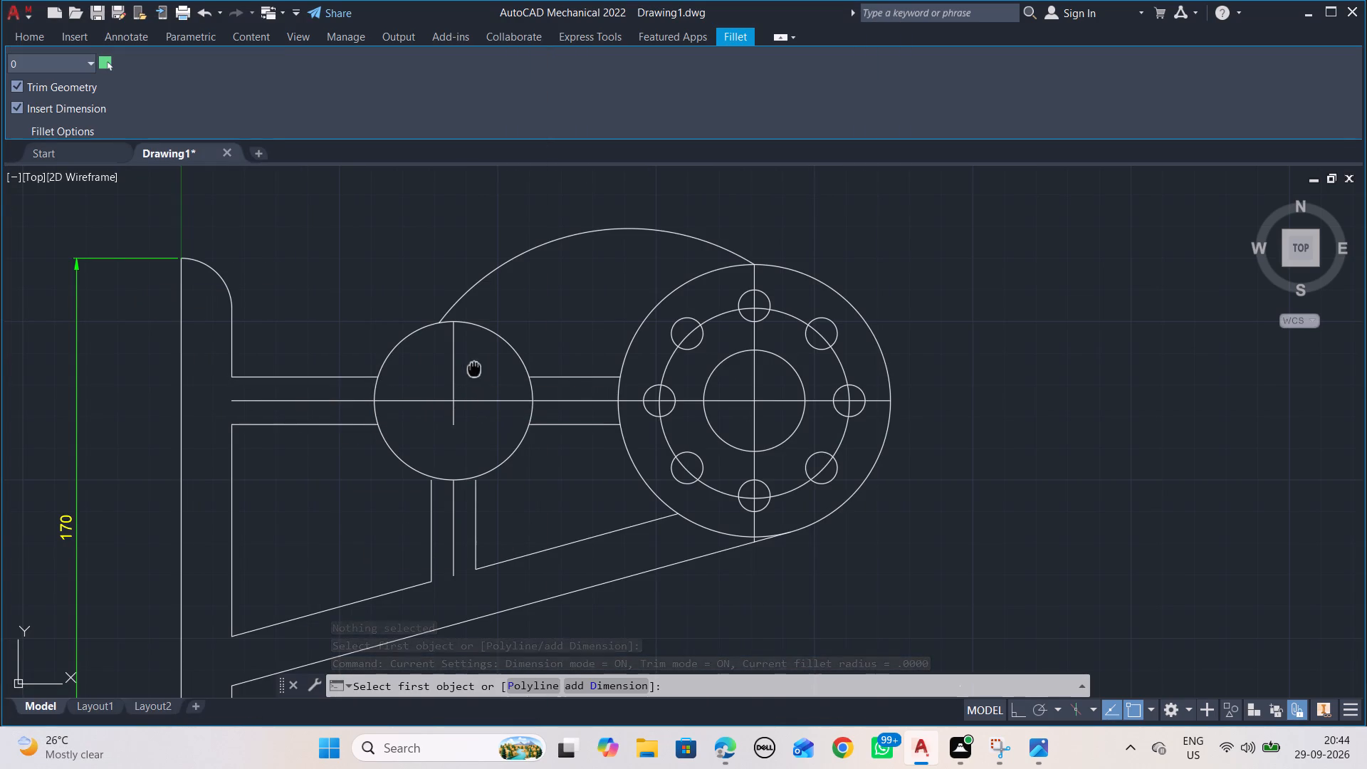
{"action": "scroll", "coordinate": [476, 368], "scroll_direction": "down", "scroll_amount": 3}
{"action": "scroll", "coordinate": [476, 368], "scroll_direction": "up", "scroll_amount": 2}
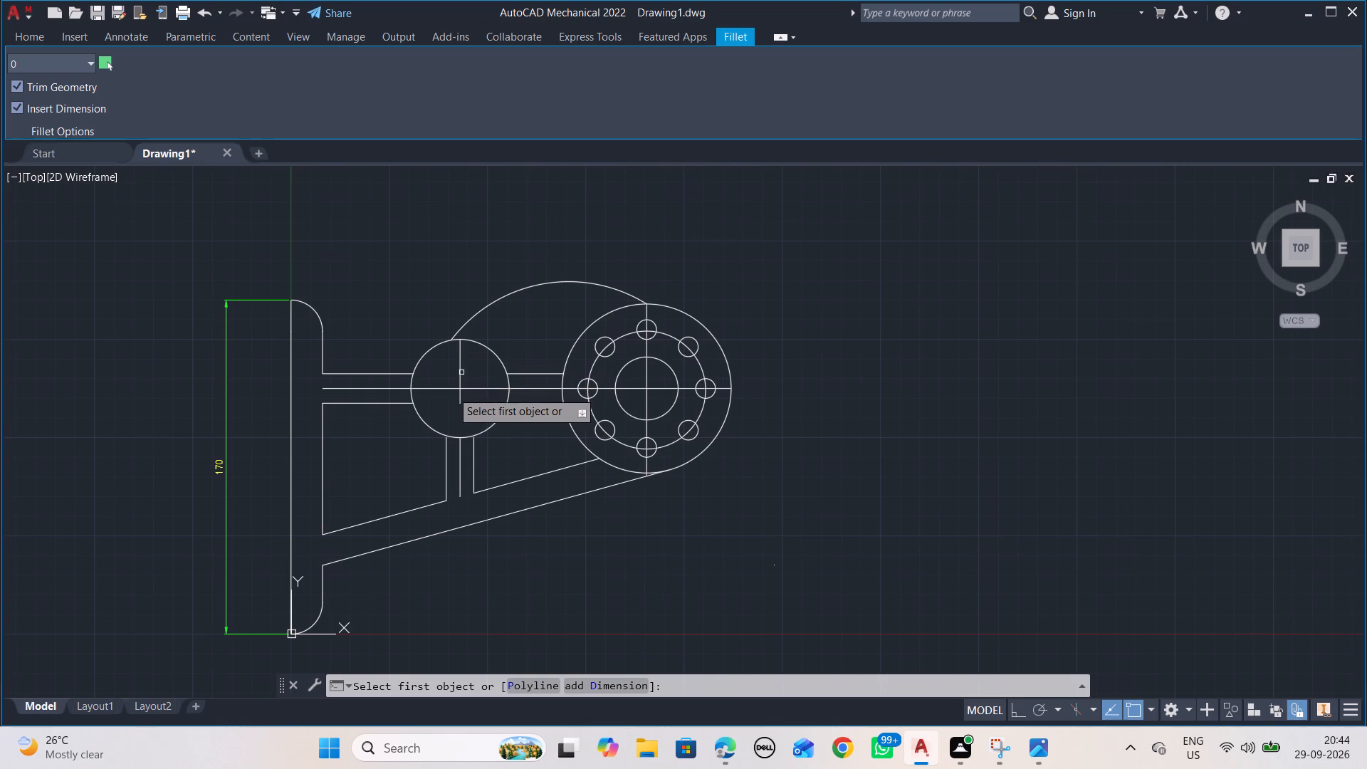
{"action": "middle_click_drag", "start_coordinate": [294, 355], "coordinate": [439, 249]}
{"action": "scroll", "coordinate": [306, 357], "scroll_direction": "up", "scroll_amount": 1}
{"action": "scroll", "coordinate": [443, 251], "scroll_direction": "down", "scroll_amount": 1}
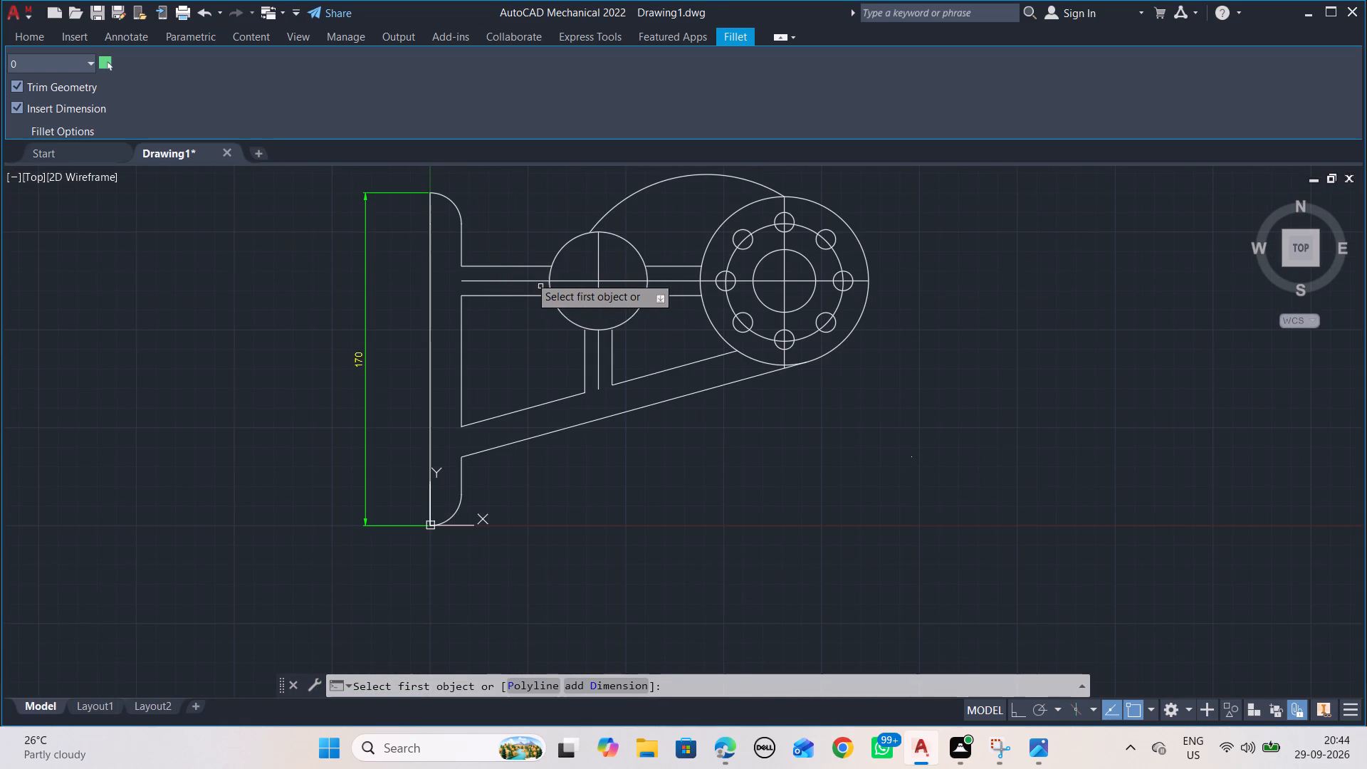
{"action": "key", "text": "alt+Tab"}
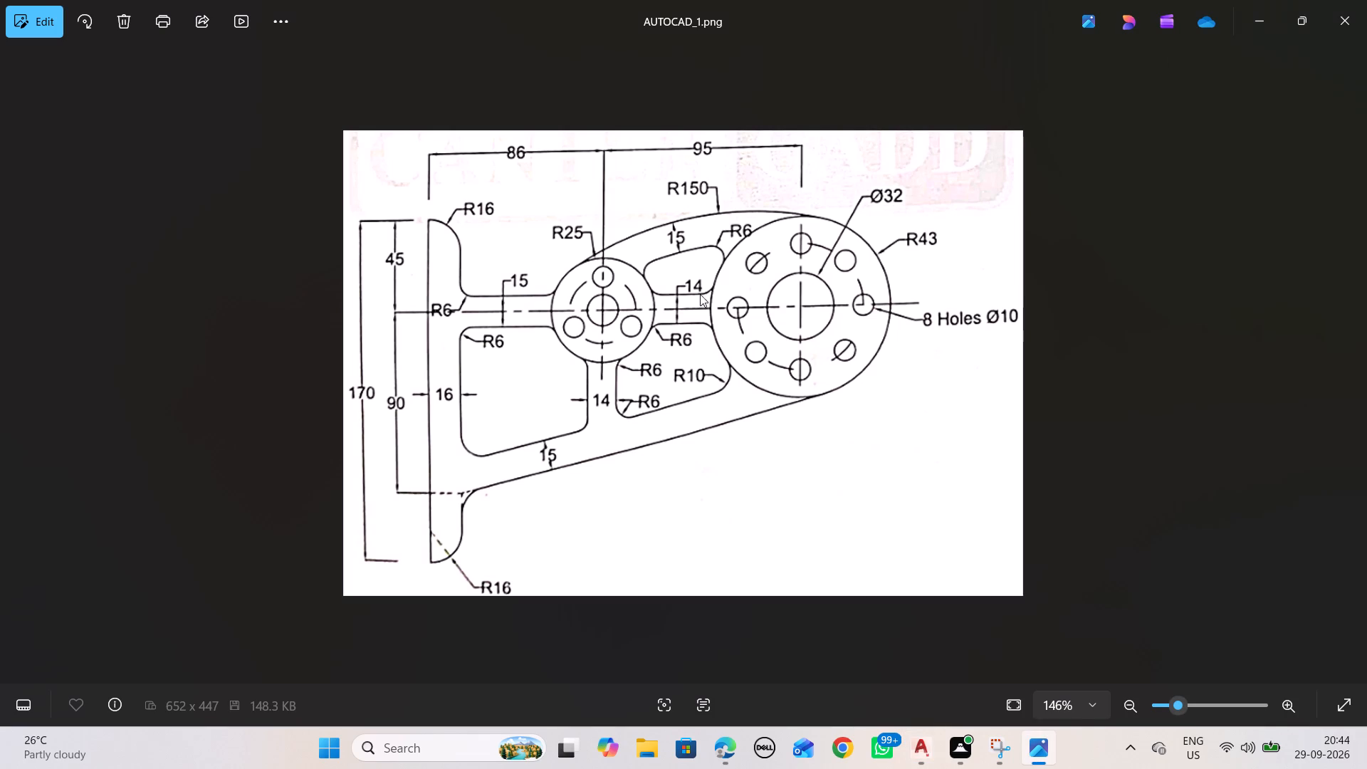
{"action": "key", "text": "alt+Tab"}
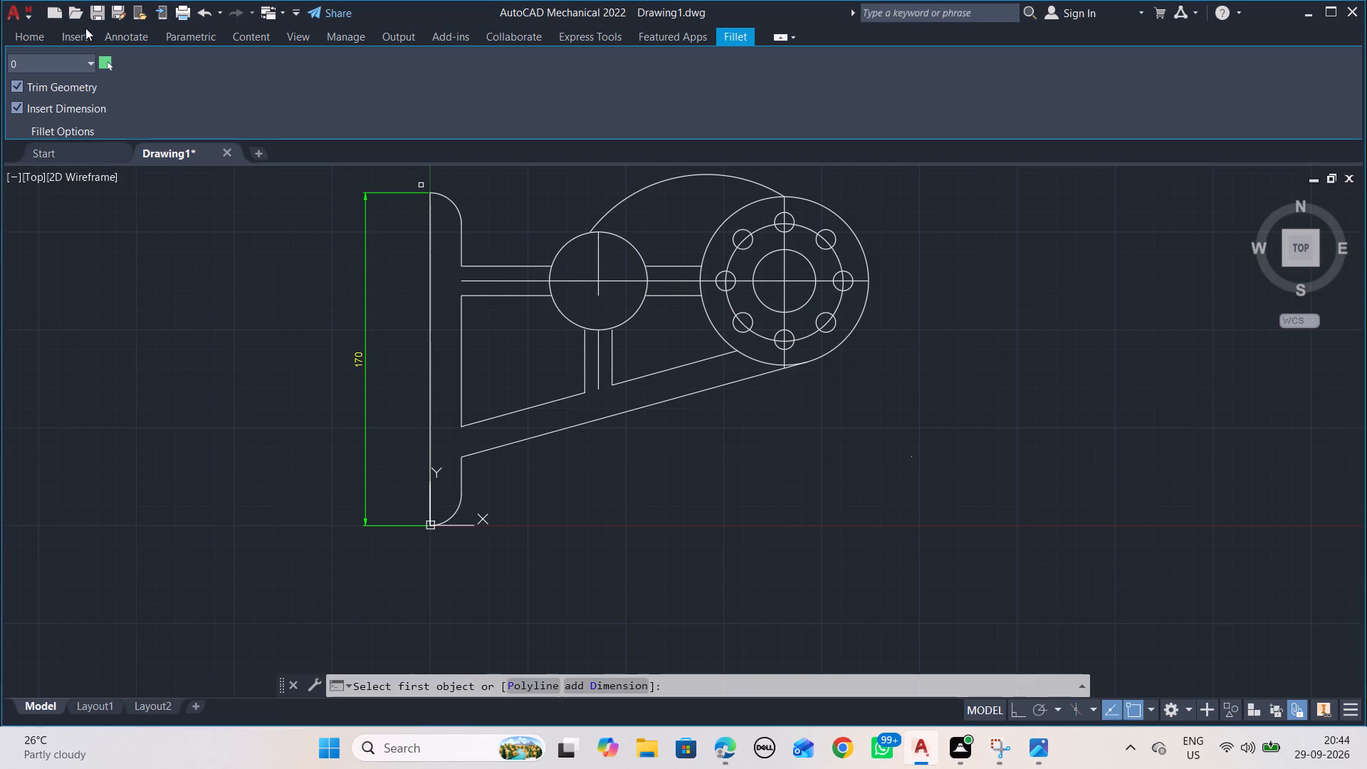
{"action": "left_click", "coordinate": [38, 35]}
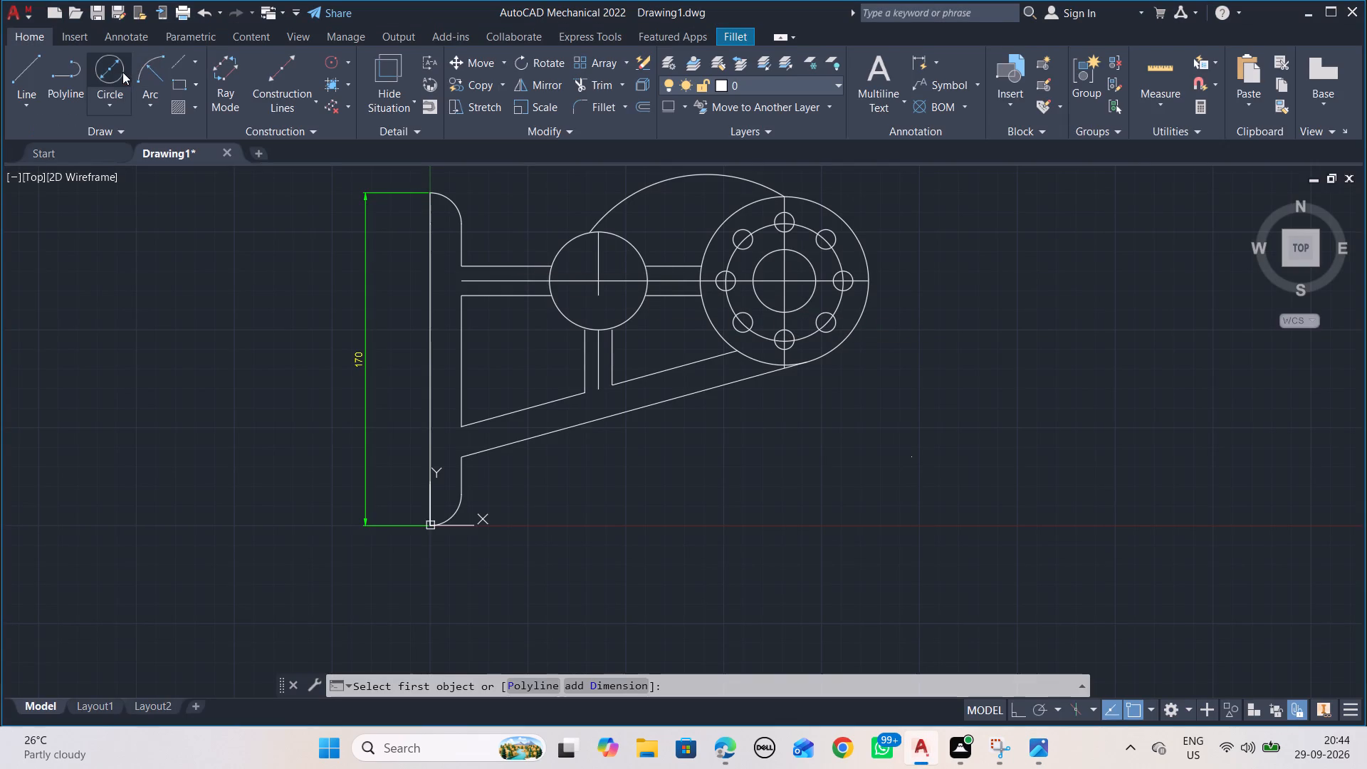
{"action": "left_click", "coordinate": [122, 72]}
{"action": "key", "text": "alt+Tab"}
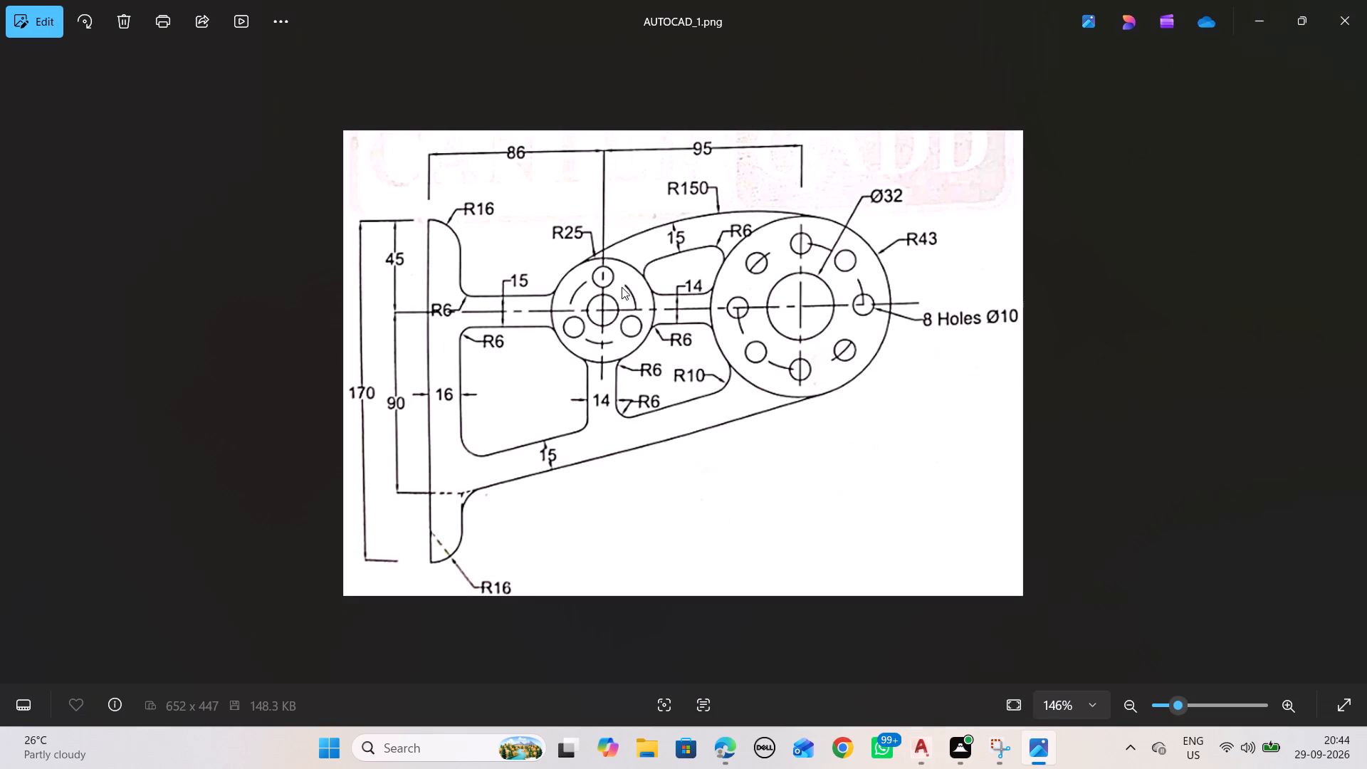
{"action": "key", "text": "alt+Tab"}
{"action": "scroll", "coordinate": [596, 286], "scroll_direction": "up", "scroll_amount": 1}
{"action": "left_click", "coordinate": [594, 276]}
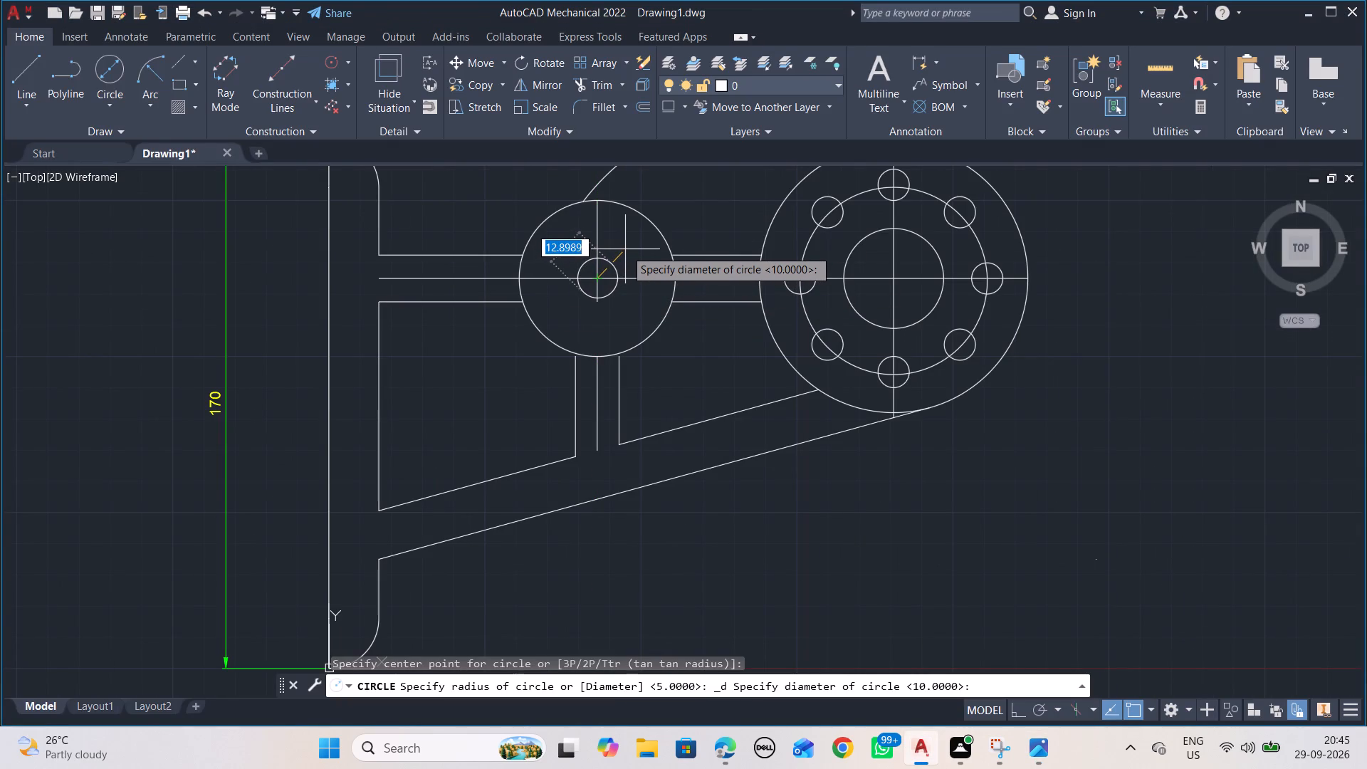
{"action": "type", "text": "12"}
{"action": "key", "text": "BackSpace"}
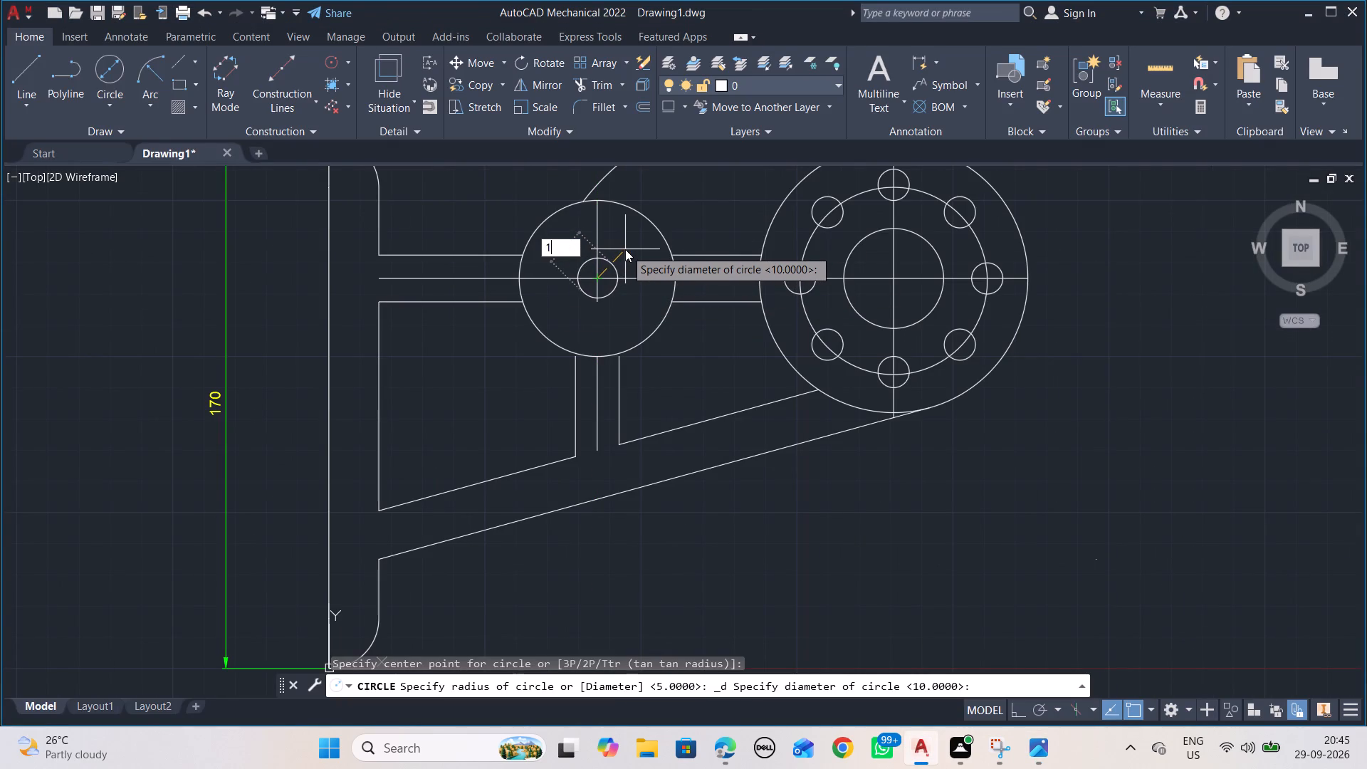
{"action": "key", "text": "5"}
{"action": "key", "text": "Return"}
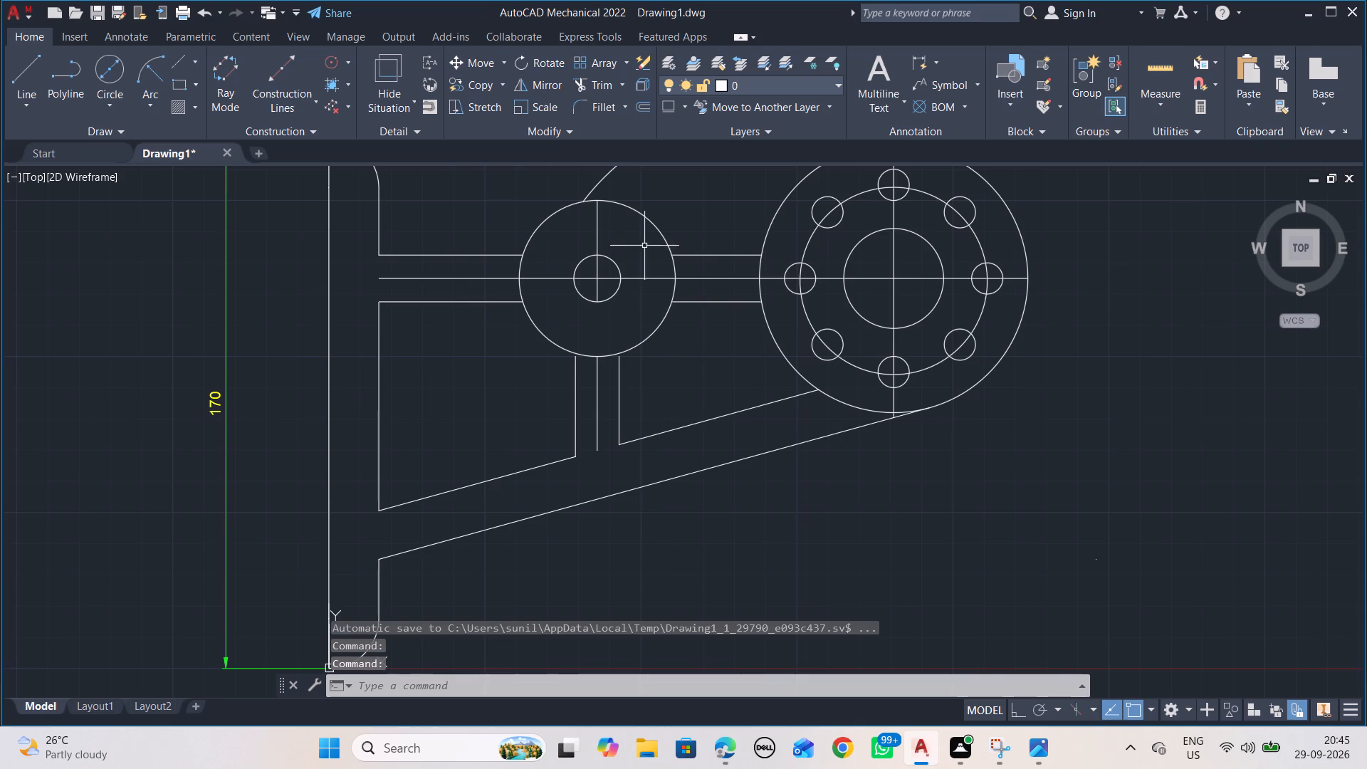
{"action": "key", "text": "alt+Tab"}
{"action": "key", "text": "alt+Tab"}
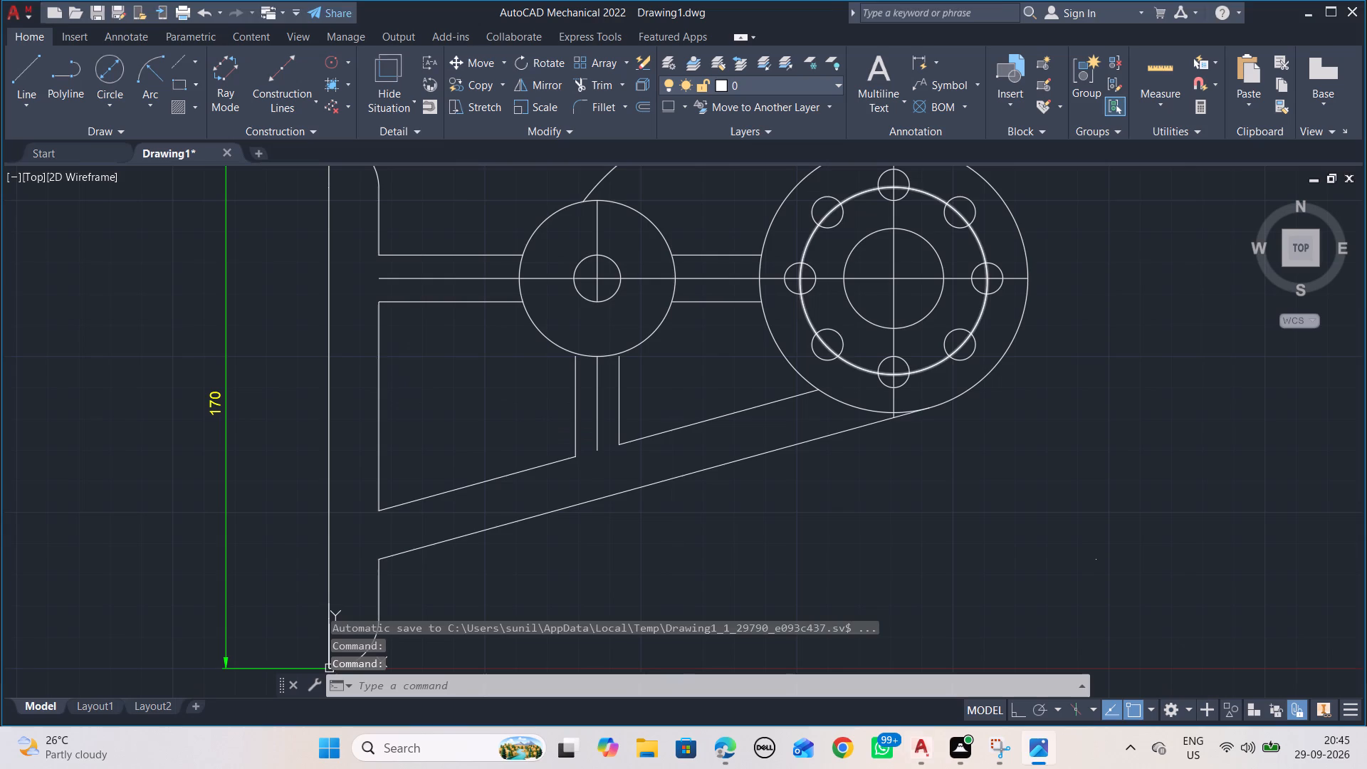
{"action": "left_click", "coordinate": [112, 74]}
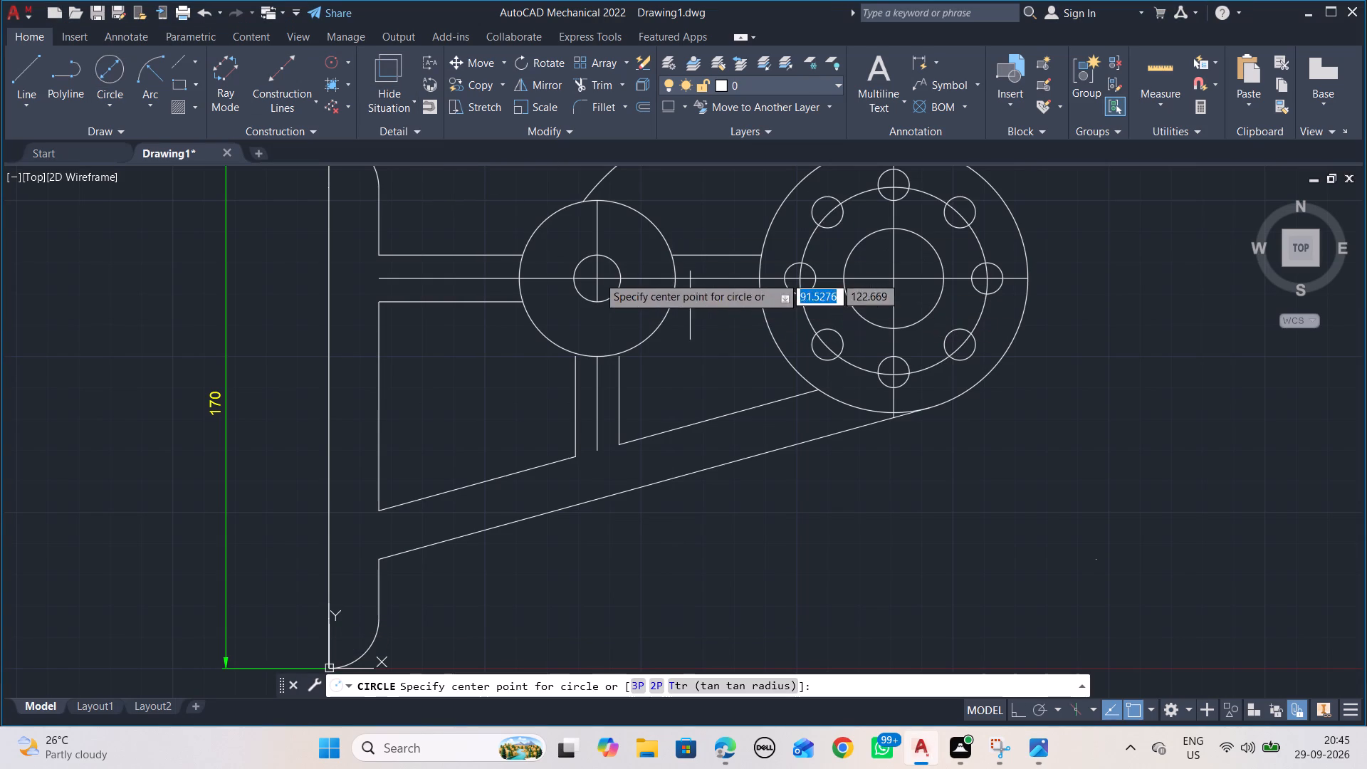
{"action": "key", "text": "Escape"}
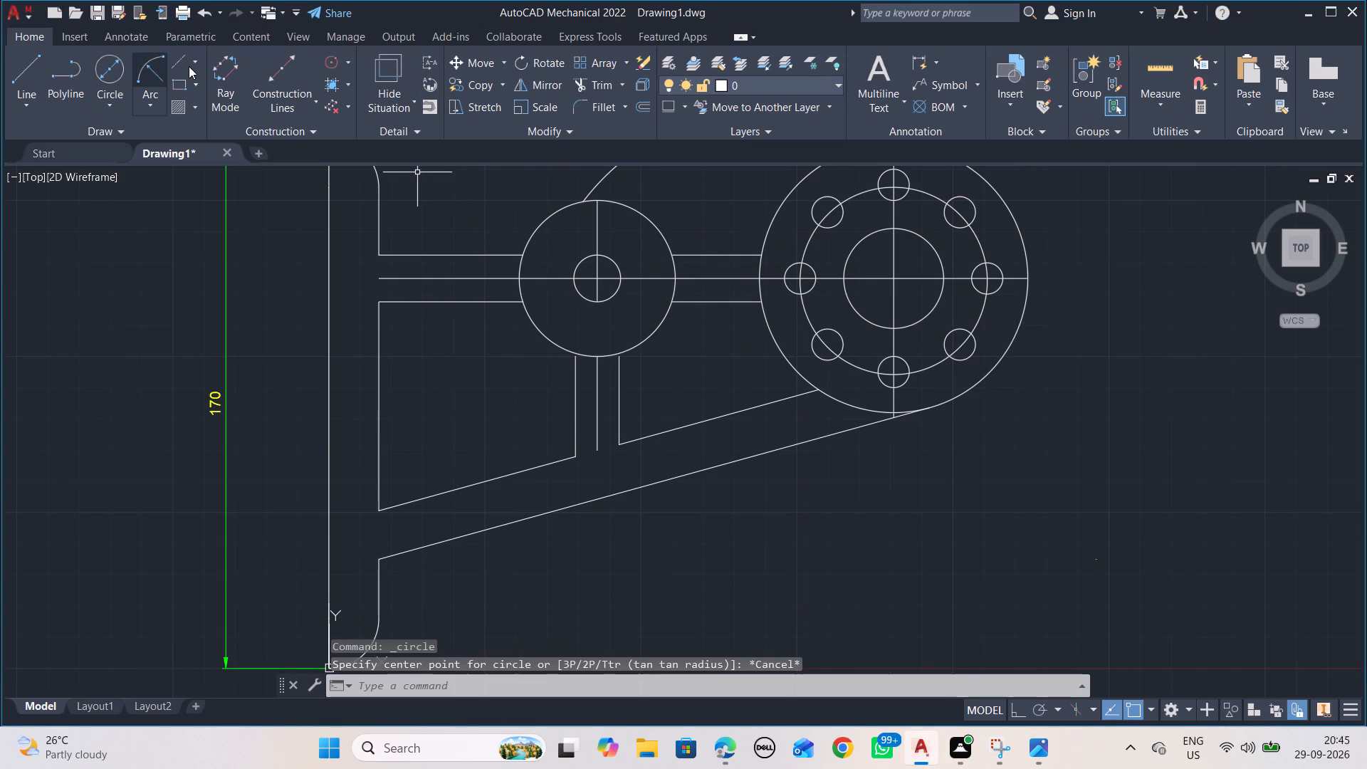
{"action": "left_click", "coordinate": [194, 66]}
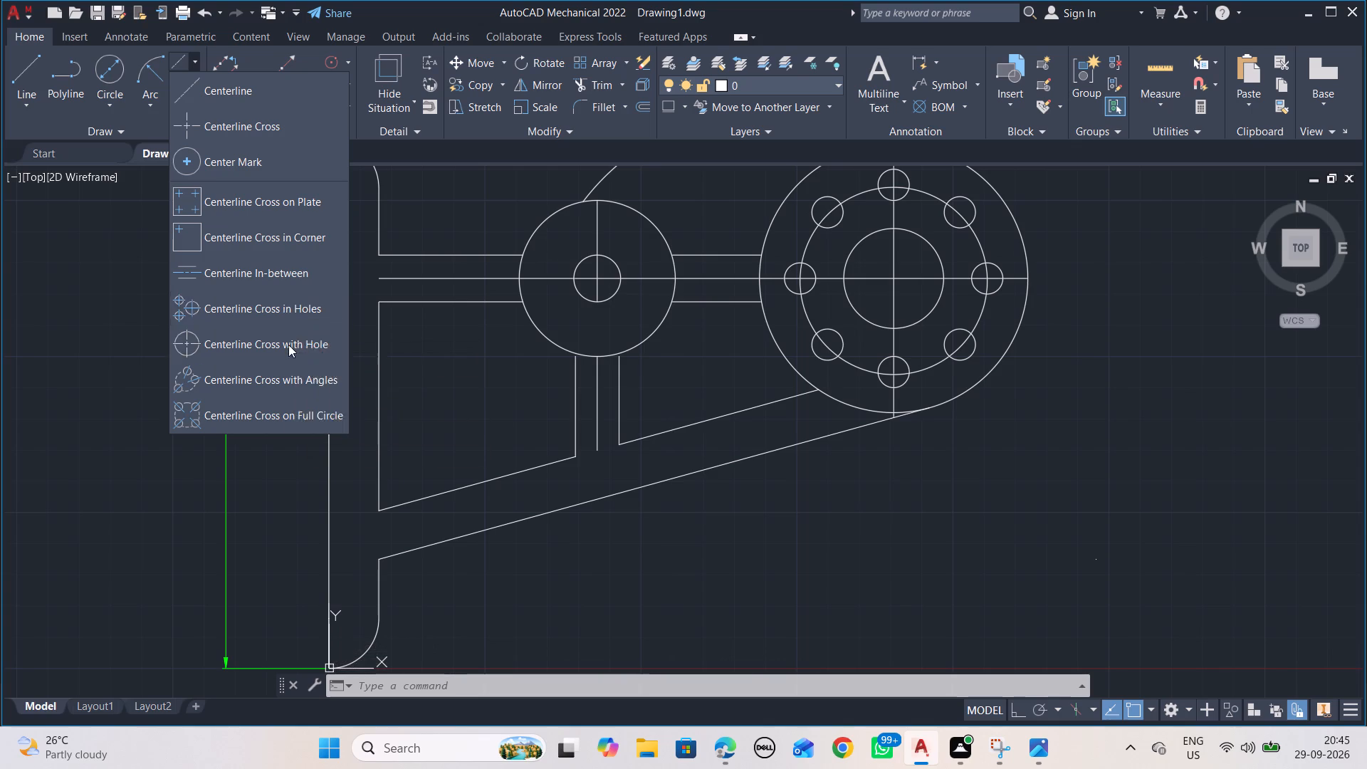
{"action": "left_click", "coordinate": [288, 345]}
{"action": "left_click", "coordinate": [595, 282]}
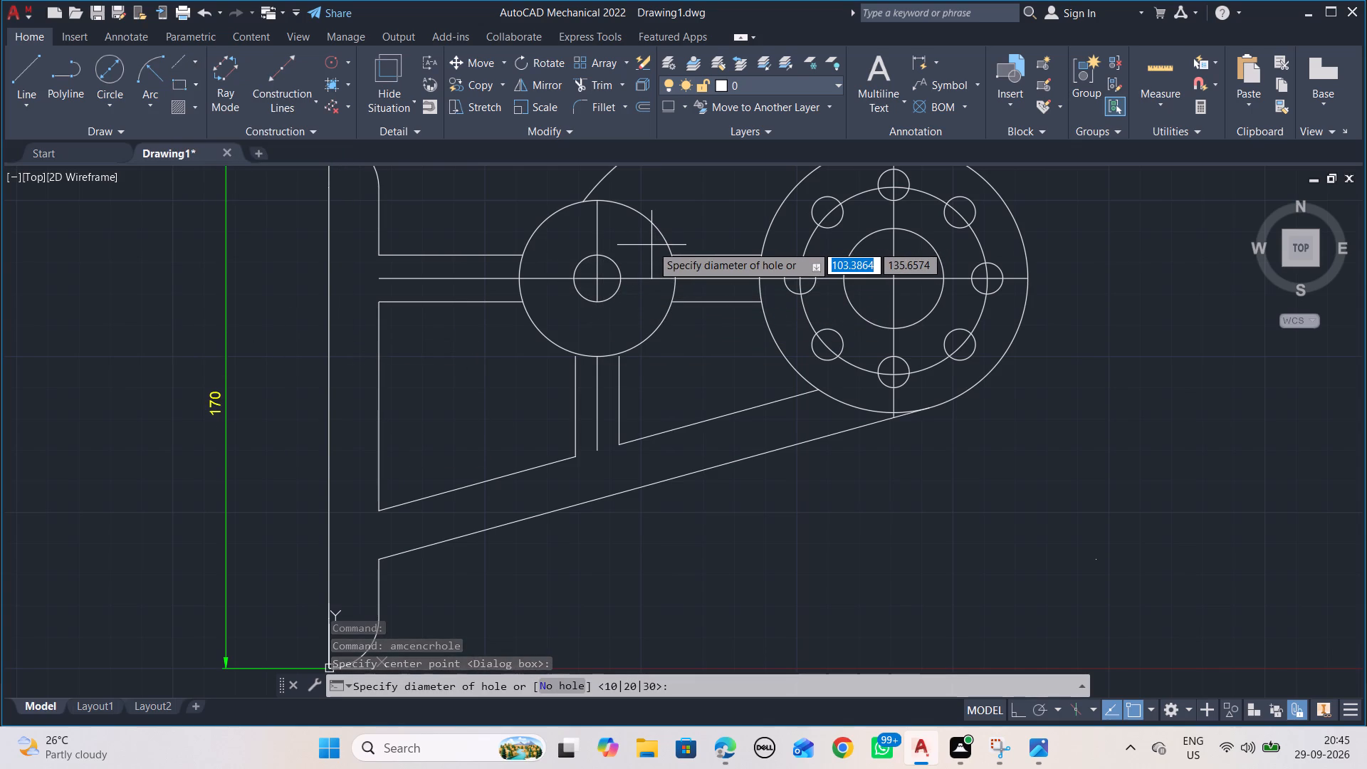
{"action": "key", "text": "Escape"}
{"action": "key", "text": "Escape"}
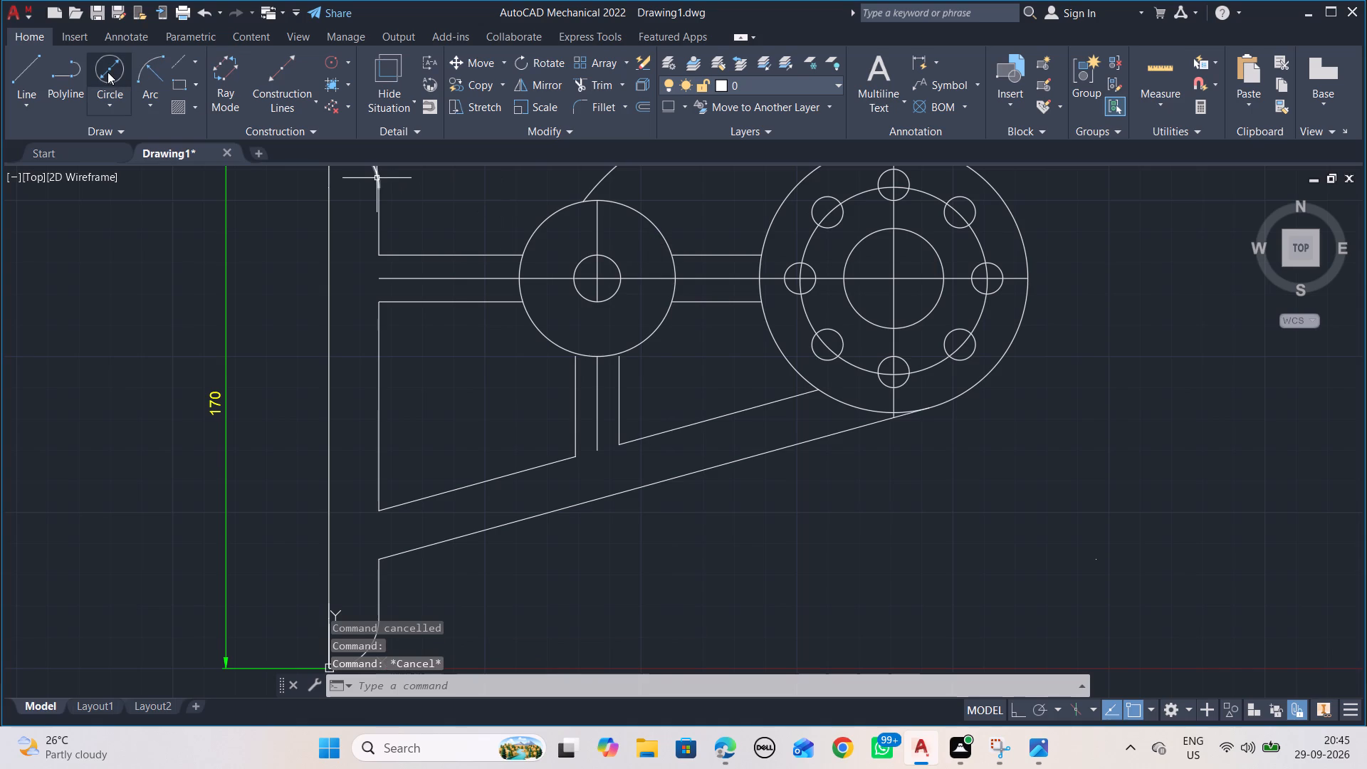
Draw a 35 mm diameter circle concentric with the R25 circle as the pitch circle for its small holes.
{"action": "left_click", "coordinate": [108, 72]}
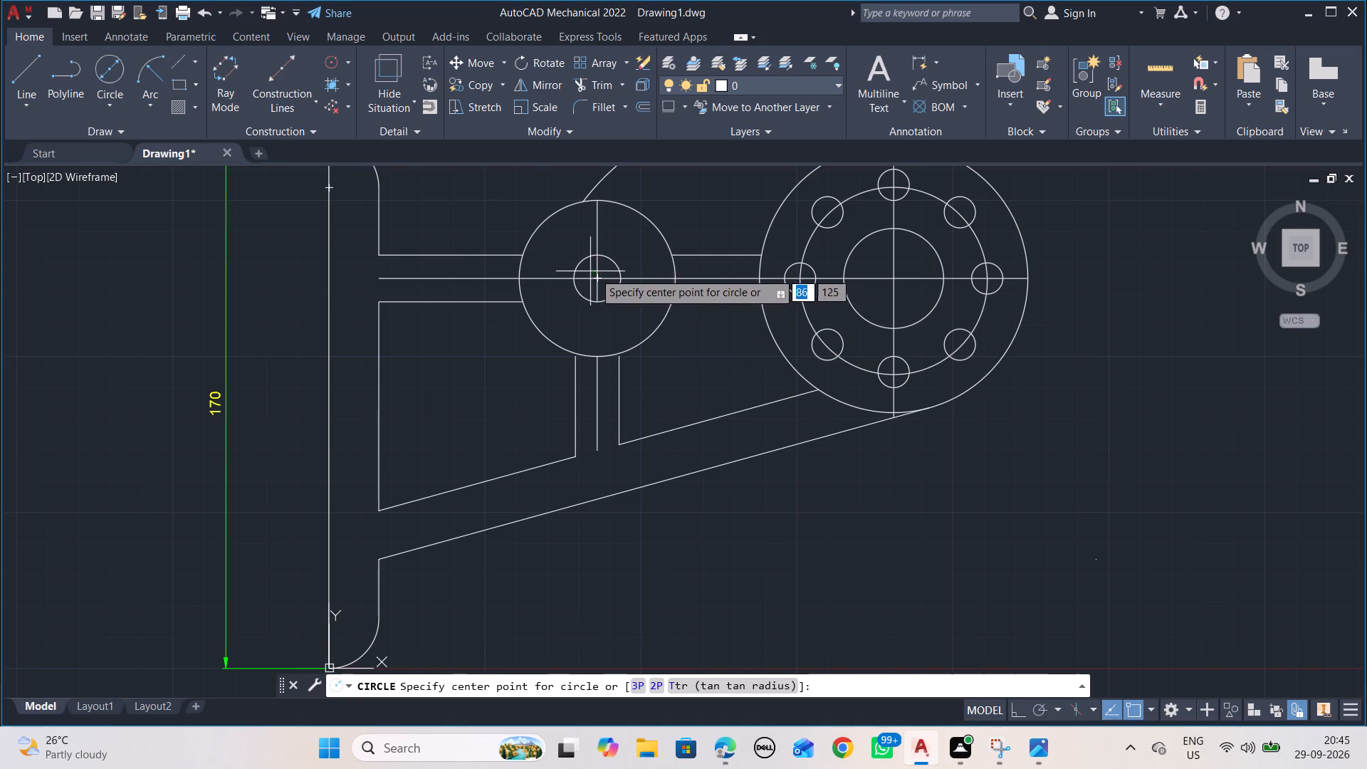
{"action": "left_click", "coordinate": [597, 277]}
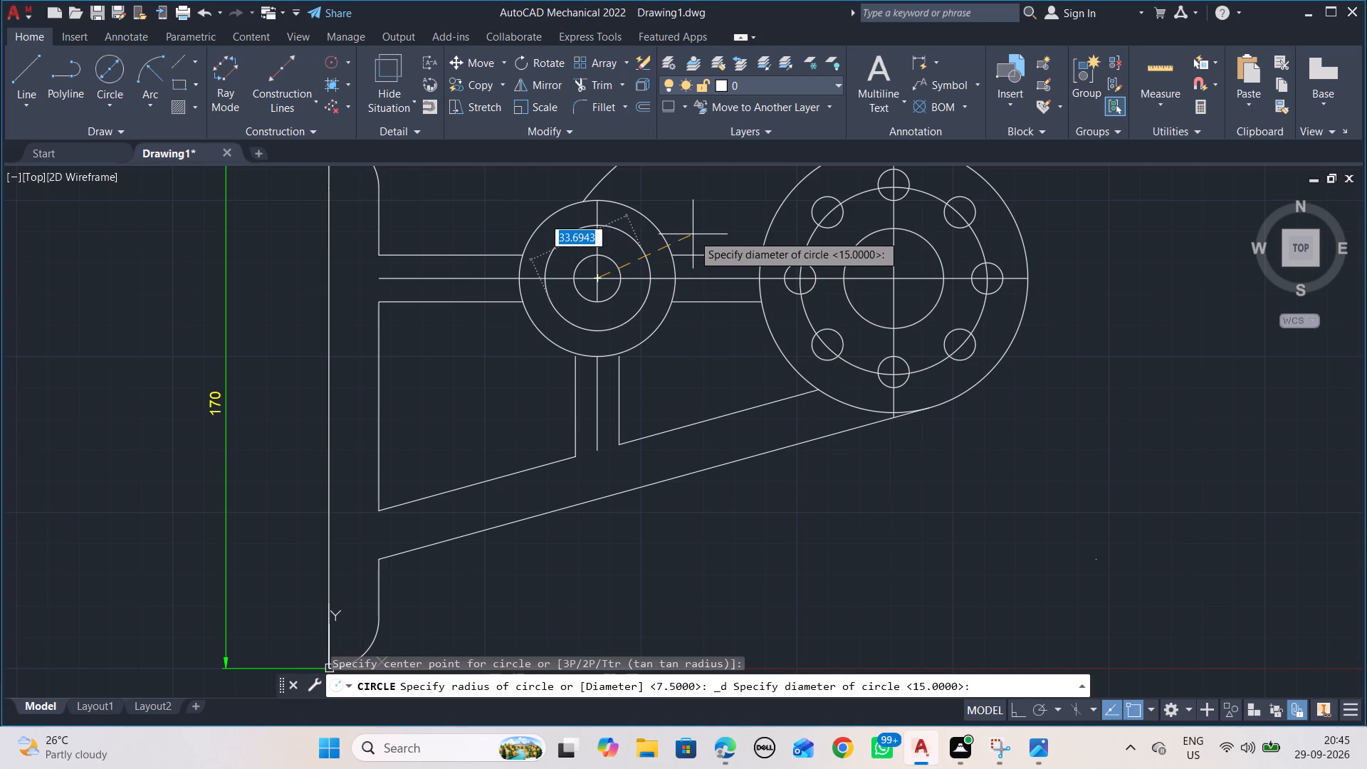
{"action": "type", "text": "35"}
{"action": "key", "text": "Return"}
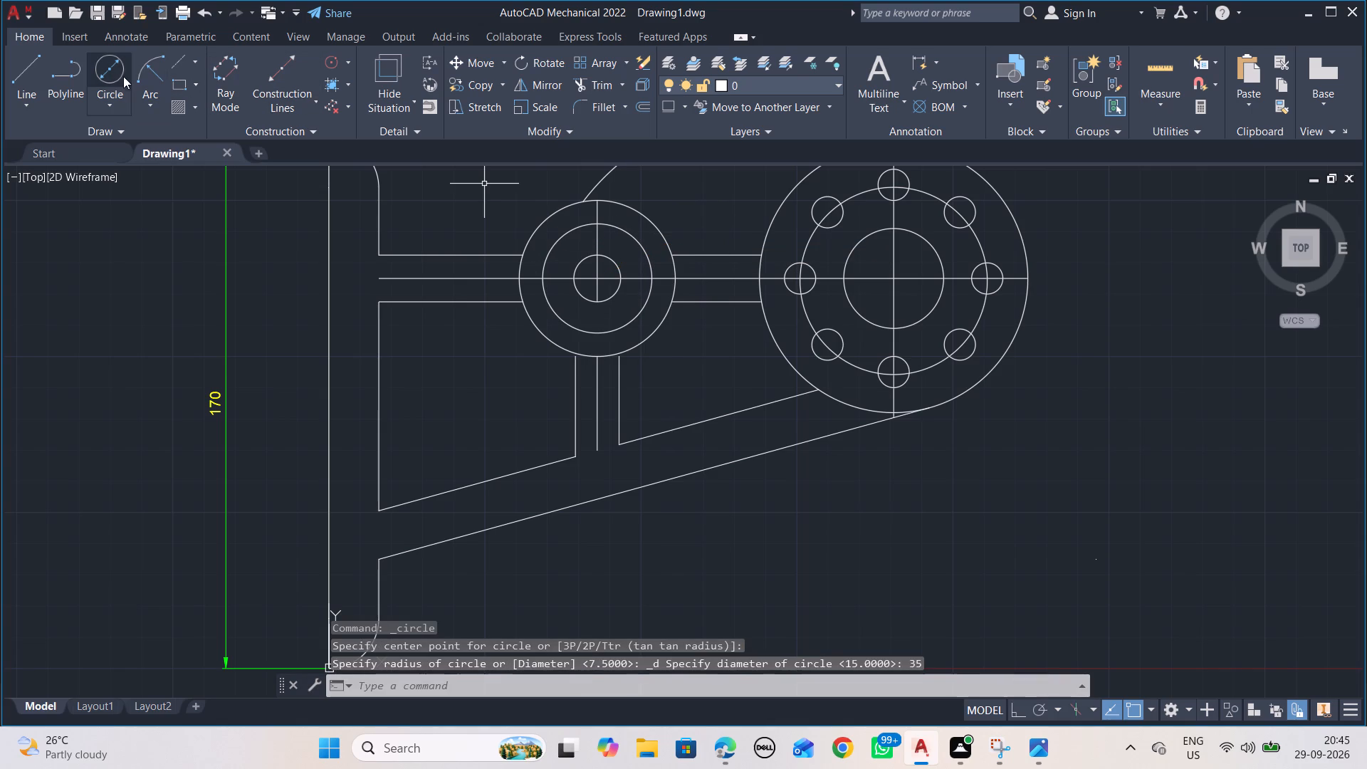
Draw a 10 mm diameter hole circle centred on the top quadrant of the 35 mm circle, checking the AUTOCAD_1.png reference.
{"action": "left_click", "coordinate": [123, 68]}
{"action": "key", "text": "alt+grave"}
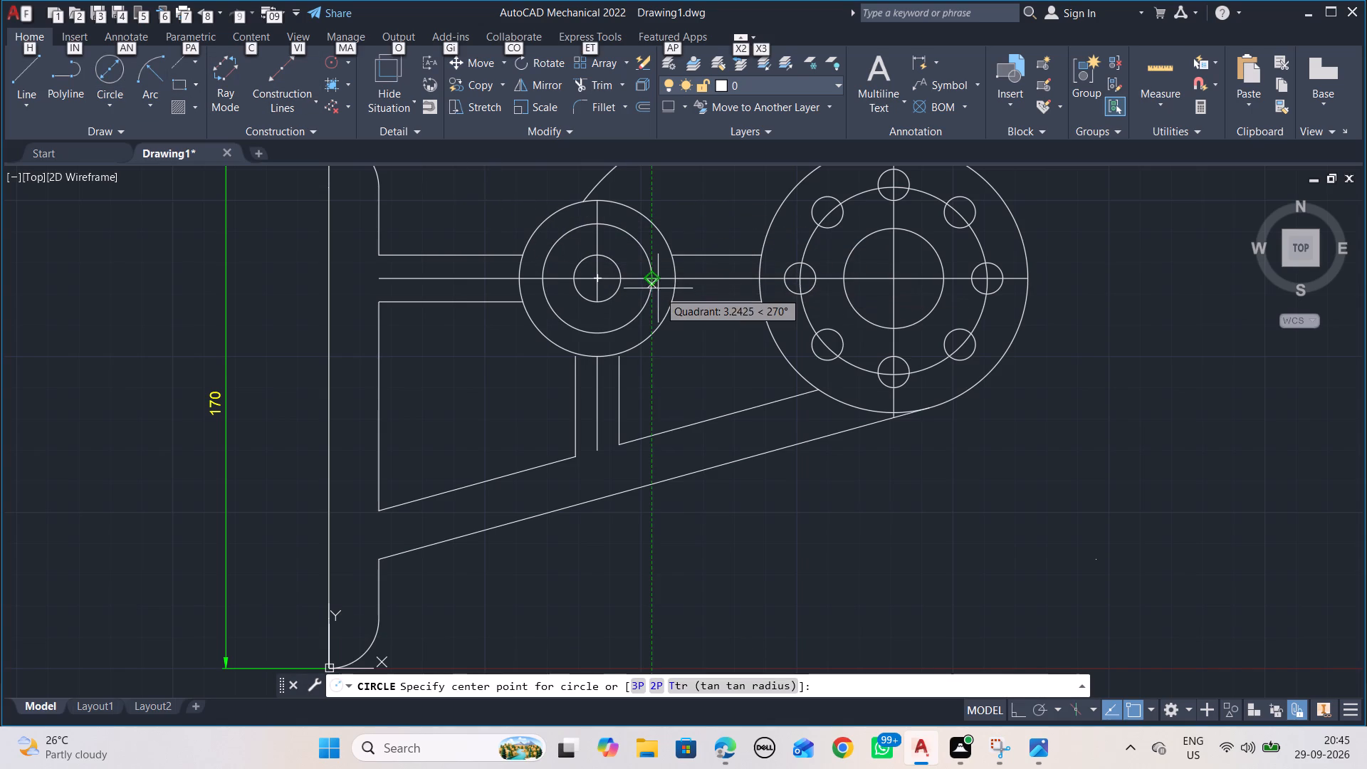
{"action": "key", "text": "alt+Tab"}
{"action": "key", "text": "alt+Tab"}
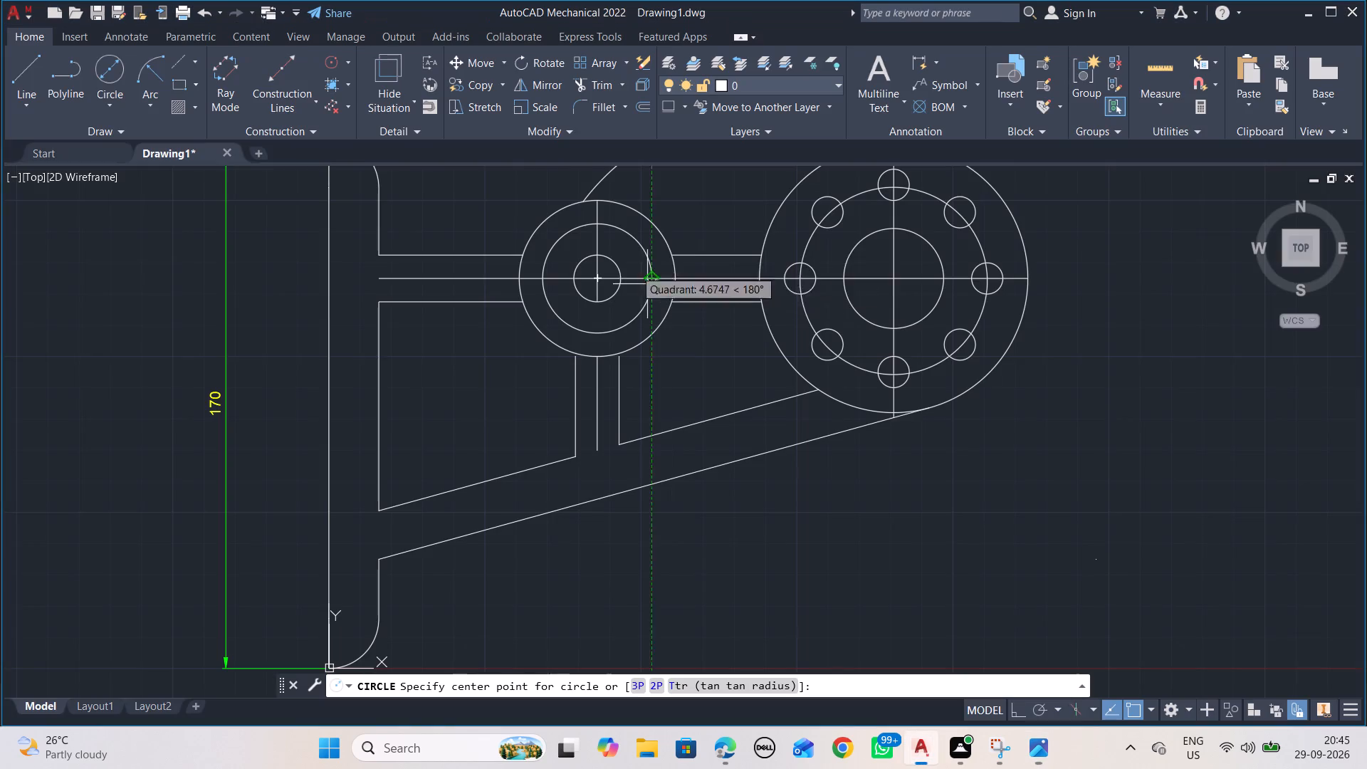
{"action": "left_click", "coordinate": [596, 224]}
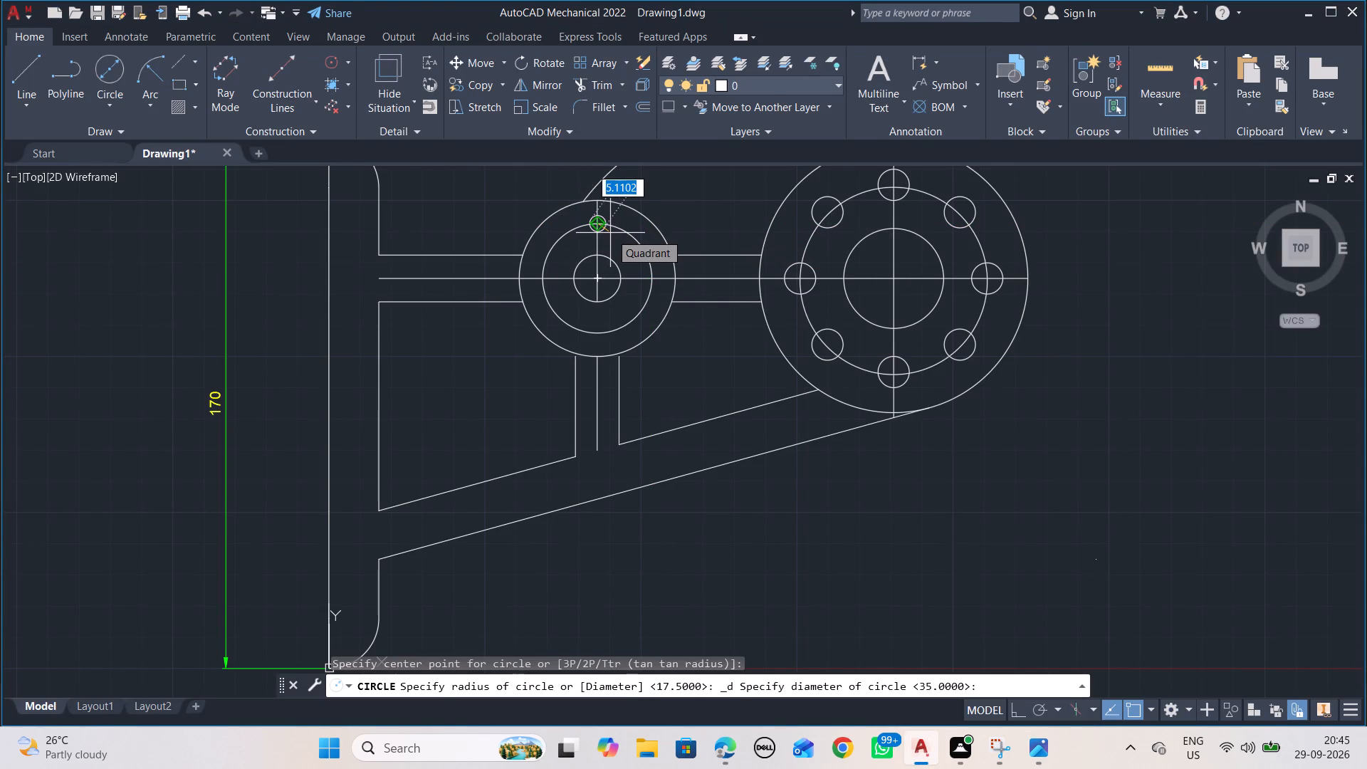
{"action": "type", "text": "10"}
{"action": "key", "text": "Return"}
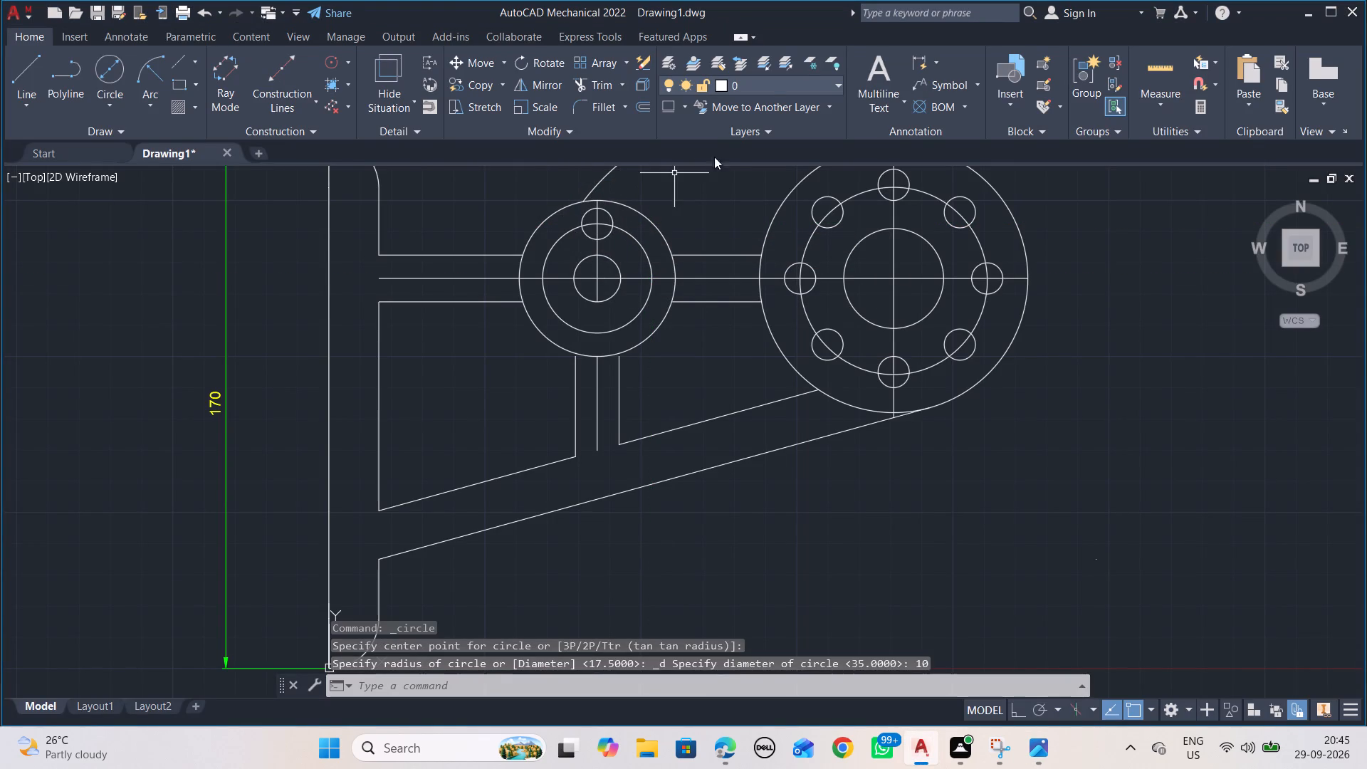
Polar-array the 10 mm hole circle around the R25 circle's centre with 3 items filling 360 degrees.
{"action": "key", "text": "Tab"}
{"action": "key", "text": "Escape"}
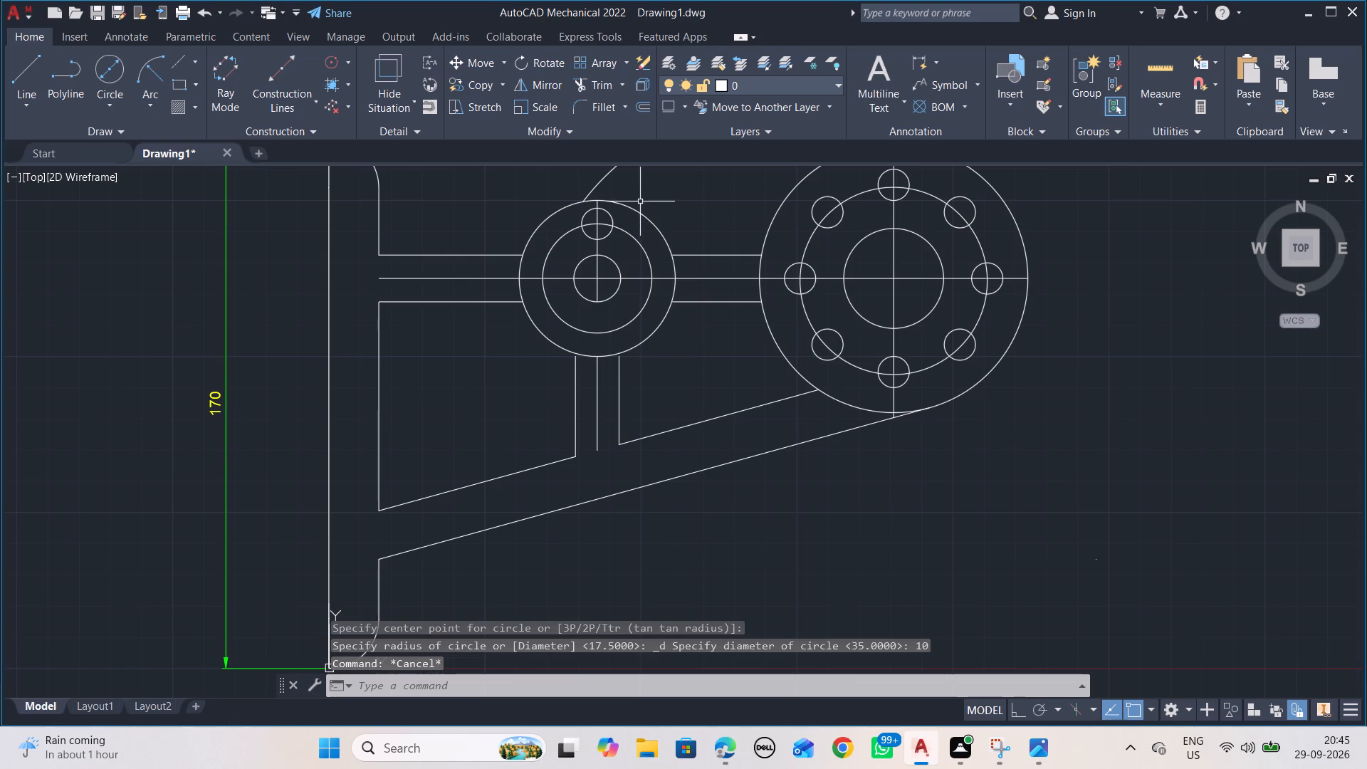
{"action": "type", "text": "POLA"}
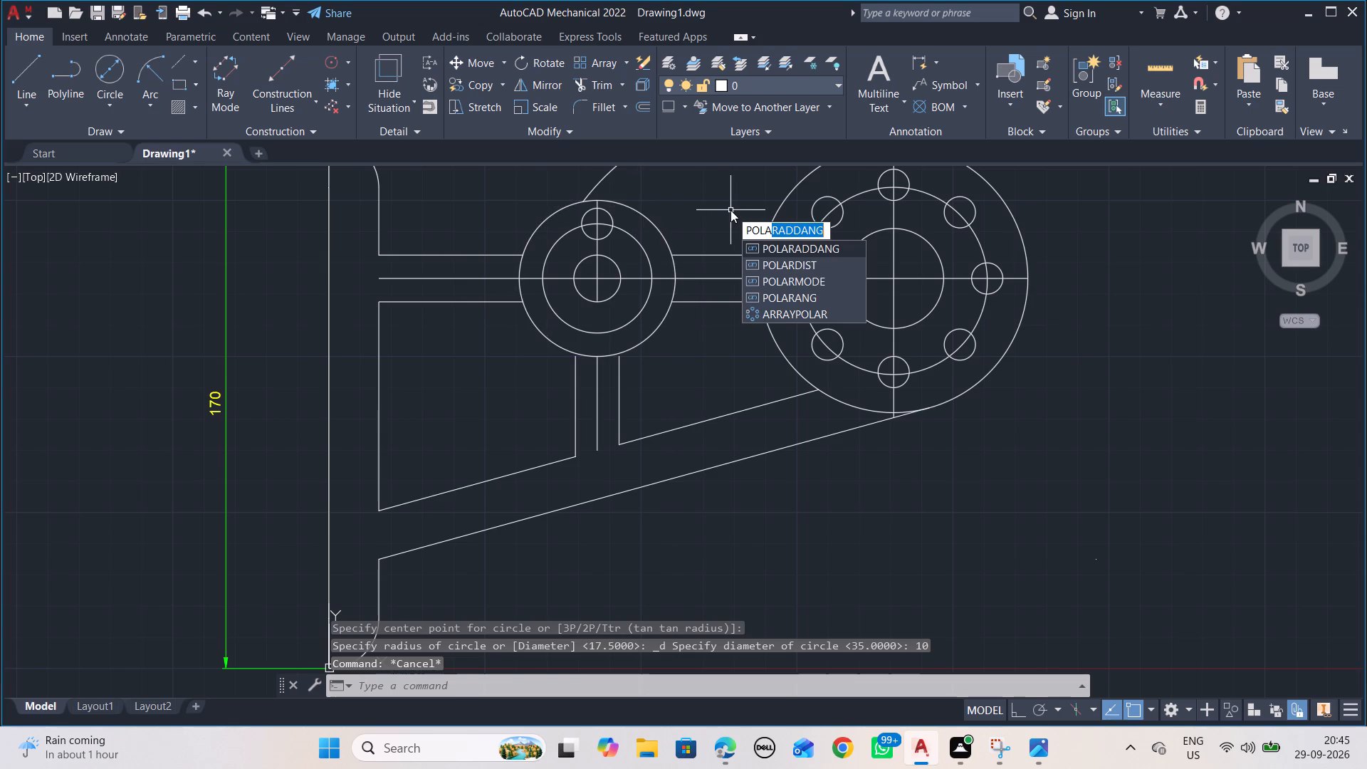
{"action": "key", "text": "Down"}
{"action": "key", "text": "Down"}
{"action": "key", "text": "Down"}
{"action": "key", "text": "Down"}
{"action": "key", "text": "Return"}
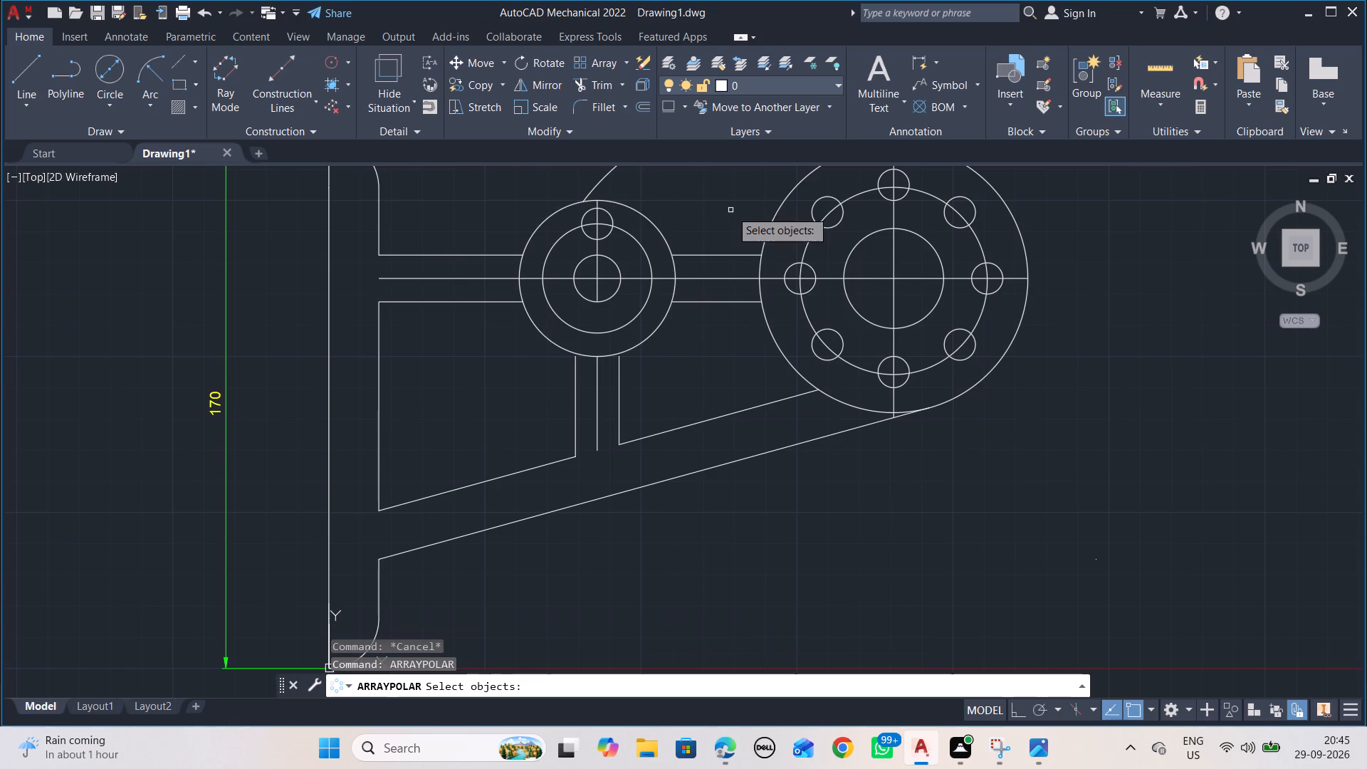
{"action": "left_click", "coordinate": [608, 214]}
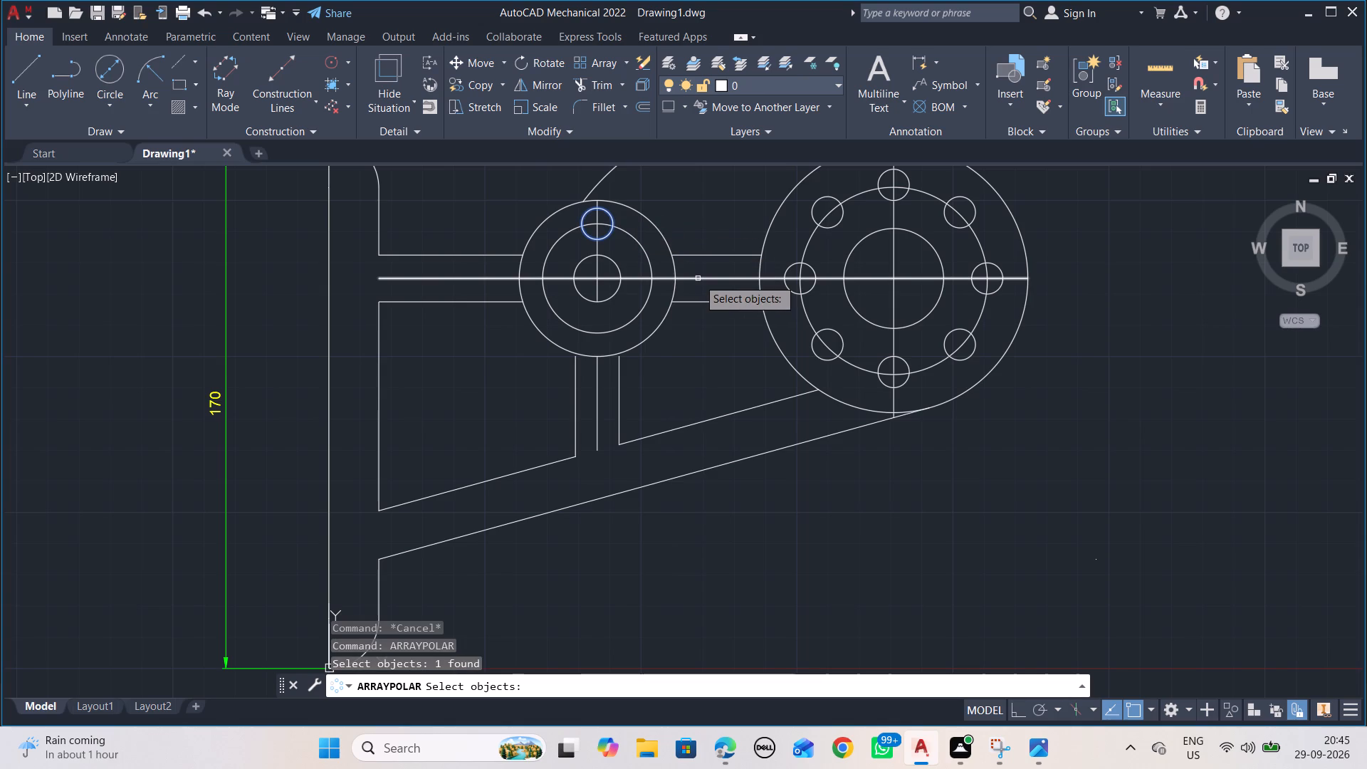
{"action": "key", "text": "Return"}
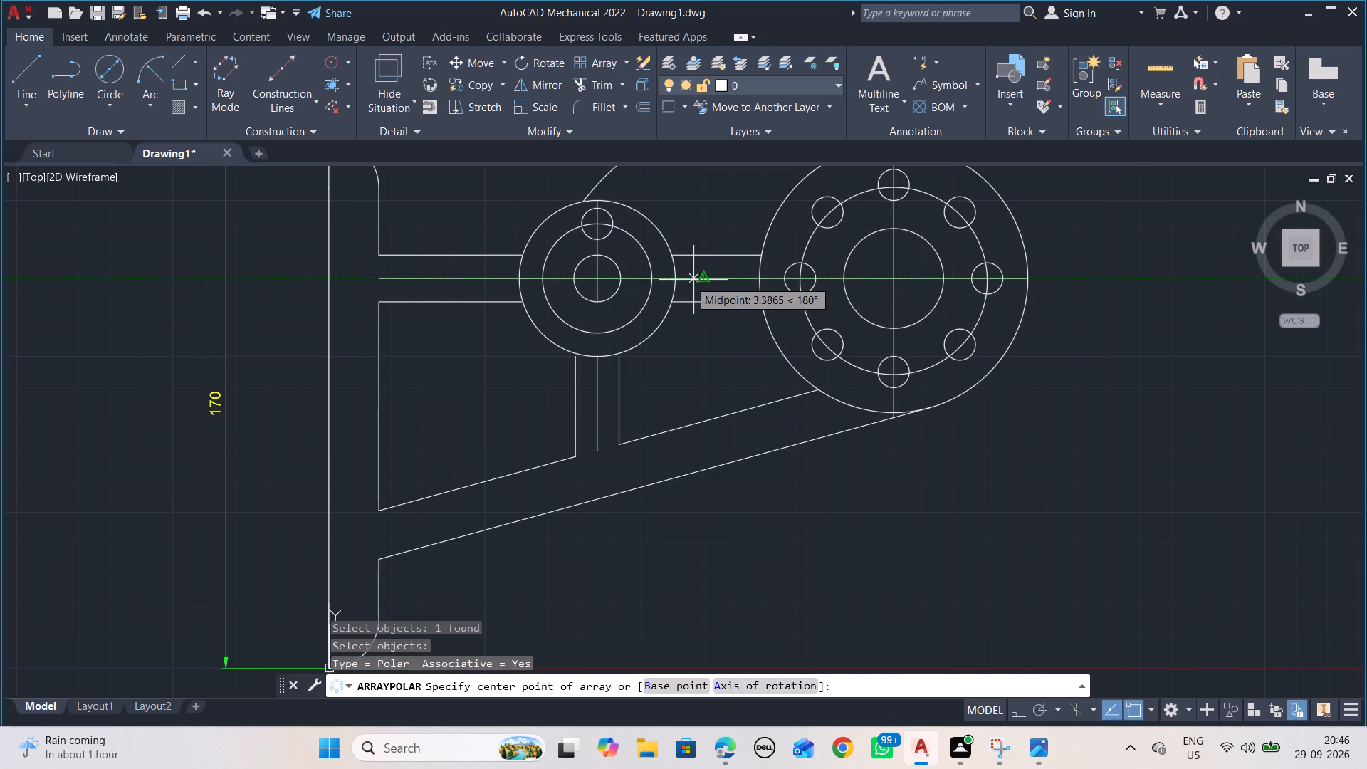
{"action": "left_click", "coordinate": [597, 279]}
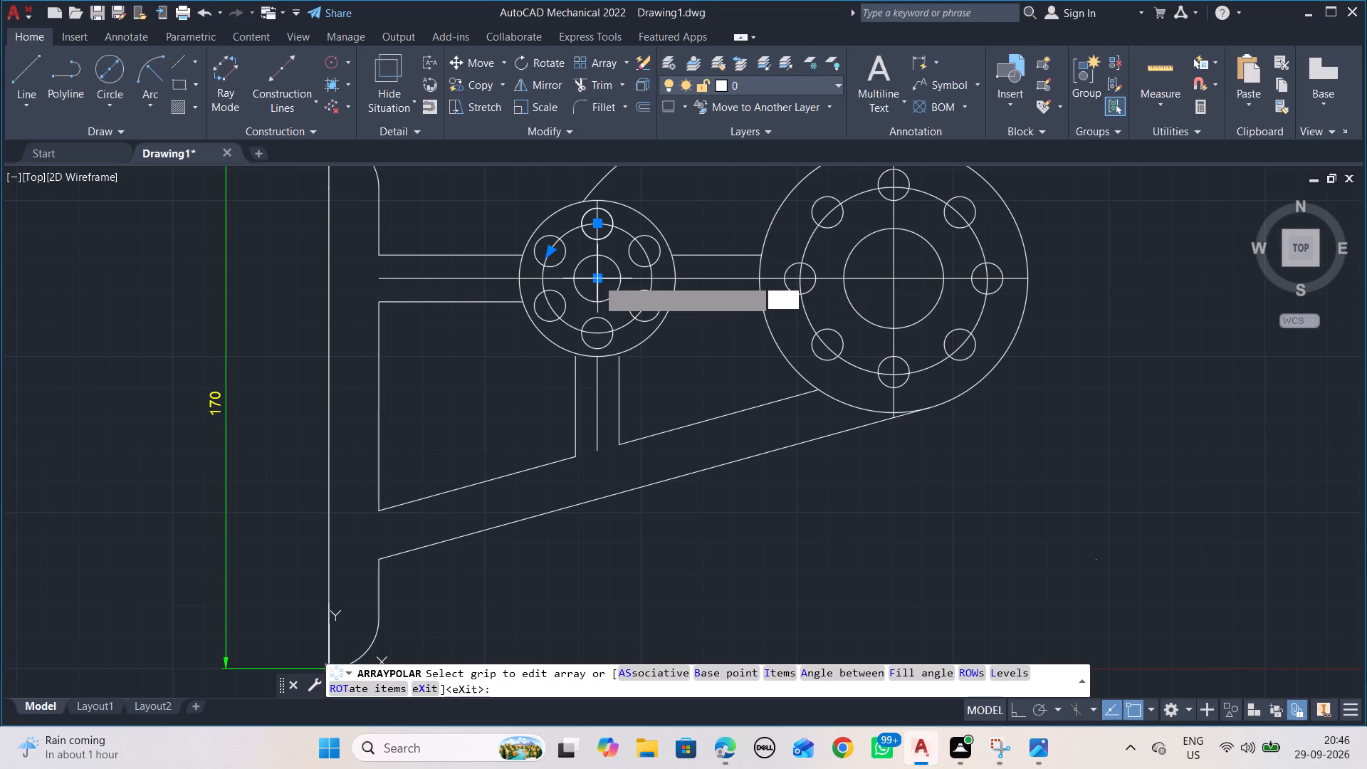
{"action": "double_click", "coordinate": [236, 62]}
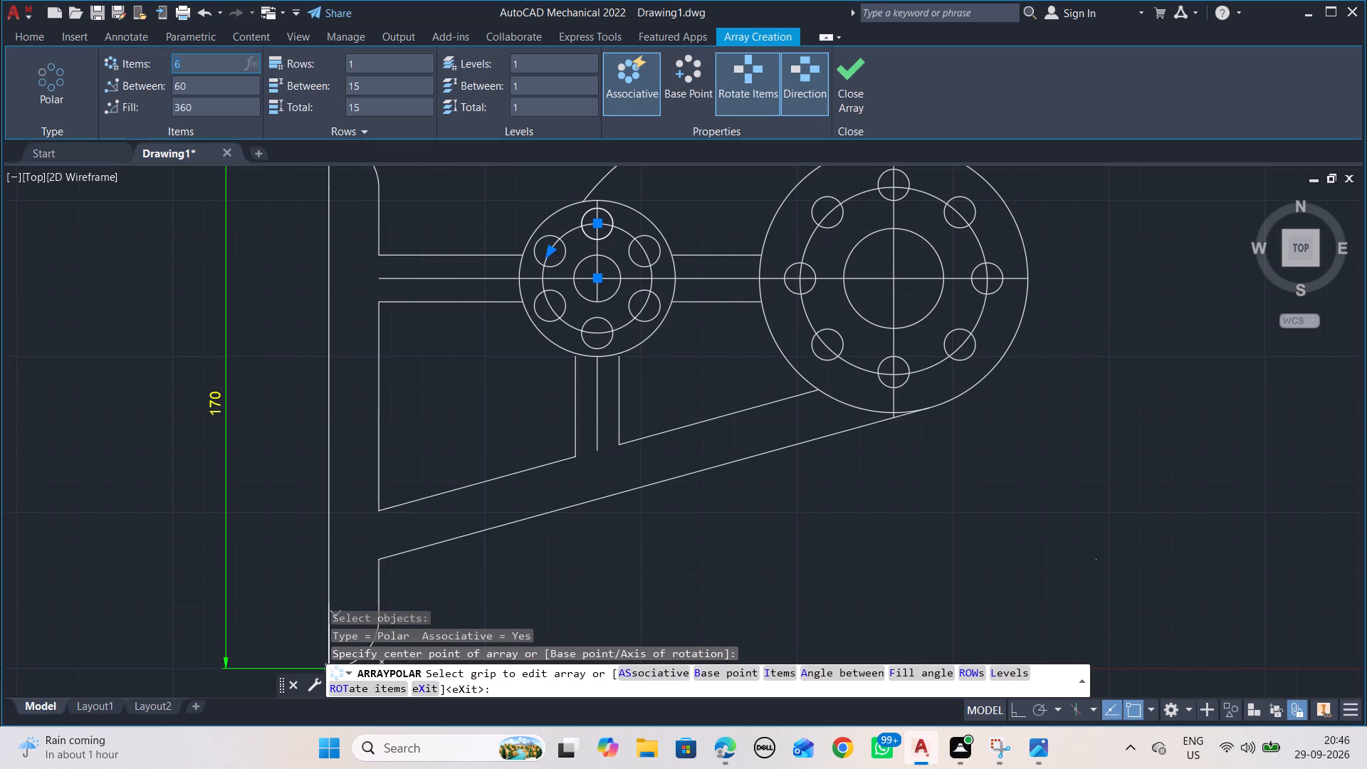
{"action": "key", "text": "3"}
{"action": "key", "text": "Return"}
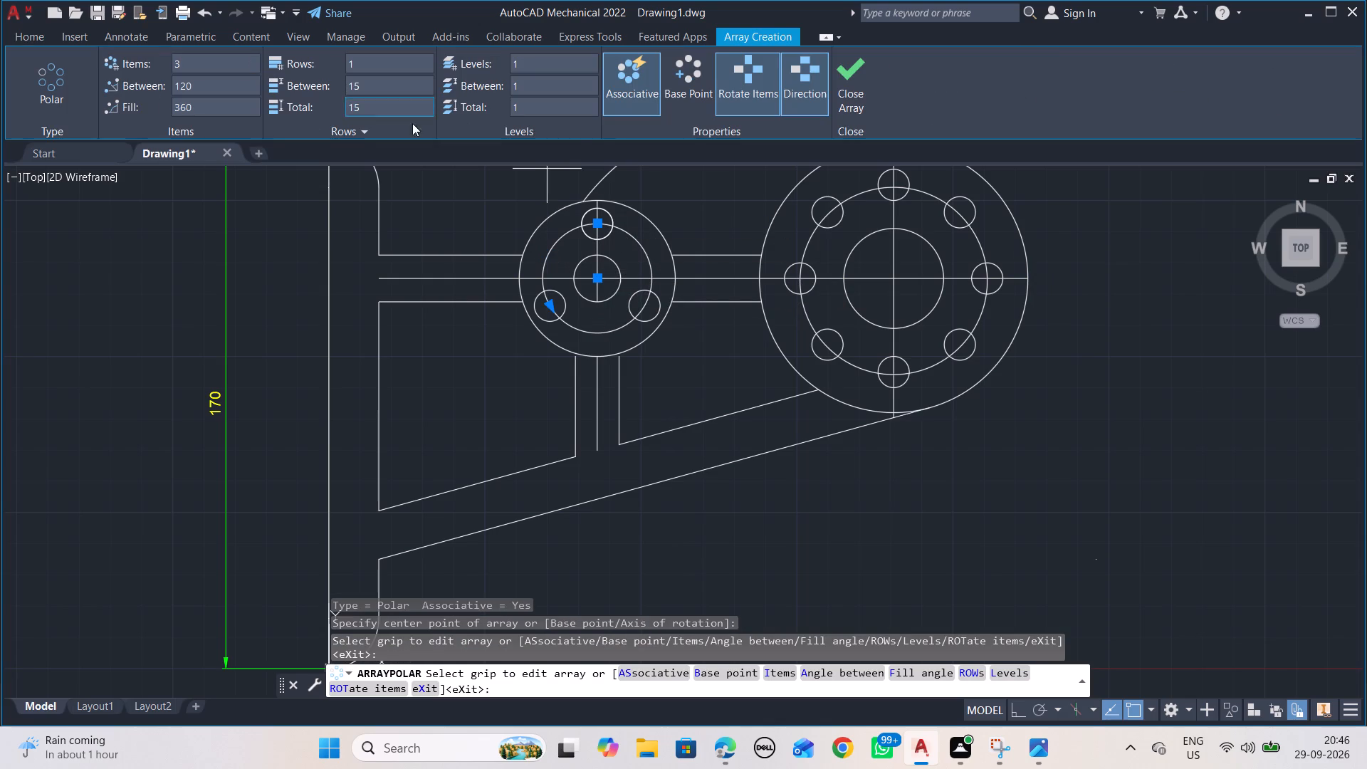
{"action": "key", "text": "Escape"}
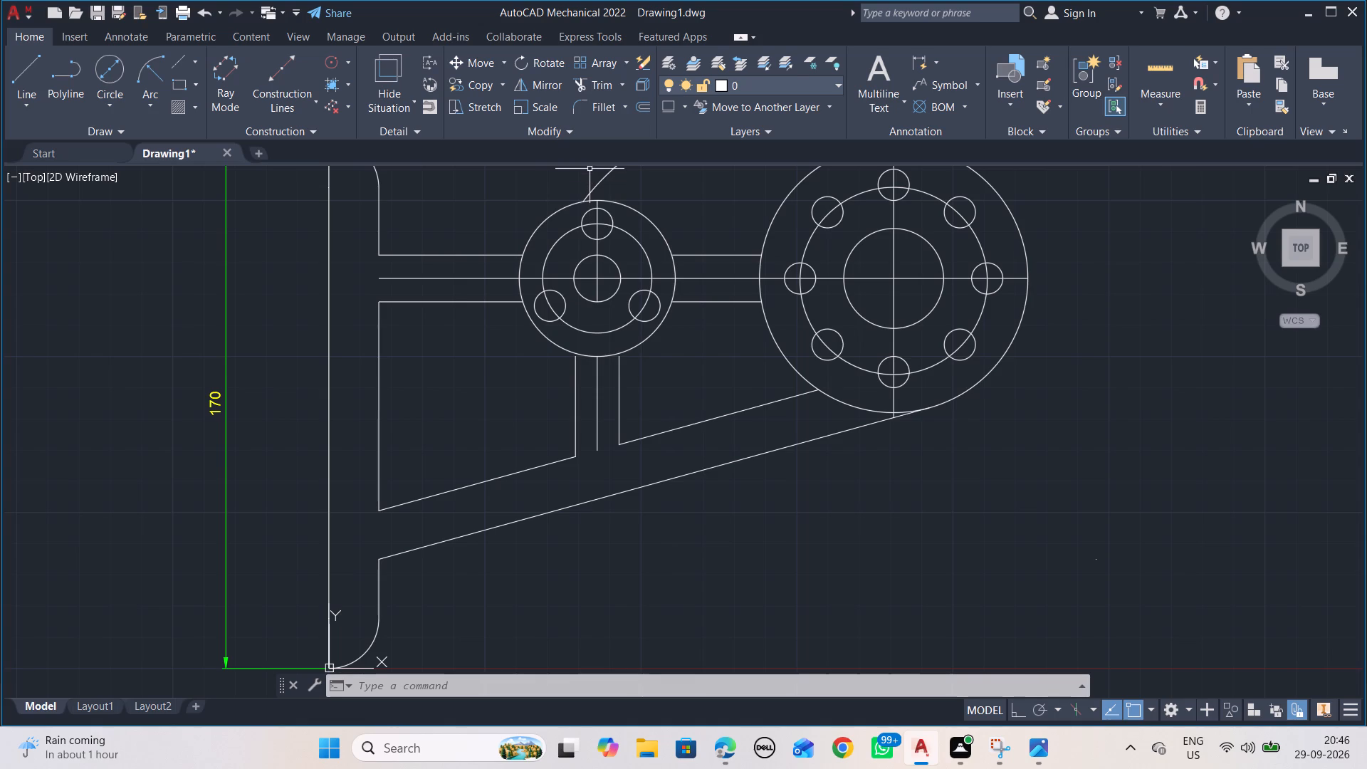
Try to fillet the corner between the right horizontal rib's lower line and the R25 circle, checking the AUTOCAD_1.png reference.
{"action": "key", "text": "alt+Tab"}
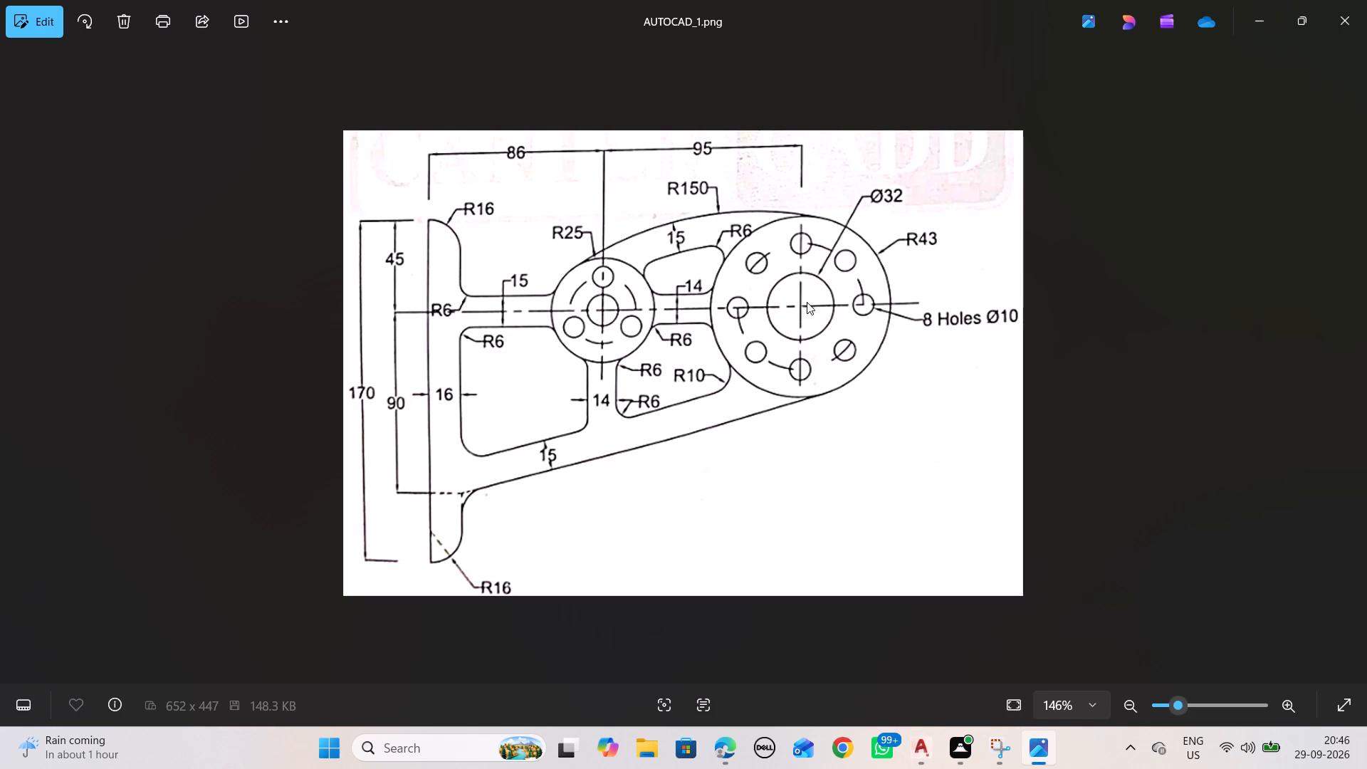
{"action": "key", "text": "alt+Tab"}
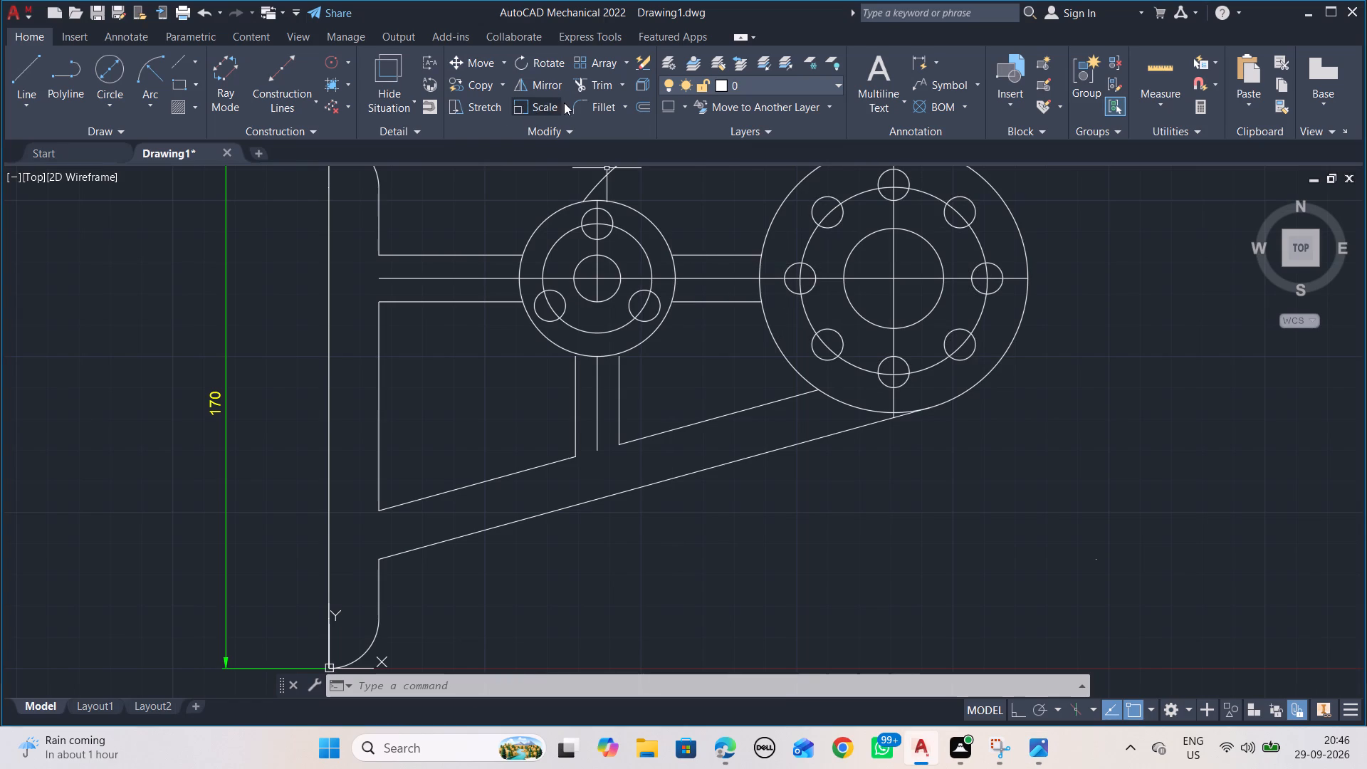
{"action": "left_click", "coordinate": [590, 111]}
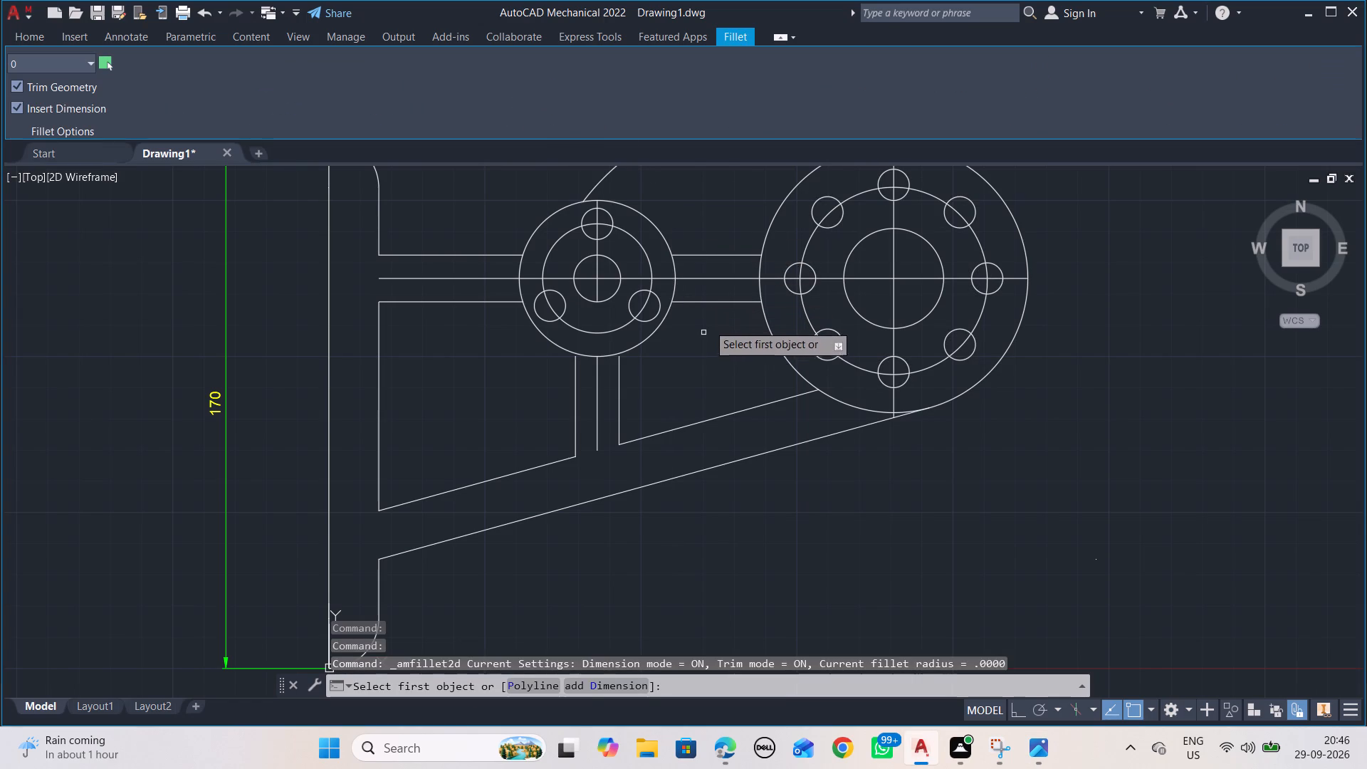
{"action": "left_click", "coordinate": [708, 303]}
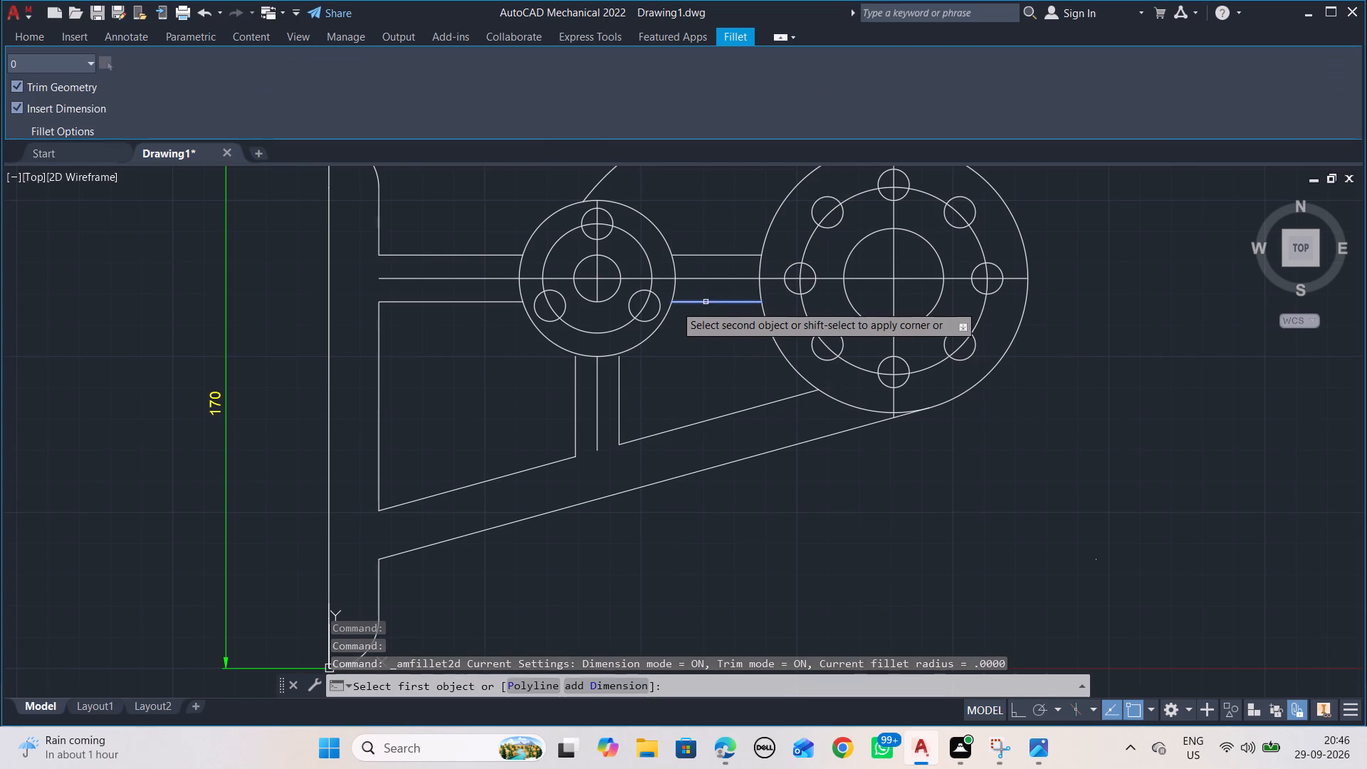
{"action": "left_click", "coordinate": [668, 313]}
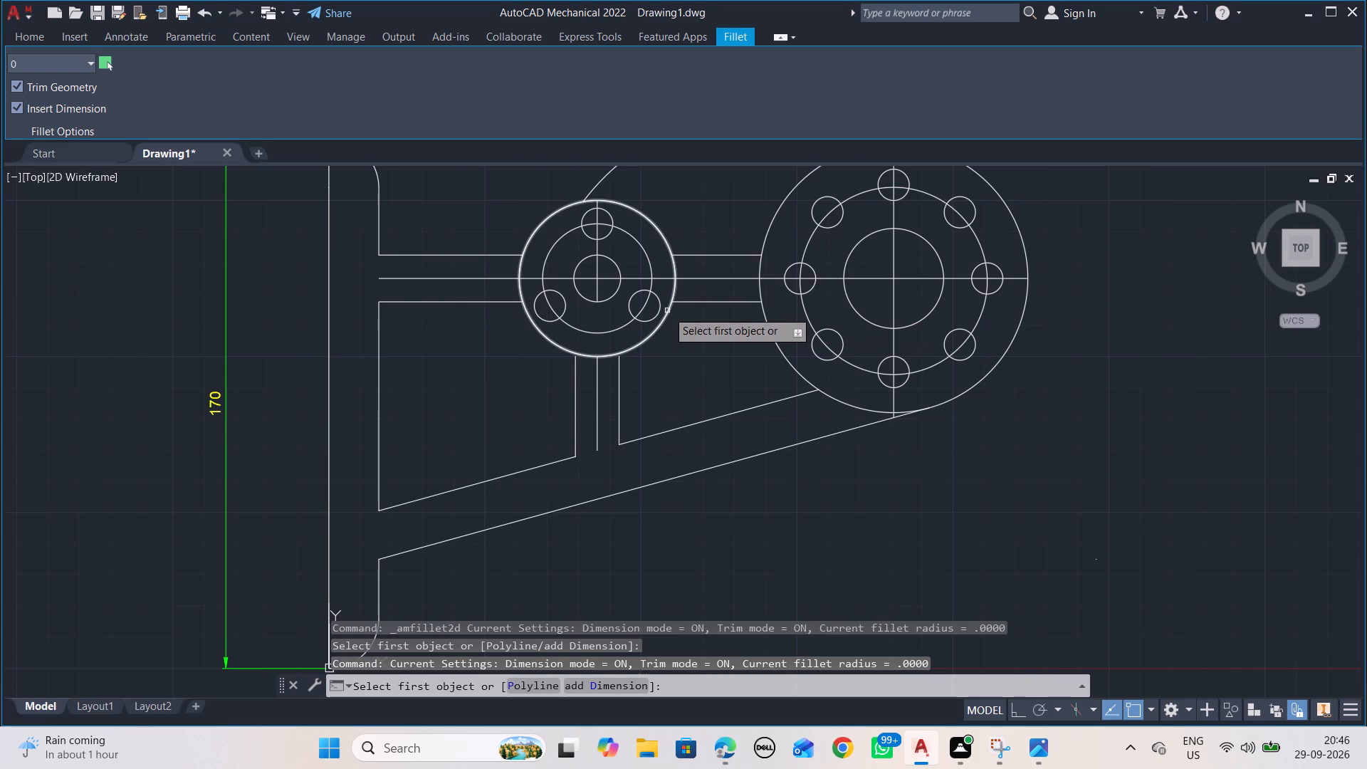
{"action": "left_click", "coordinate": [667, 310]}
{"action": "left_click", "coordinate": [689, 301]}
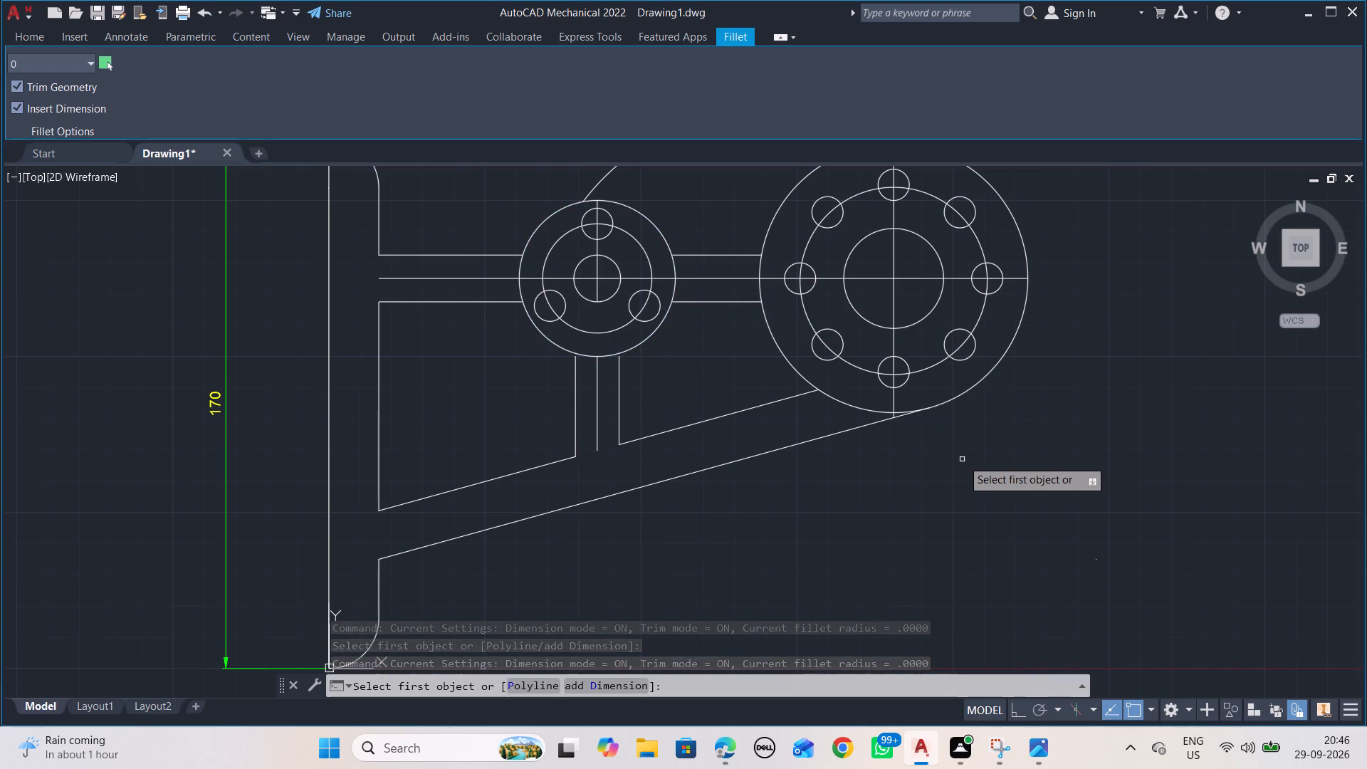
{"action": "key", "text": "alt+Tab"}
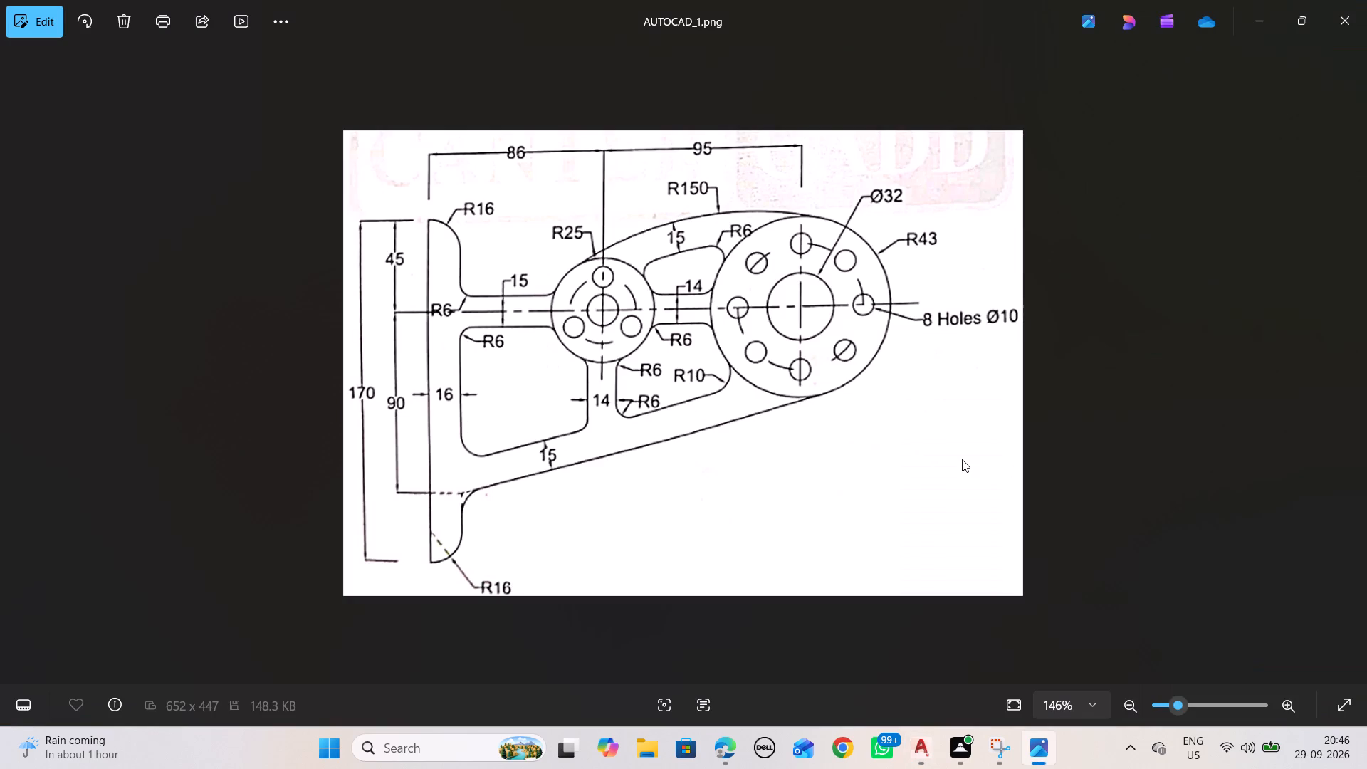
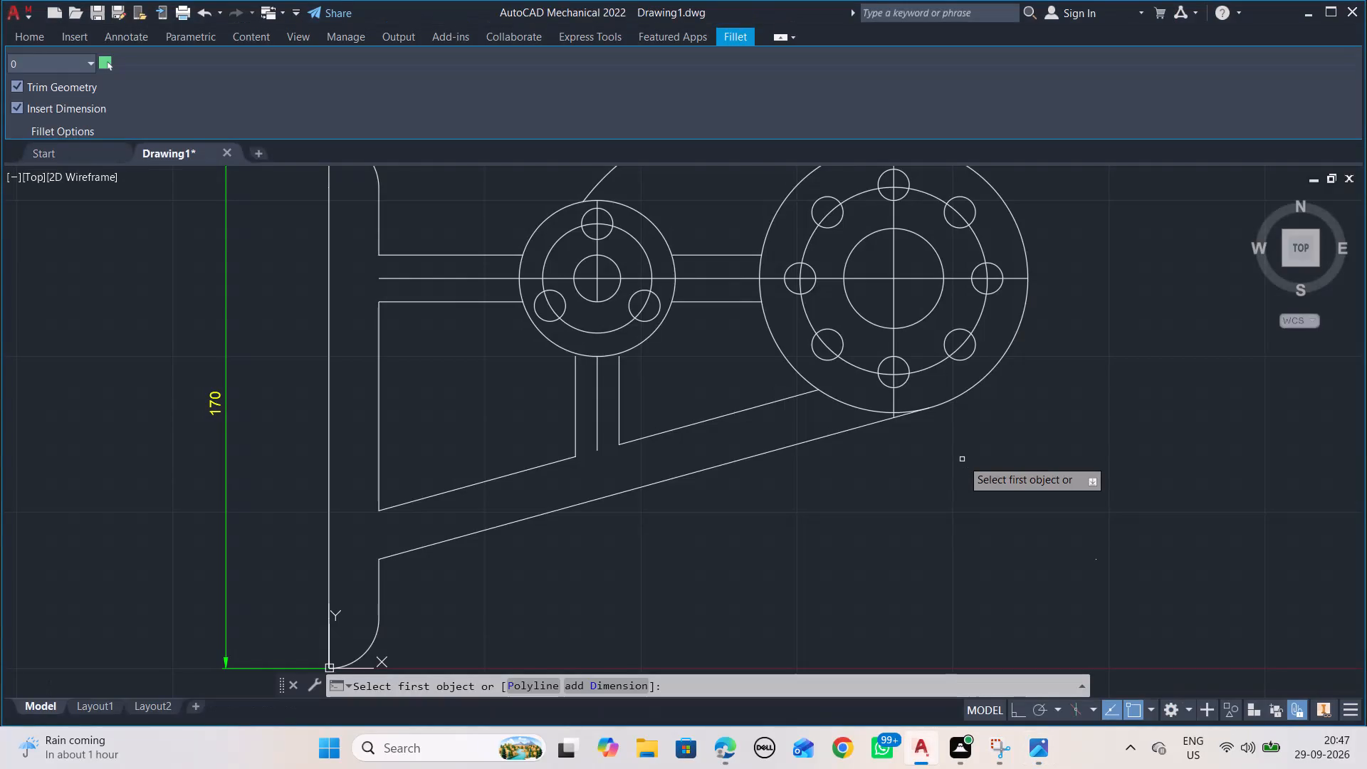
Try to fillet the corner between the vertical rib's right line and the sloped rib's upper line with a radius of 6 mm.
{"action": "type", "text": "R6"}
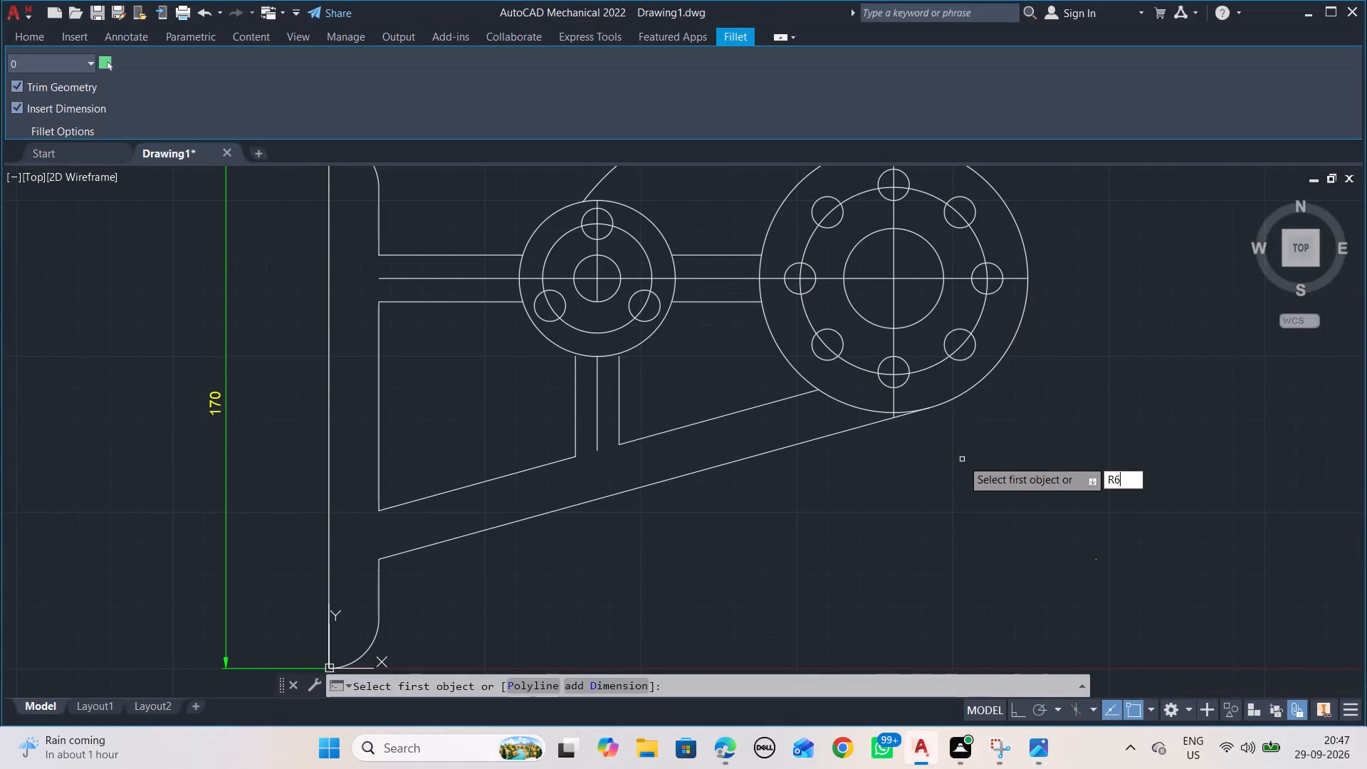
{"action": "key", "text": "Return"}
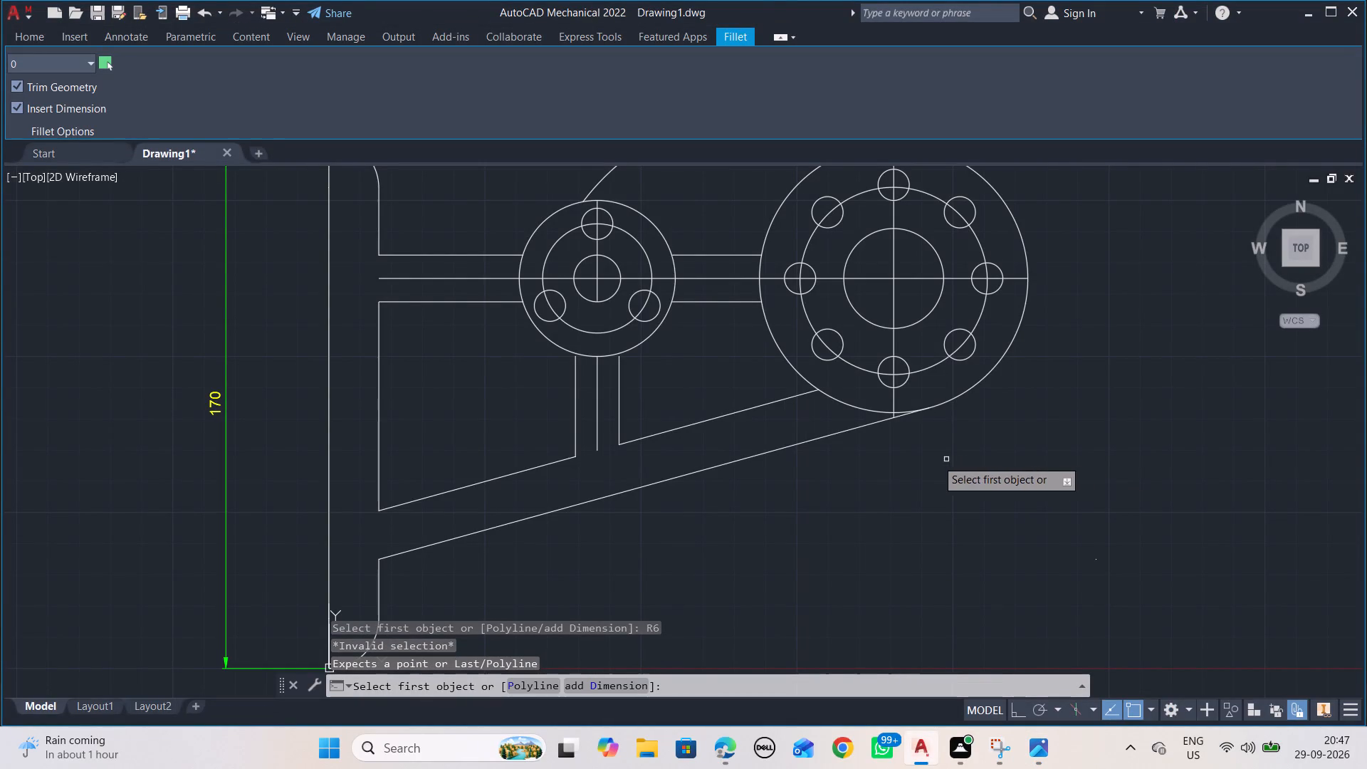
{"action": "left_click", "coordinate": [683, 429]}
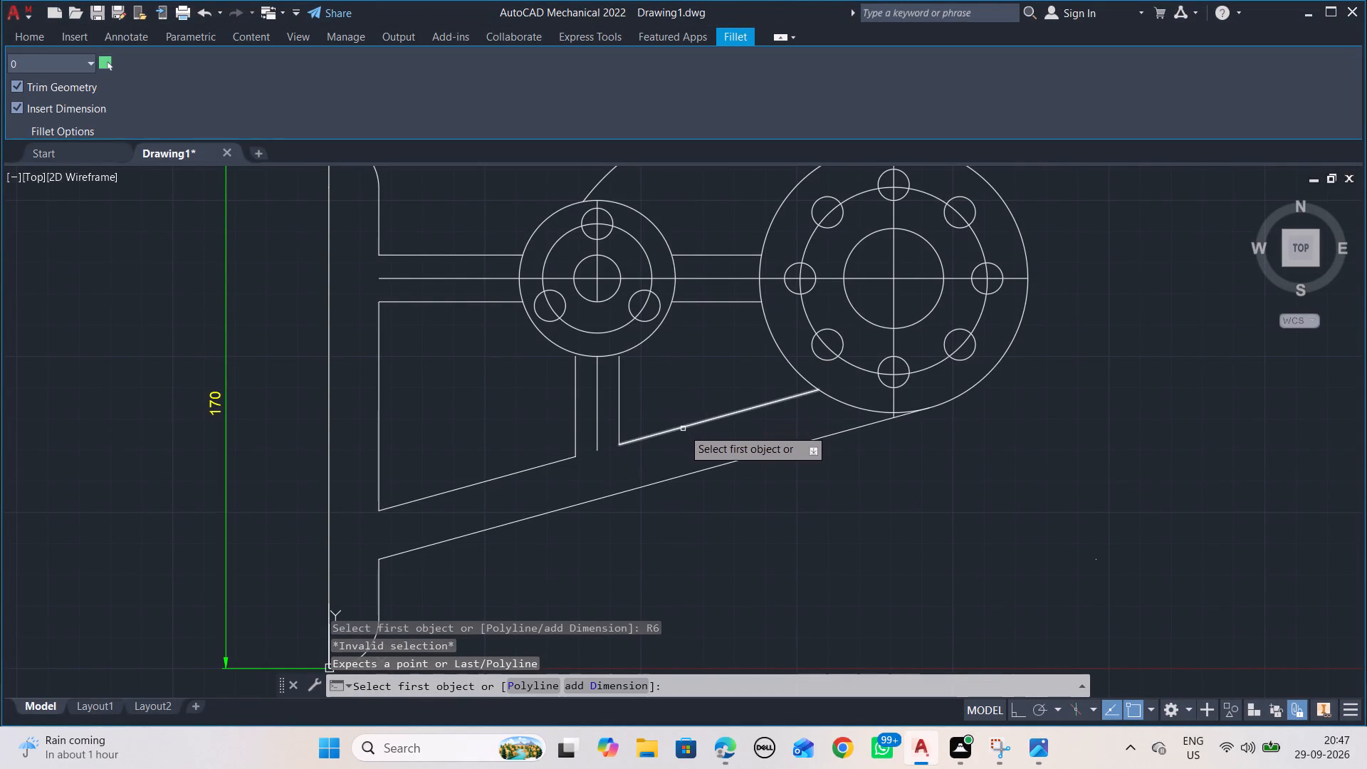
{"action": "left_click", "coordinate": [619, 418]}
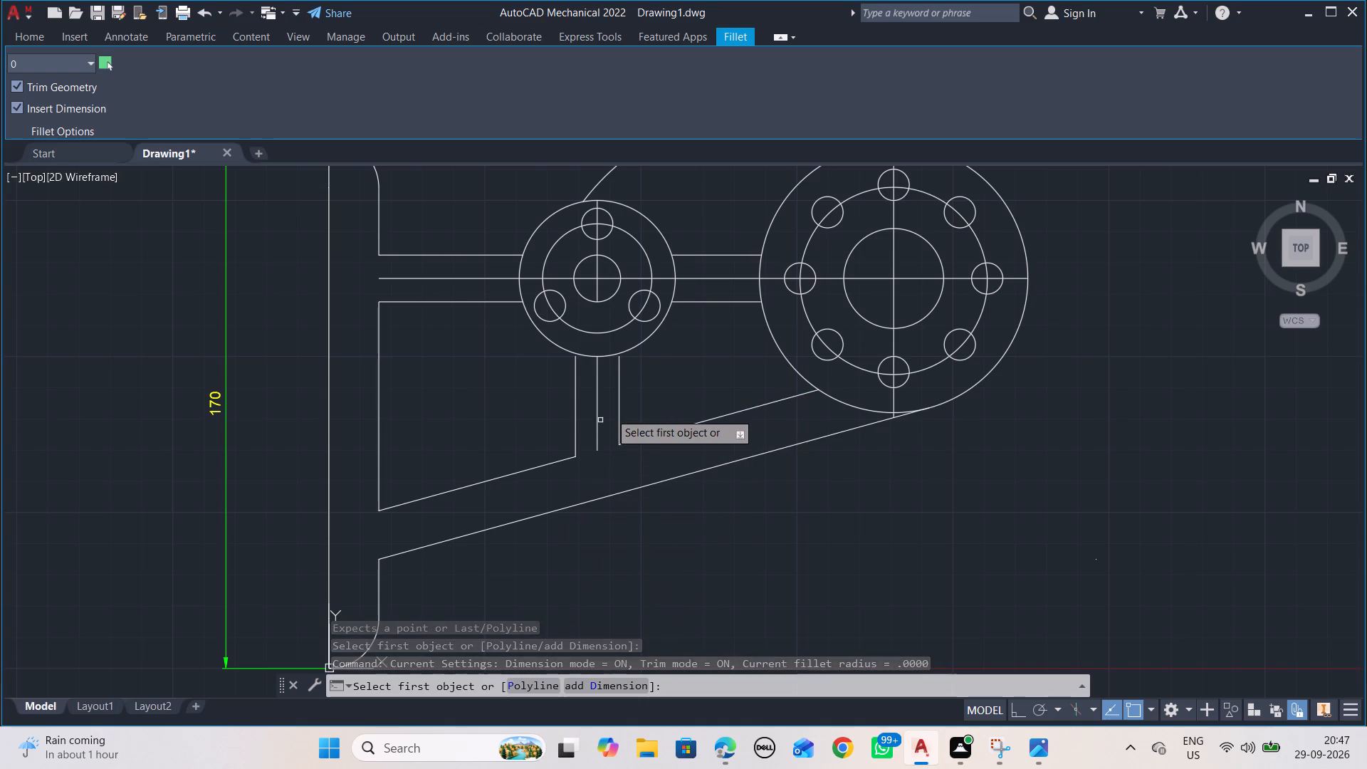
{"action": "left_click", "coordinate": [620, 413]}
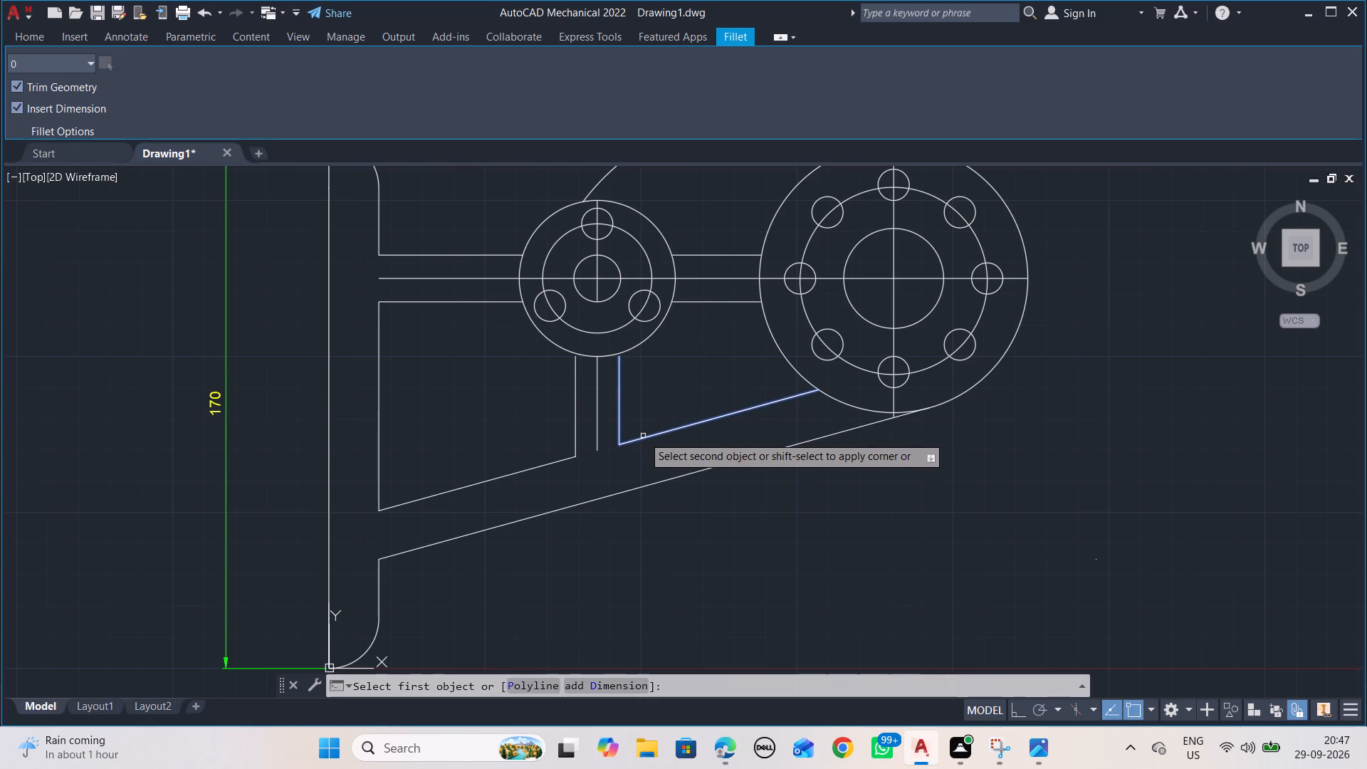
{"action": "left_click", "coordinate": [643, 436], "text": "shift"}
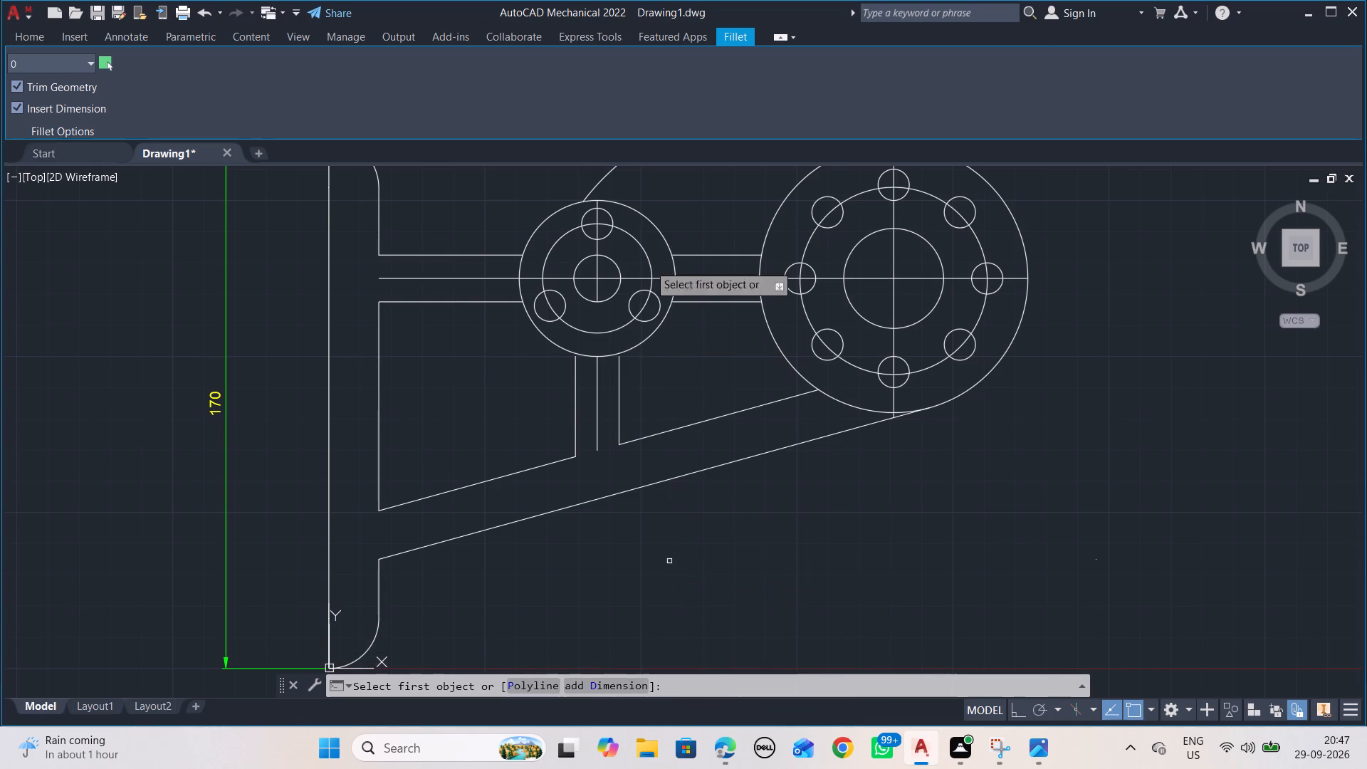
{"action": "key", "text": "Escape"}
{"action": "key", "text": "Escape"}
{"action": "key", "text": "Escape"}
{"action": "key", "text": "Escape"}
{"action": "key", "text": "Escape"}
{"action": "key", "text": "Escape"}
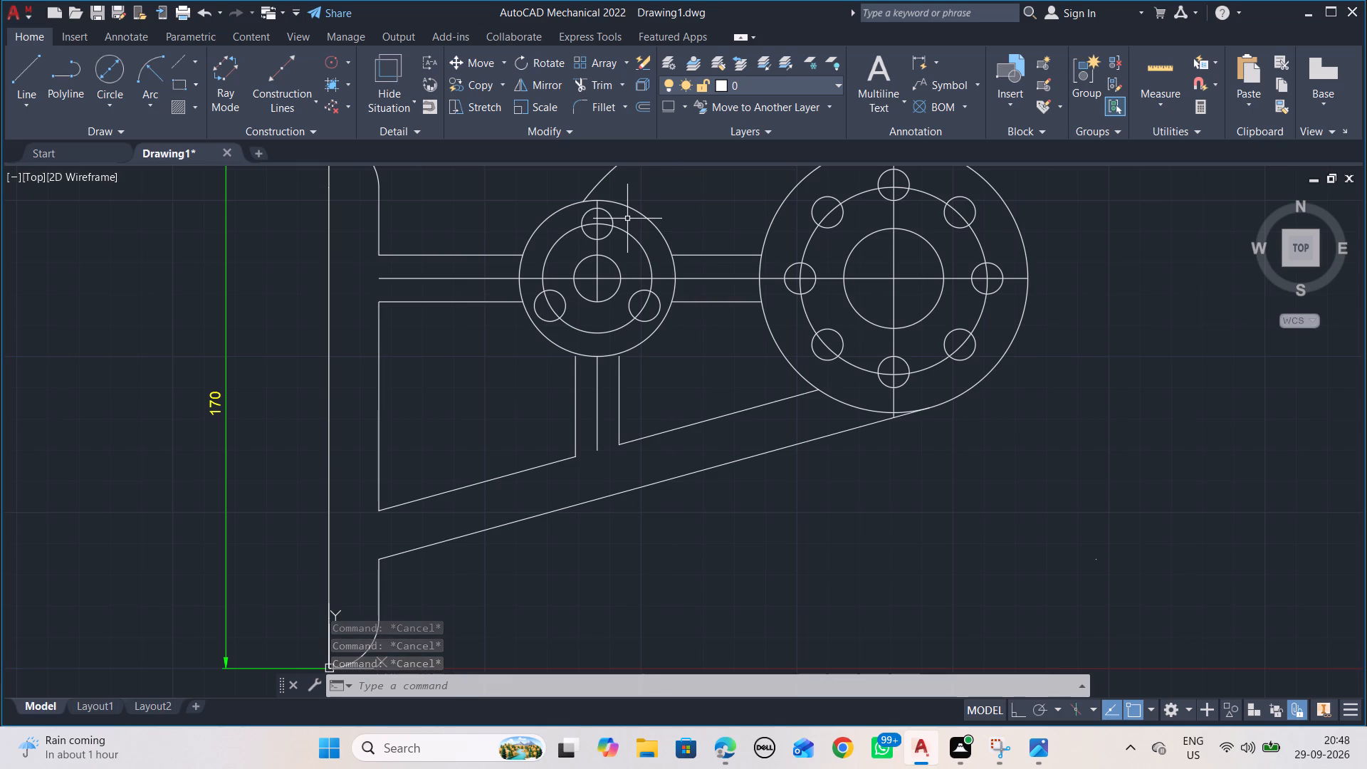
Set the fillet radius to 6 mm and try to fillet the vertical rib's right line with the sloped rib's upper line.
{"action": "key", "text": "f"}
{"action": "key", "text": "Return"}
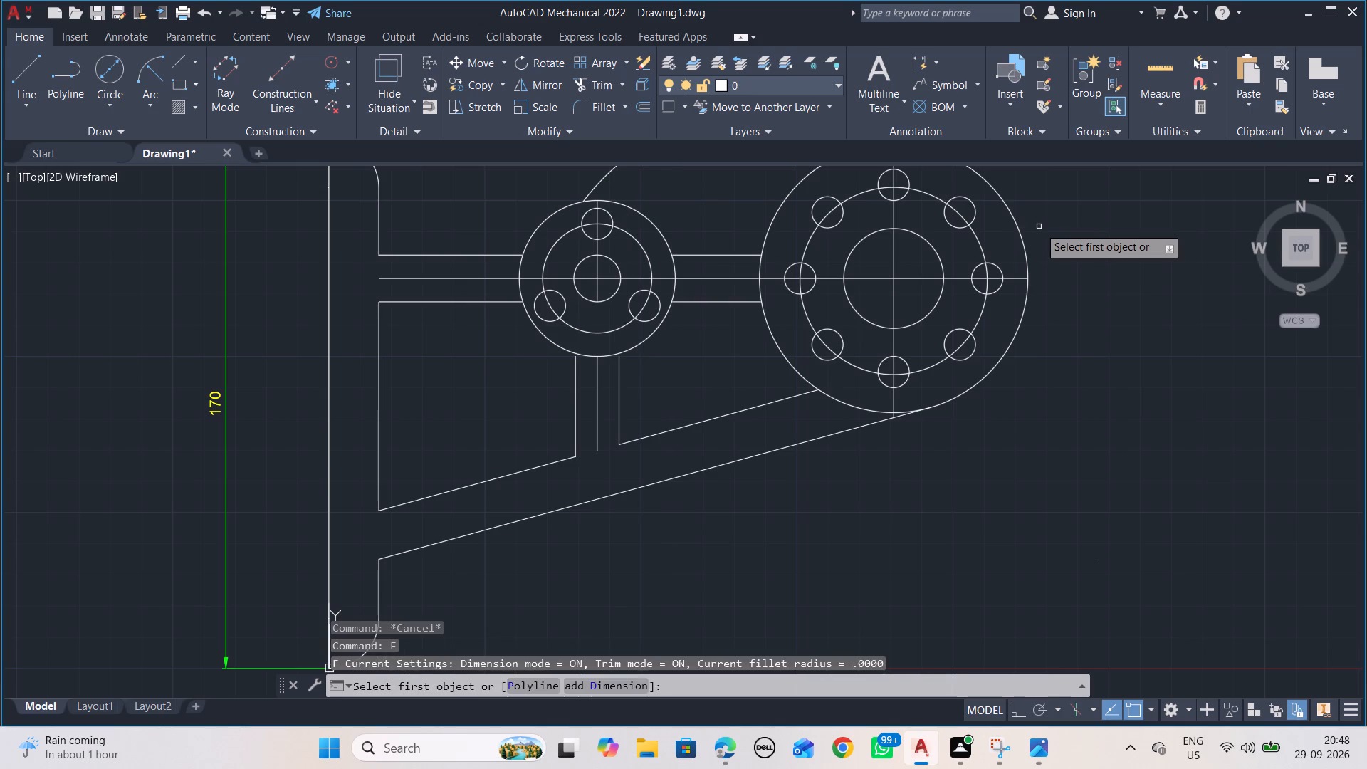
{"action": "key", "text": "r"}
{"action": "key", "text": "Return"}
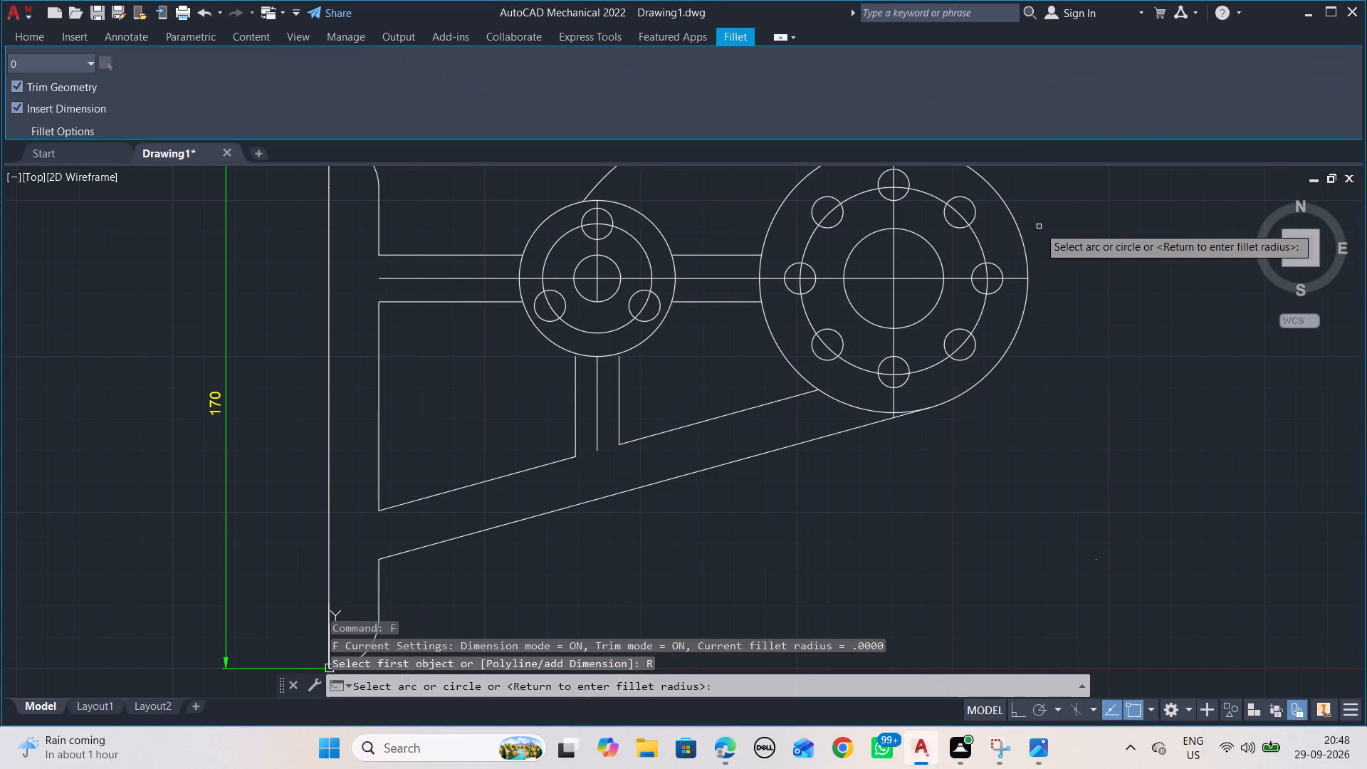
{"action": "key", "text": "6"}
{"action": "key", "text": "Return"}
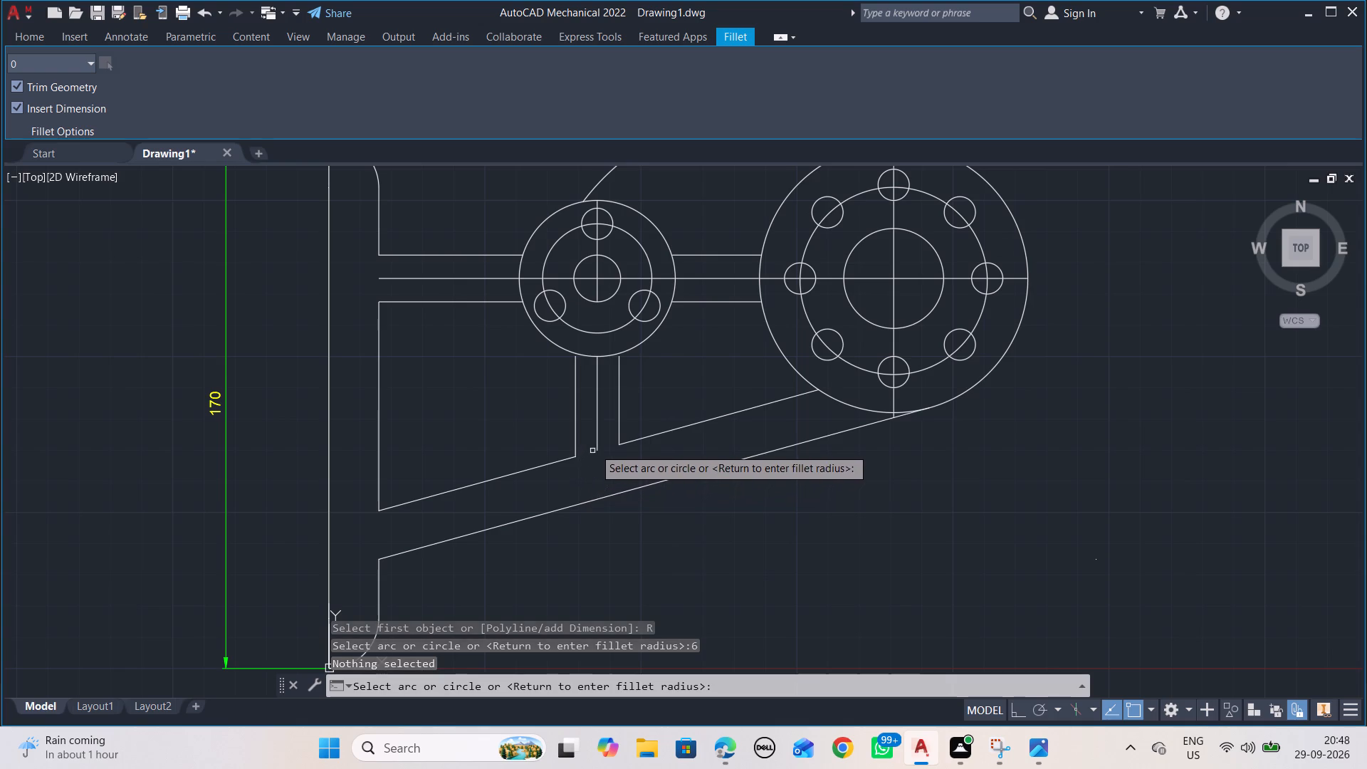
{"action": "left_click", "coordinate": [620, 420]}
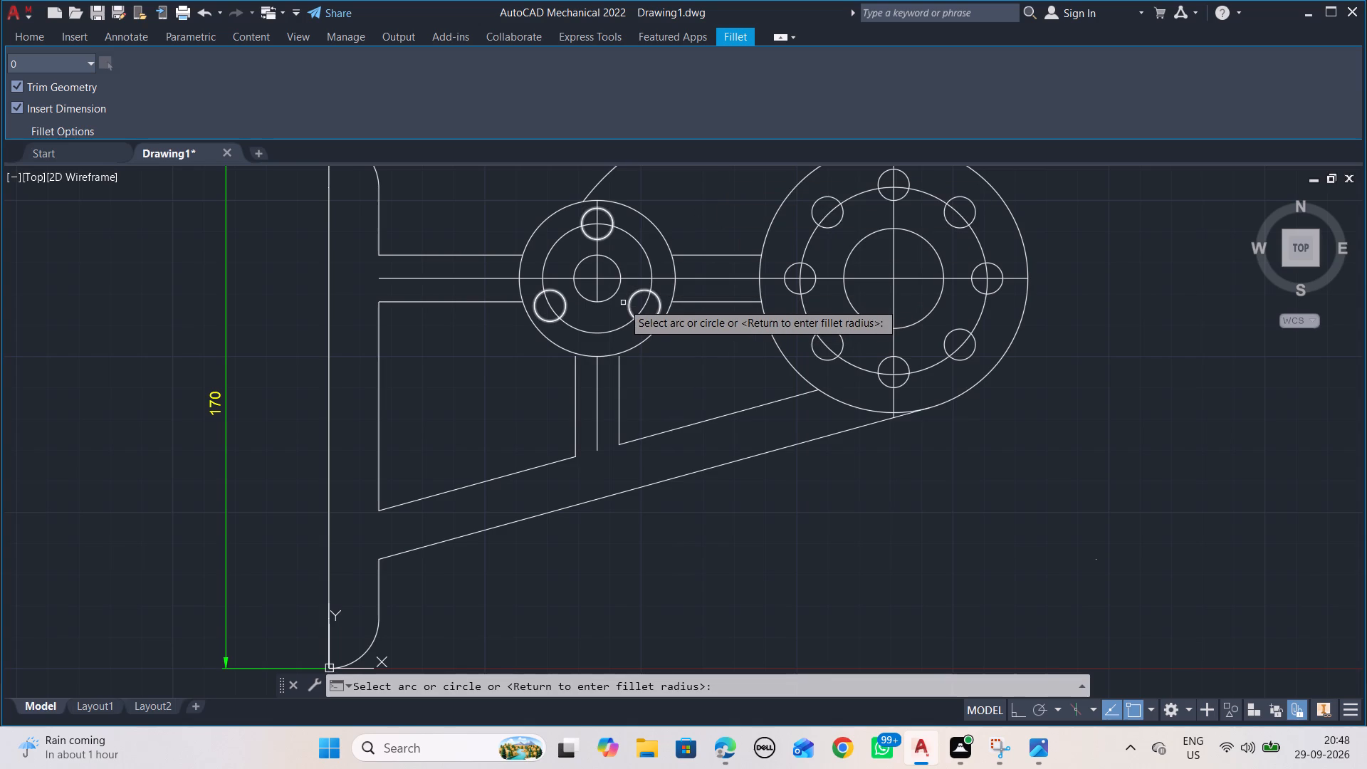
{"action": "key", "text": "Return"}
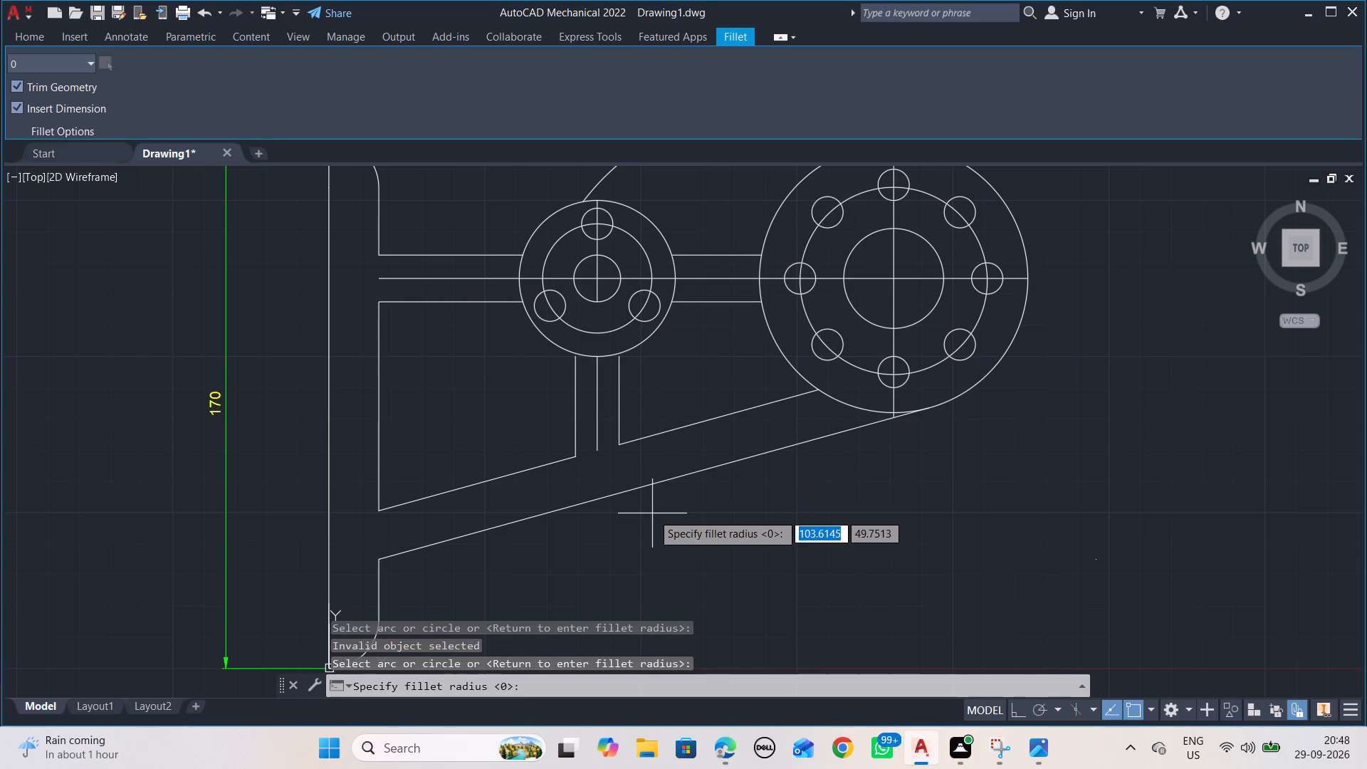
{"action": "key", "text": "6"}
{"action": "key", "text": "Return"}
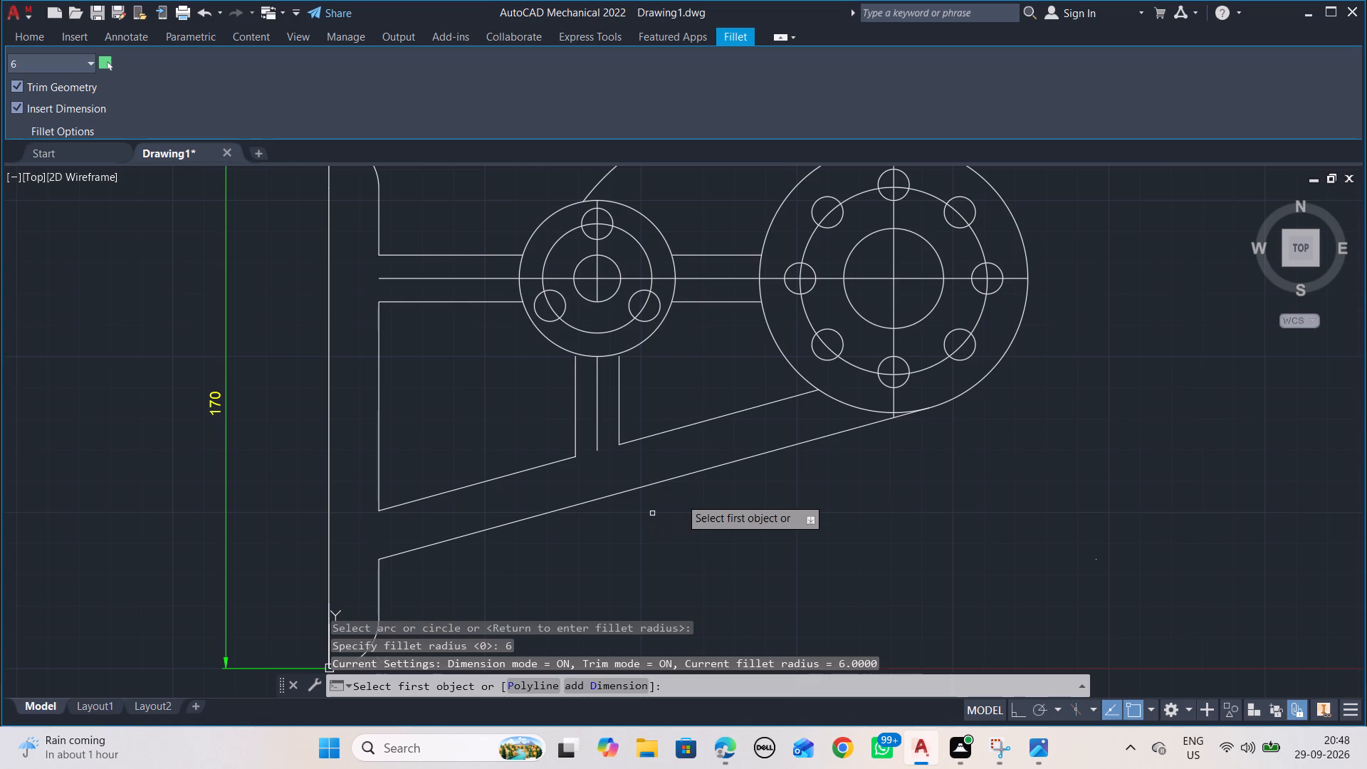
{"action": "left_click", "coordinate": [678, 428]}
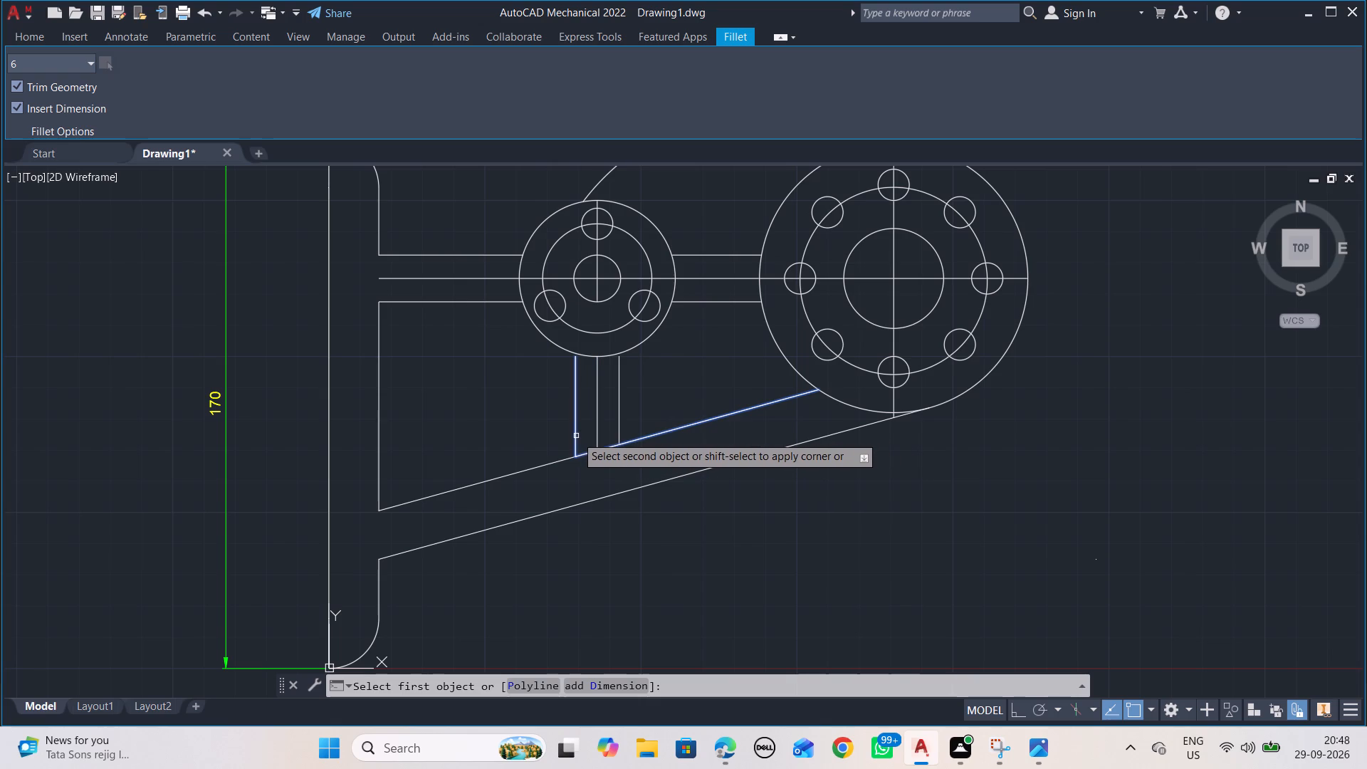
{"action": "left_click", "coordinate": [619, 422], "text": "shift"}
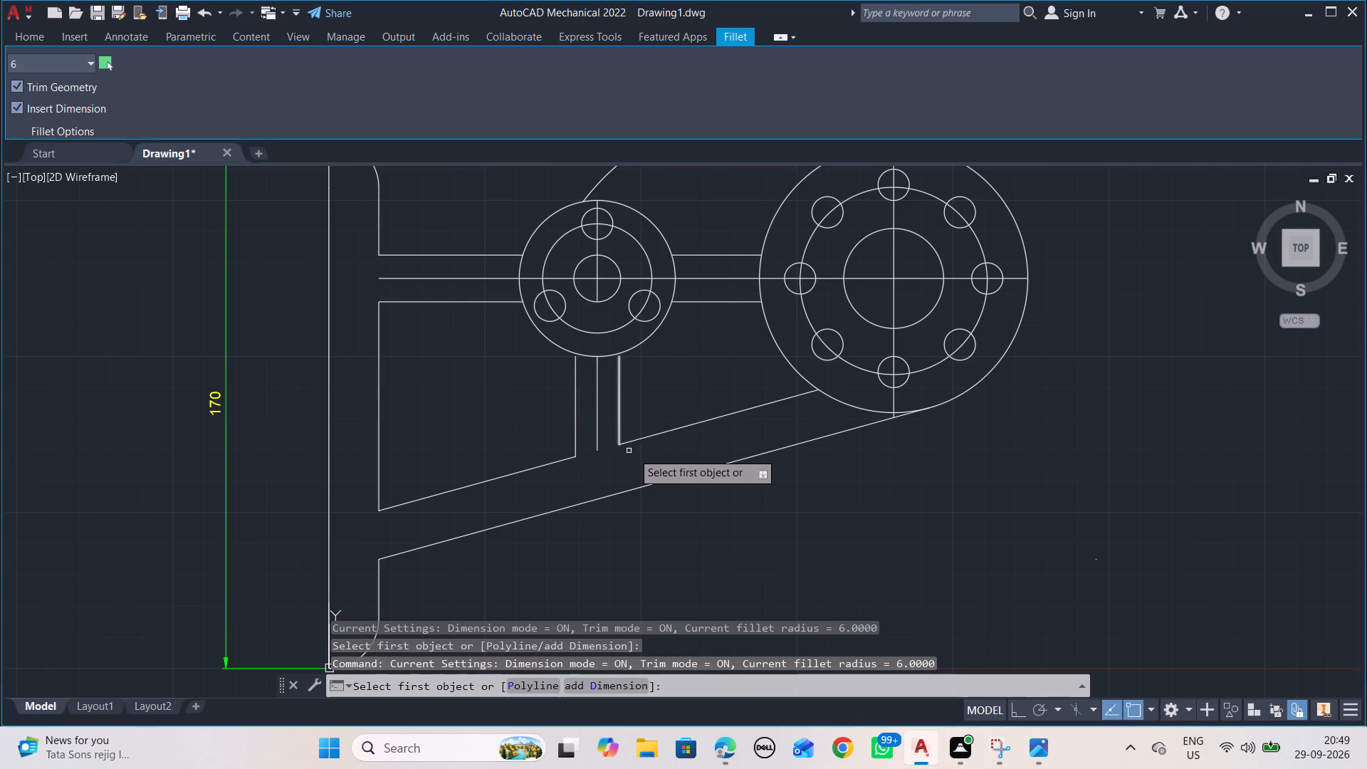
{"action": "key", "text": "Escape"}
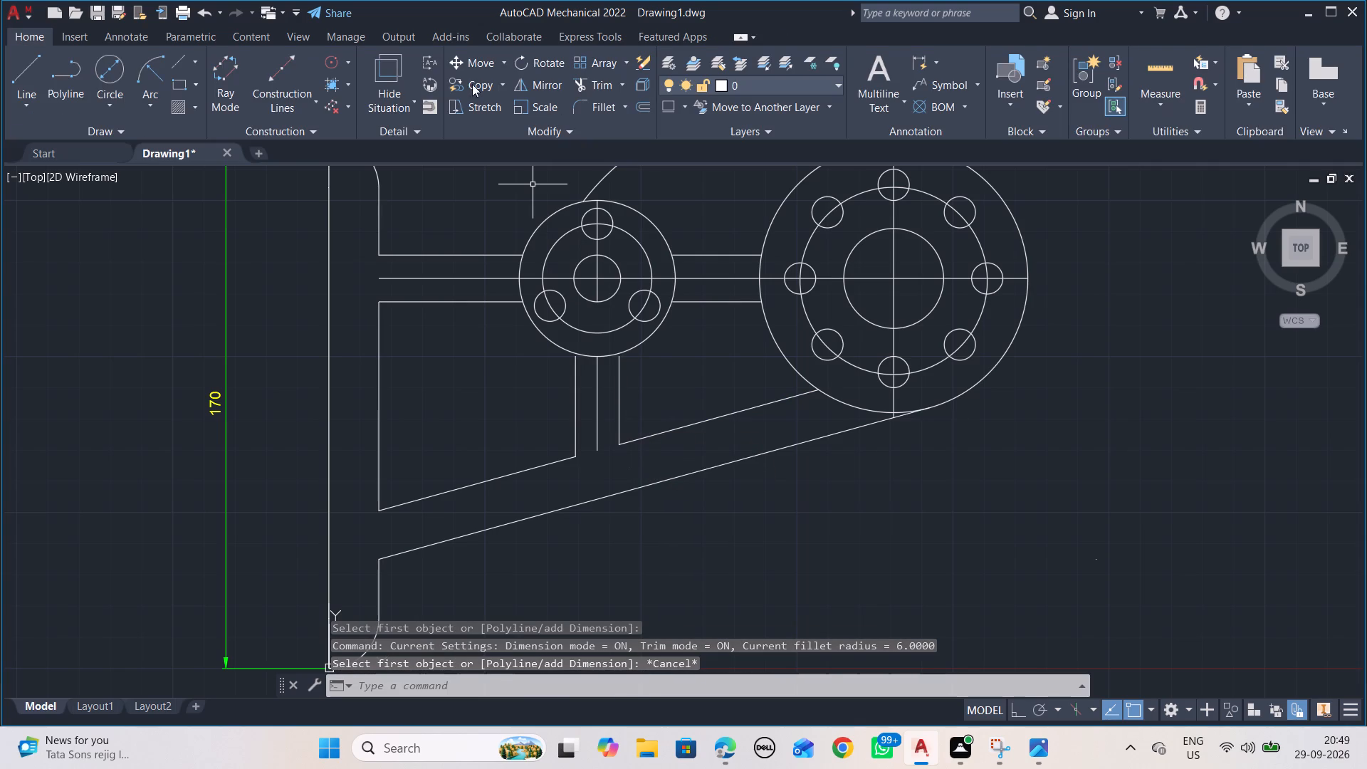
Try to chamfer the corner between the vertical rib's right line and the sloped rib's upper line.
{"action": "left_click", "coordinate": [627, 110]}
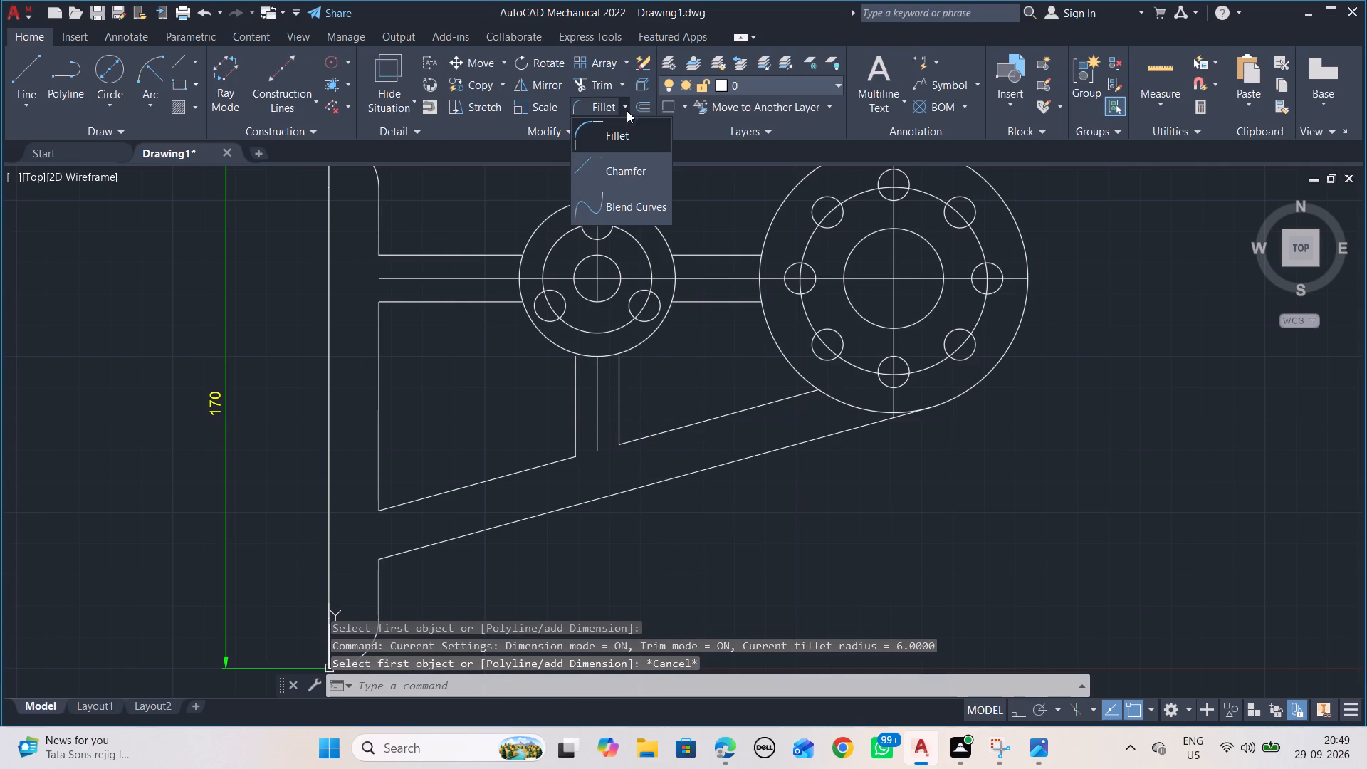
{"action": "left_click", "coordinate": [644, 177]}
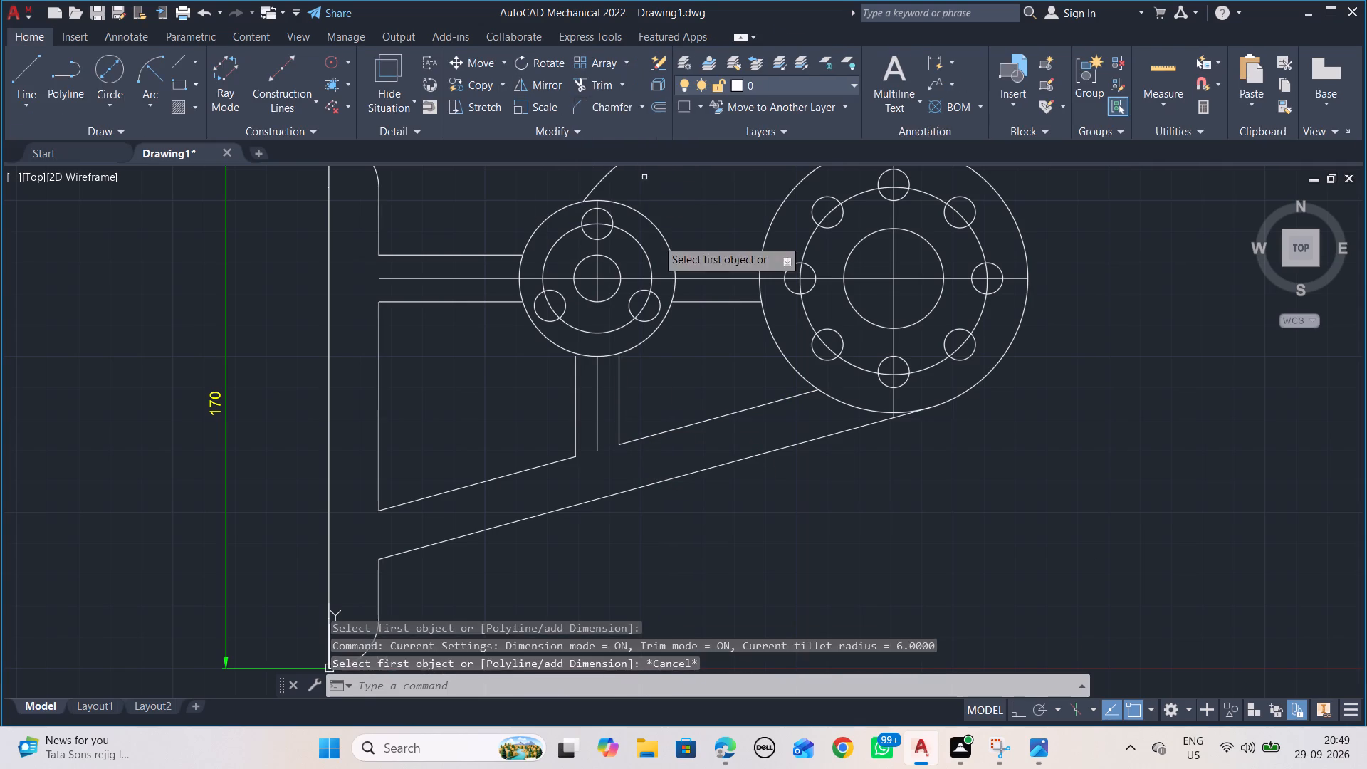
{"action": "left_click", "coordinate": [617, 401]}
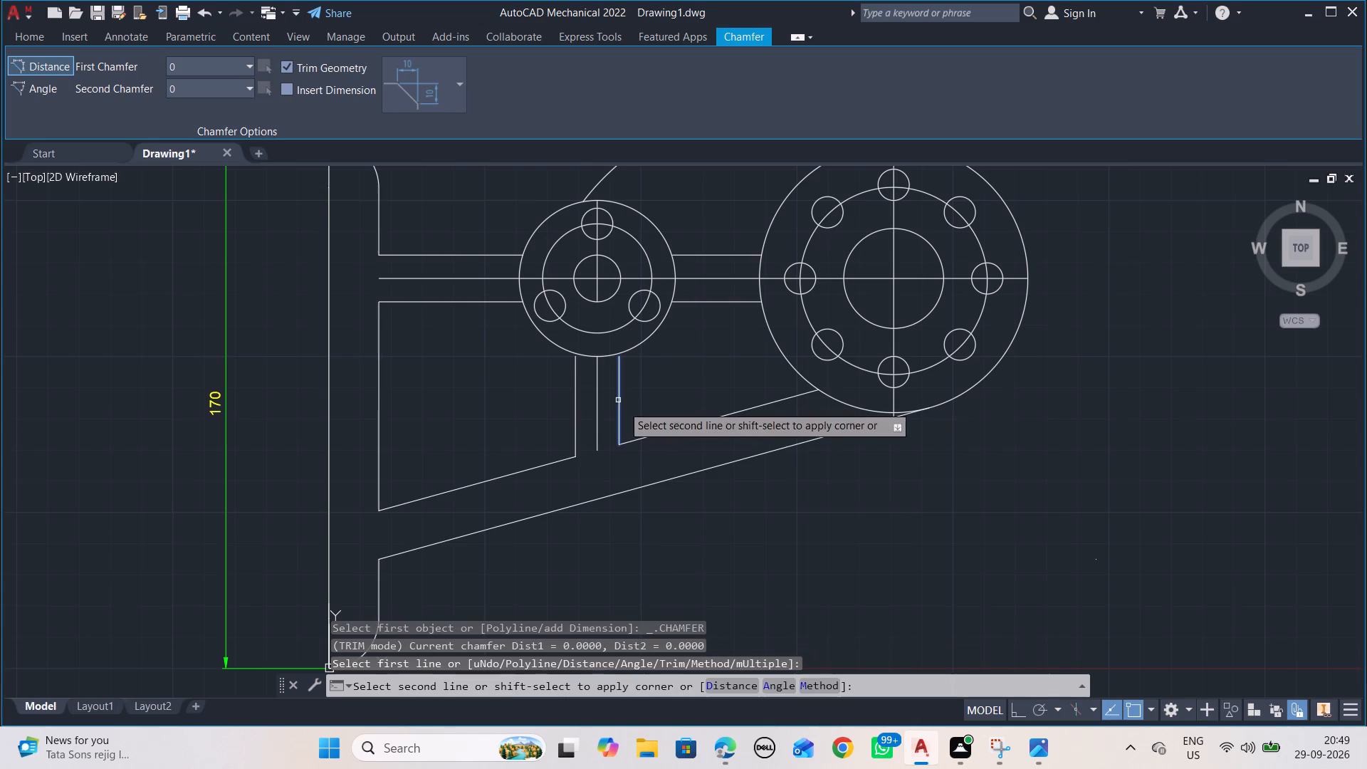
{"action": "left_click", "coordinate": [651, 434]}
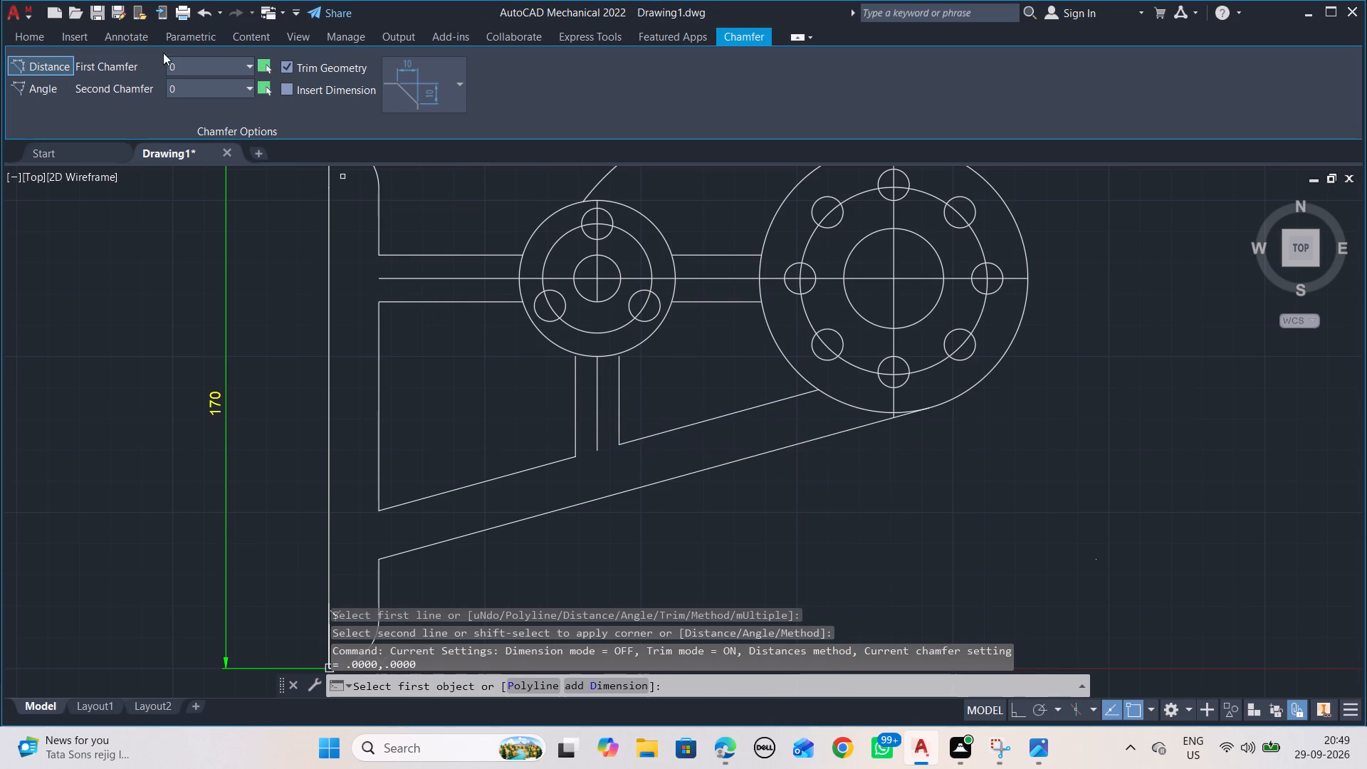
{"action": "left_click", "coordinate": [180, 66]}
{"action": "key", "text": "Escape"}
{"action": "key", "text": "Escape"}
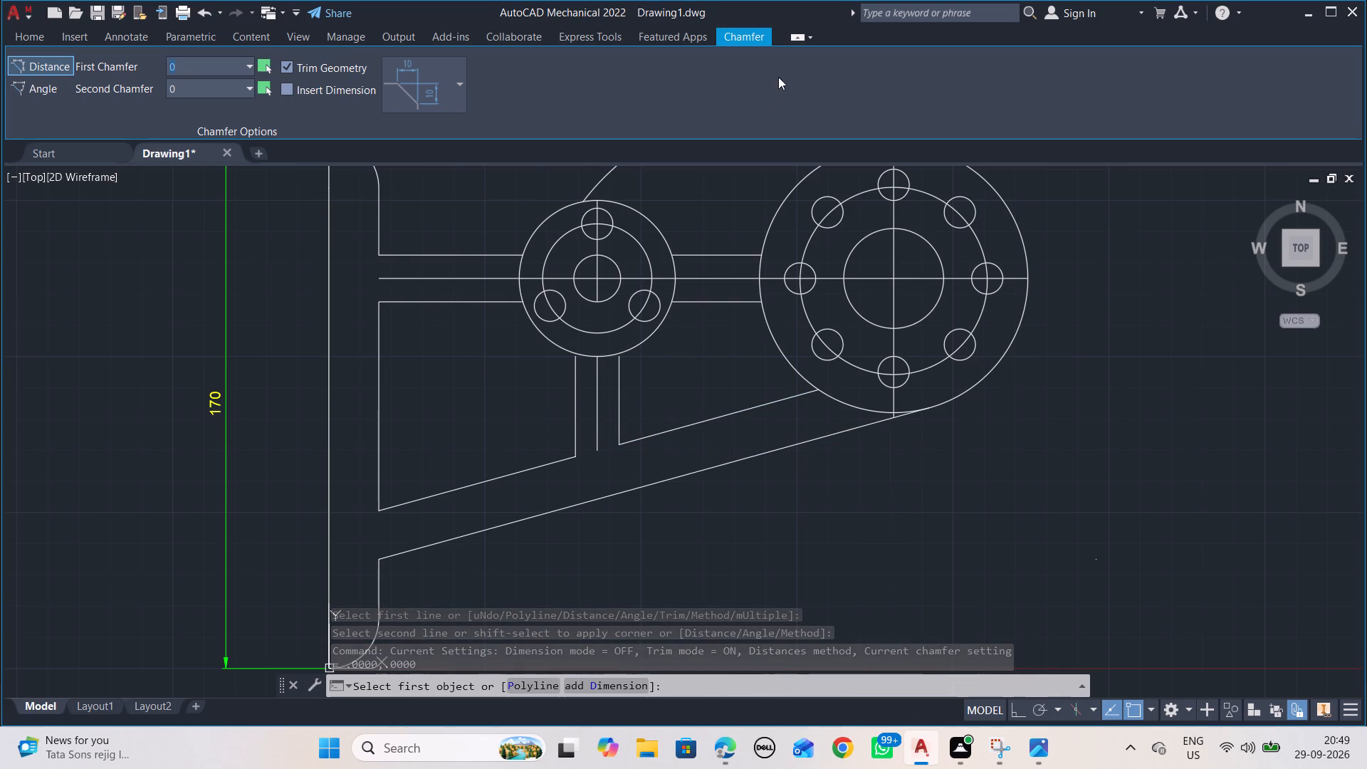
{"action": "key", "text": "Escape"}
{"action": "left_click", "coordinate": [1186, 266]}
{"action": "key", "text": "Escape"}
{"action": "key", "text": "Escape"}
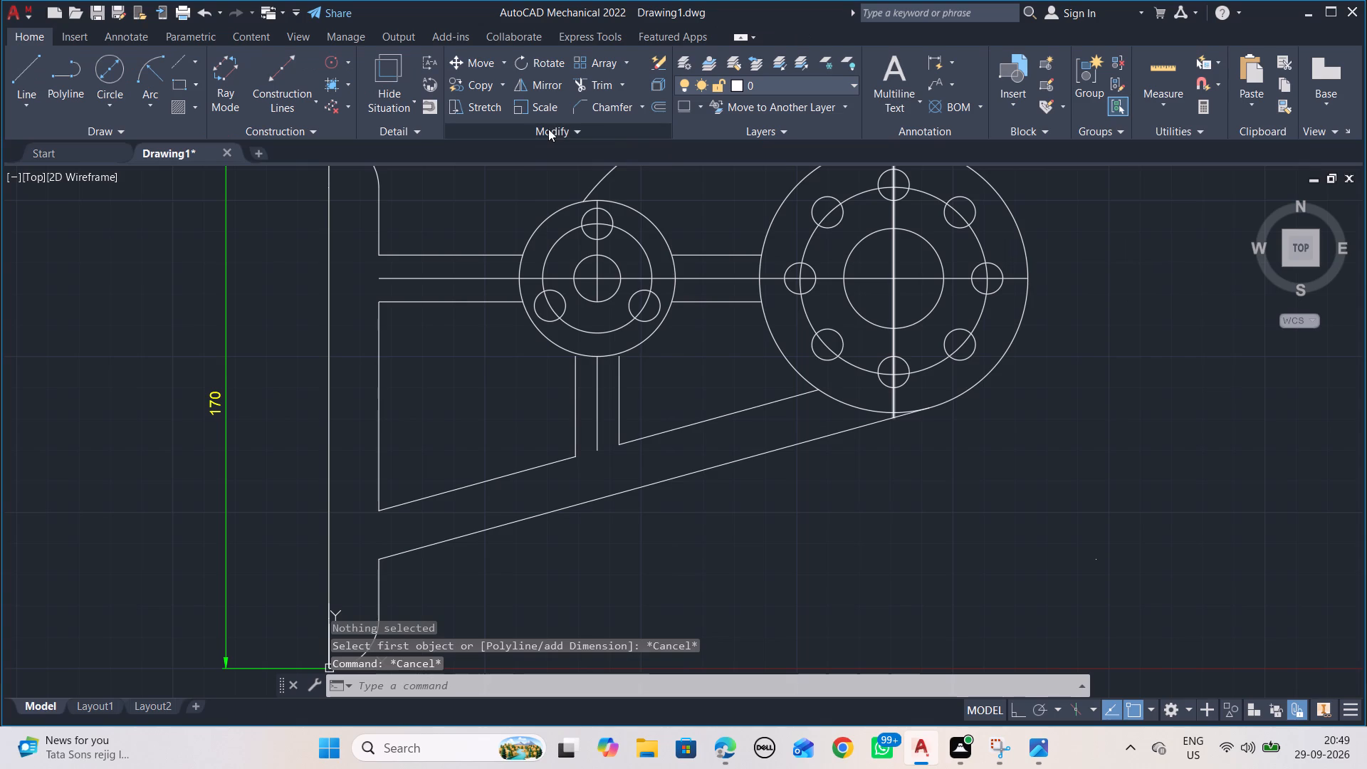
Fillet the corner between the vertical rib's right line and the sloped rib's upper line at 6 mm radius, without placing a dimension.
{"action": "left_click", "coordinate": [645, 108]}
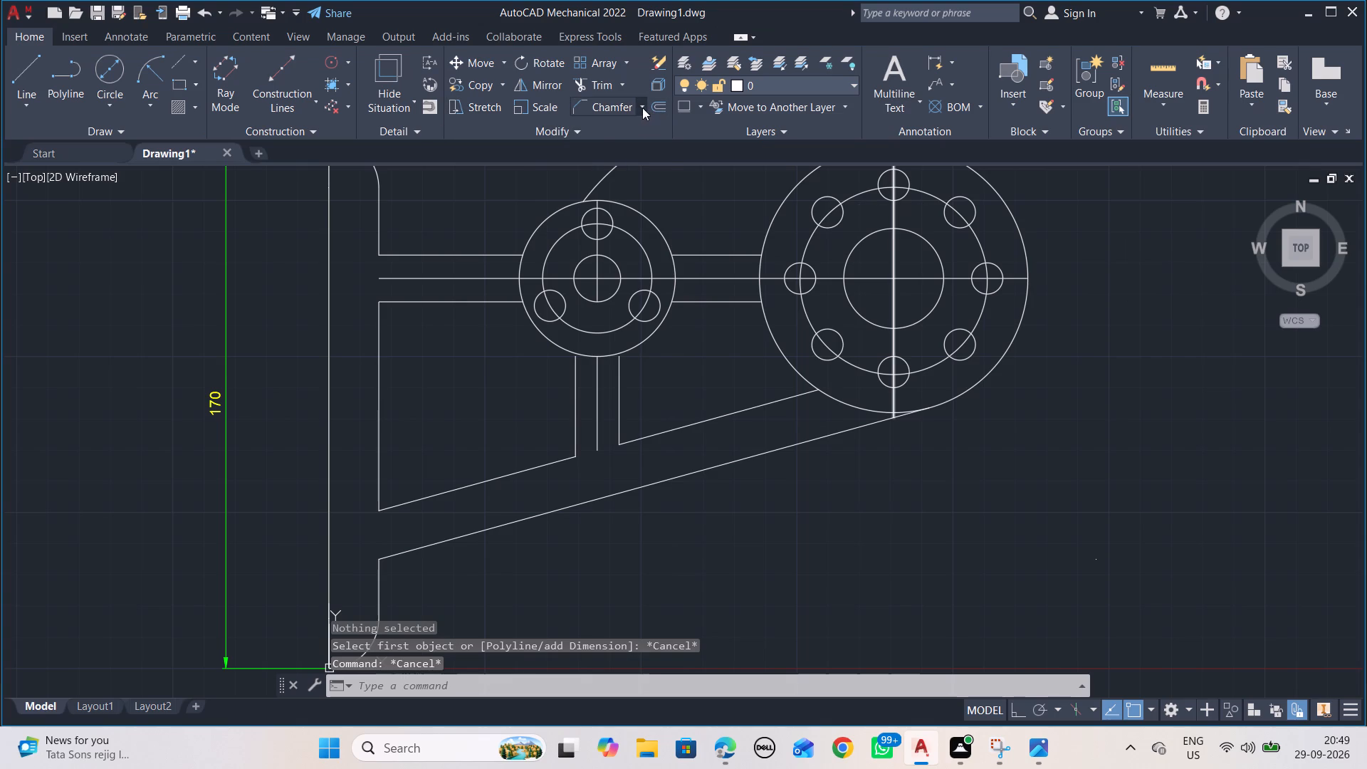
{"action": "left_click", "coordinate": [624, 128]}
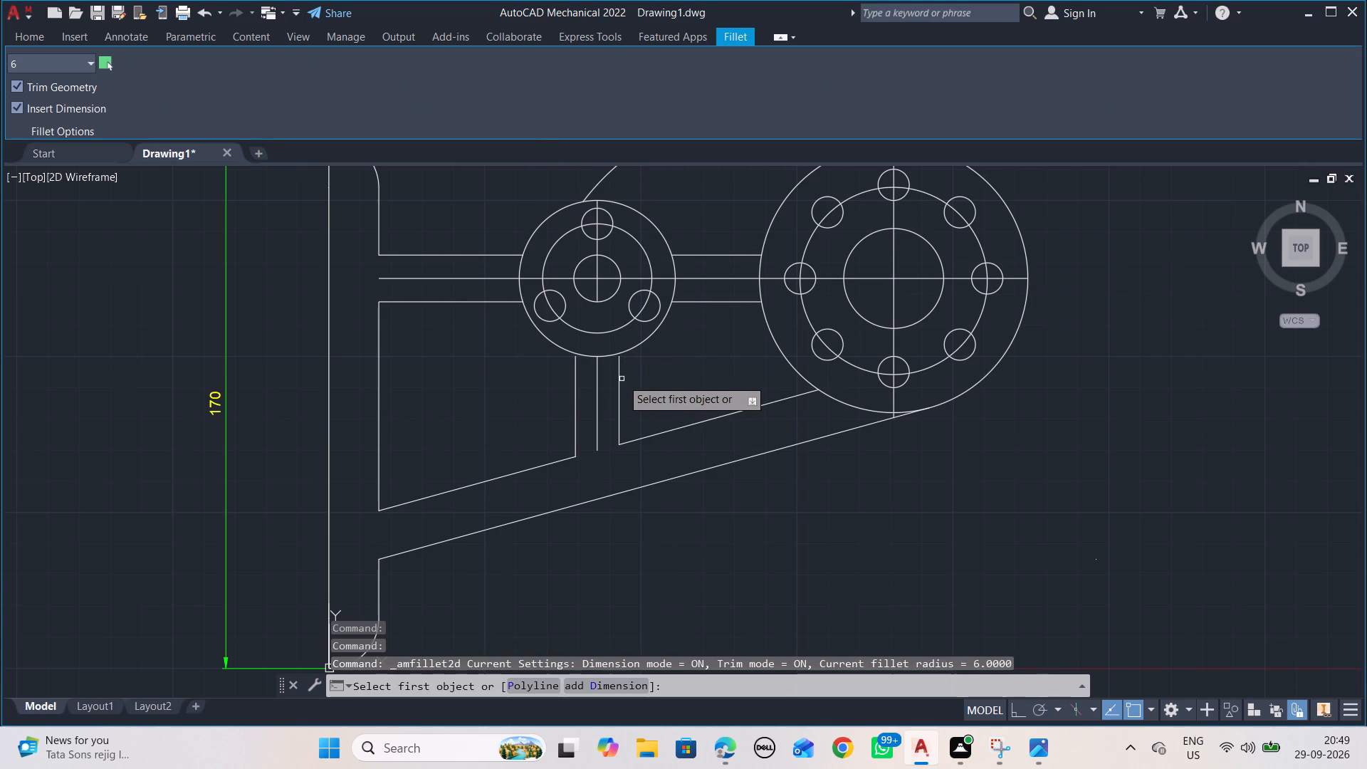
{"action": "left_click", "coordinate": [621, 380]}
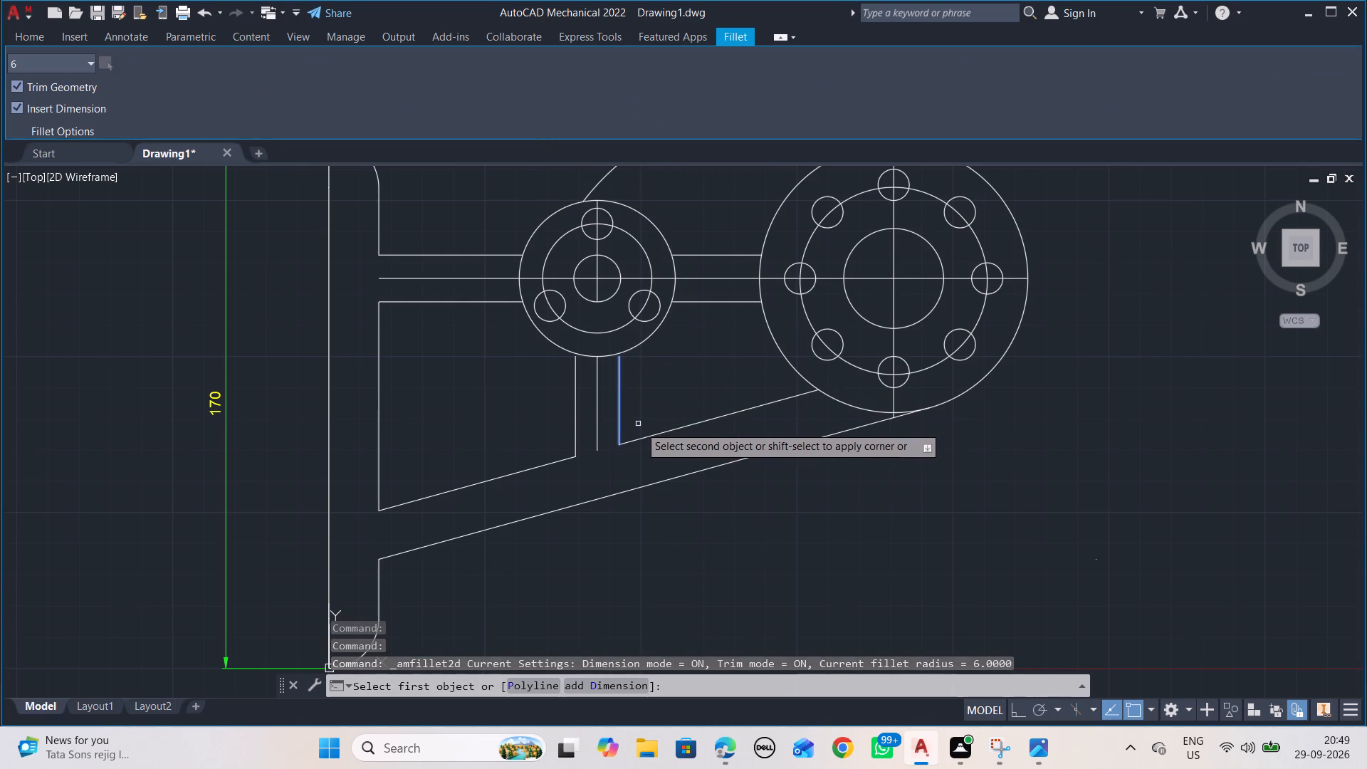
{"action": "left_click", "coordinate": [649, 436]}
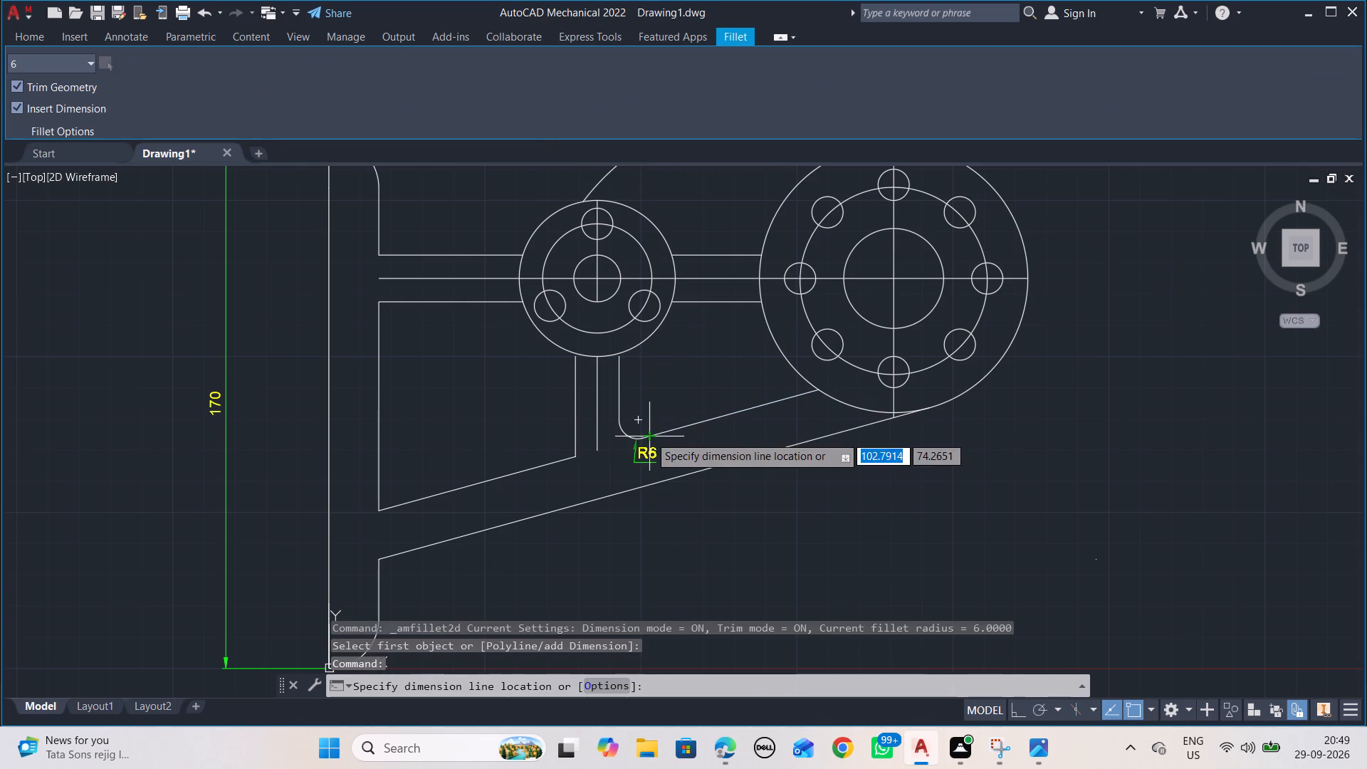
{"action": "key", "text": "Escape"}
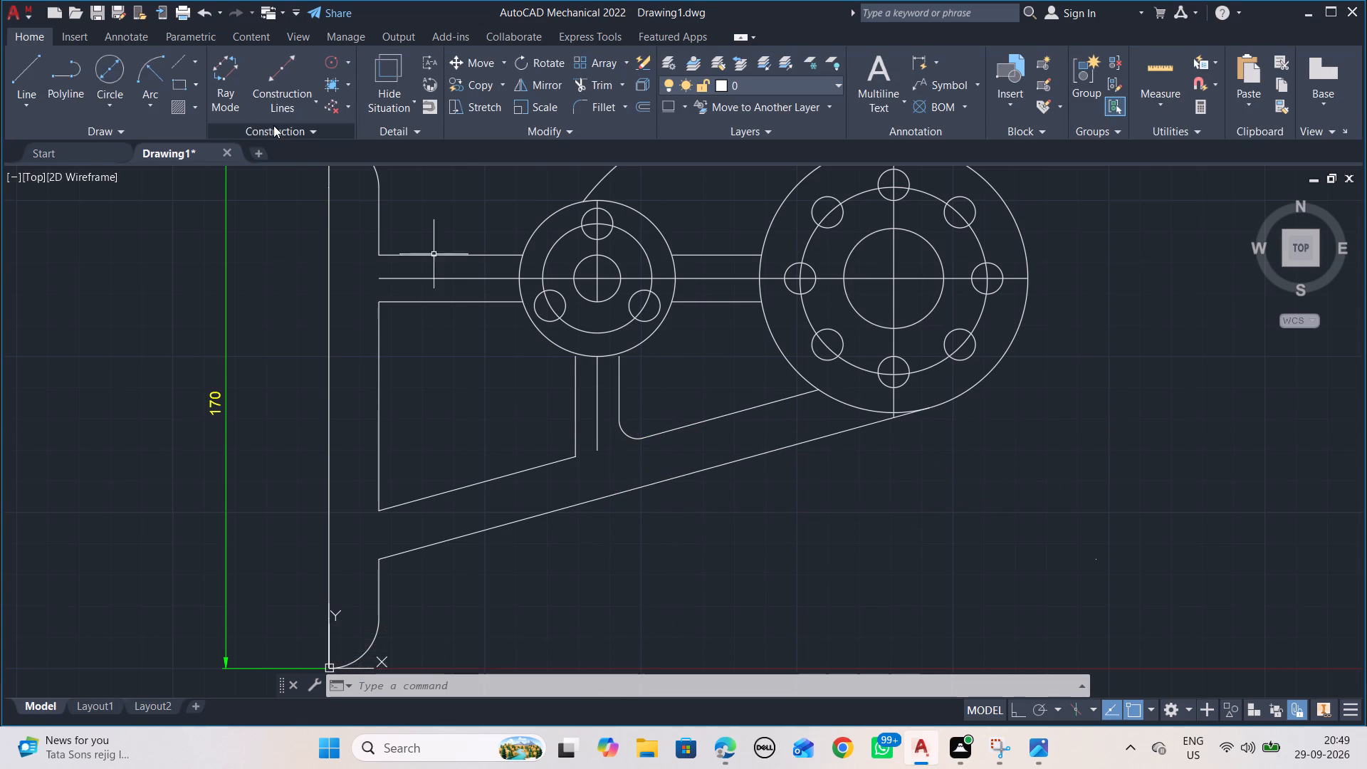
Fillet the sloped rib's upper line to the large eight-hole outer circle at 6 mm radius, placing the R6 dimension beside it.
{"action": "left_click", "coordinate": [590, 100]}
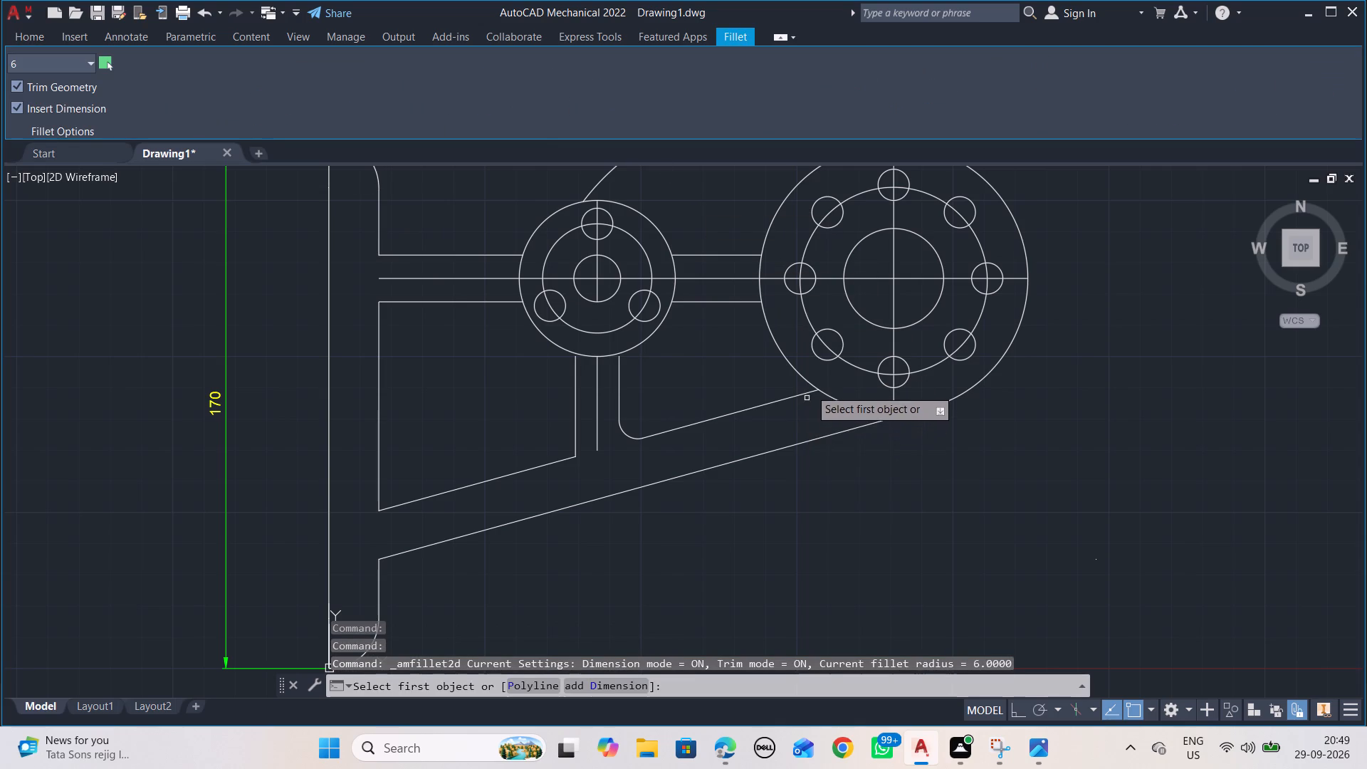
{"action": "left_click", "coordinate": [807, 378]}
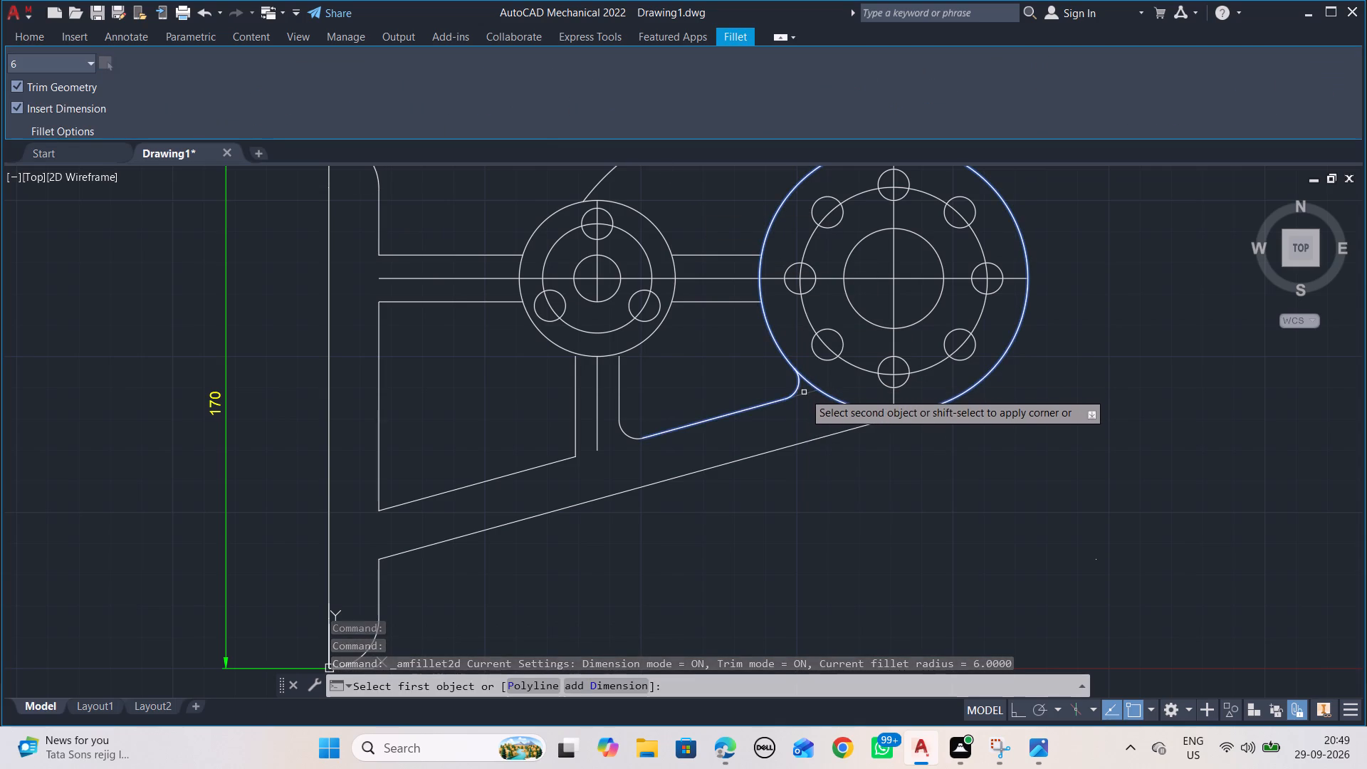
{"action": "left_click", "coordinate": [805, 393]}
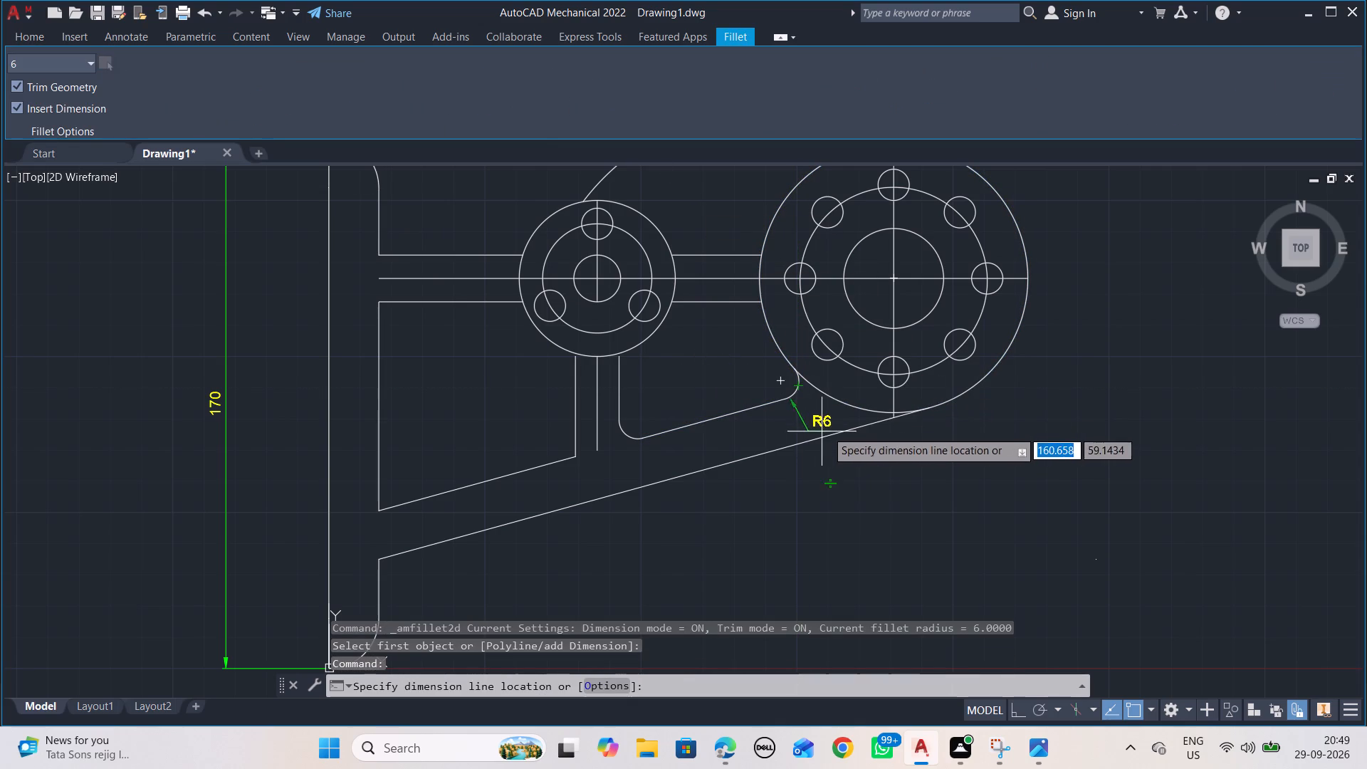
{"action": "left_click", "coordinate": [824, 402]}
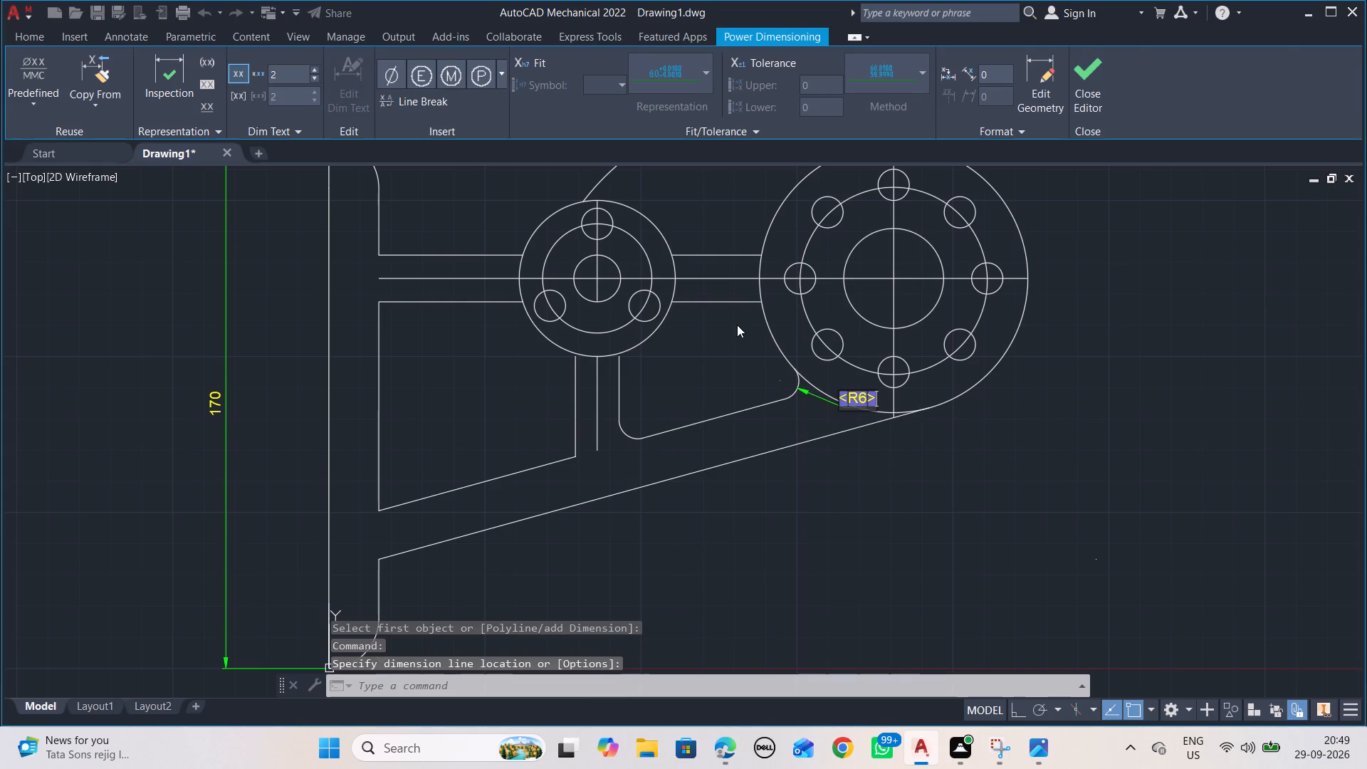
{"action": "key", "text": "Return"}
Fillet the large eight-hole outer circle to the horizontal rib's lower line at 6 mm radius, without placing a dimension.
{"action": "key", "text": "space"}
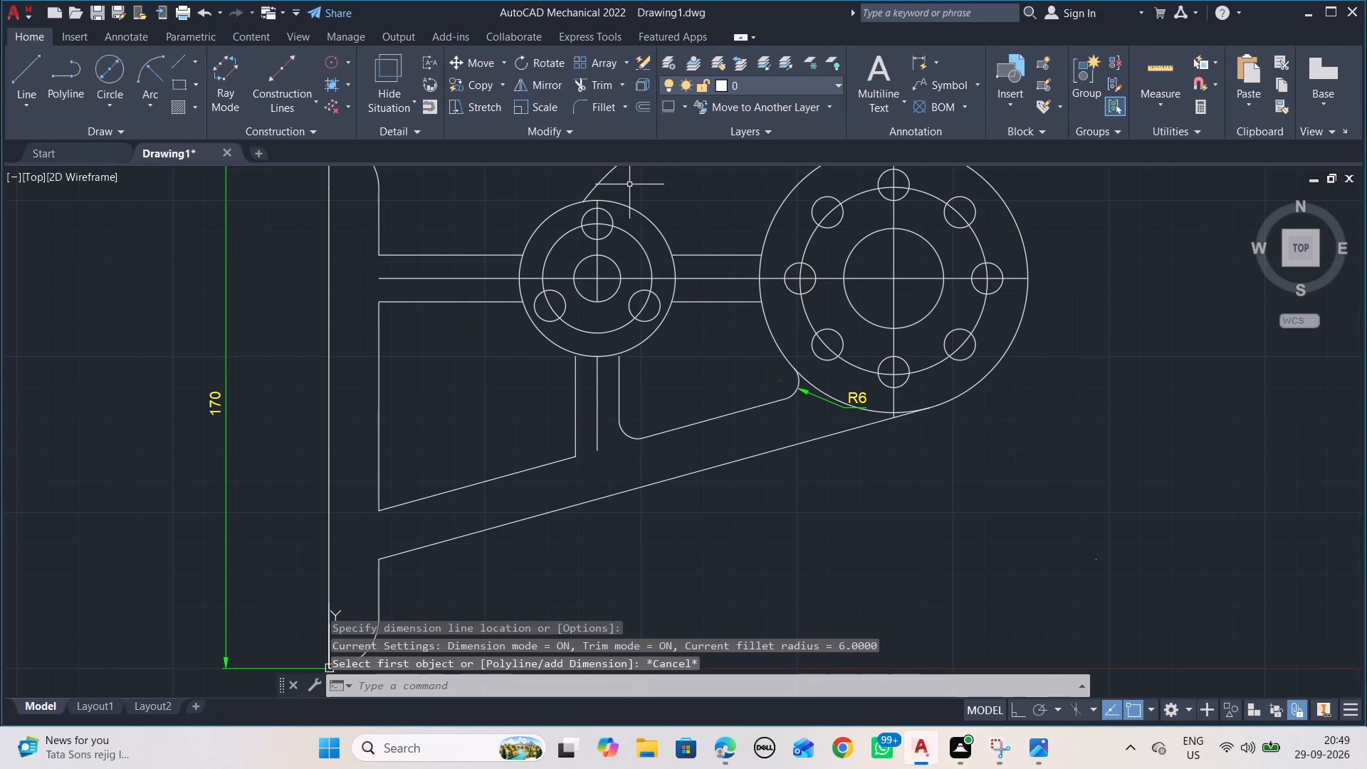
{"action": "left_click", "coordinate": [764, 314]}
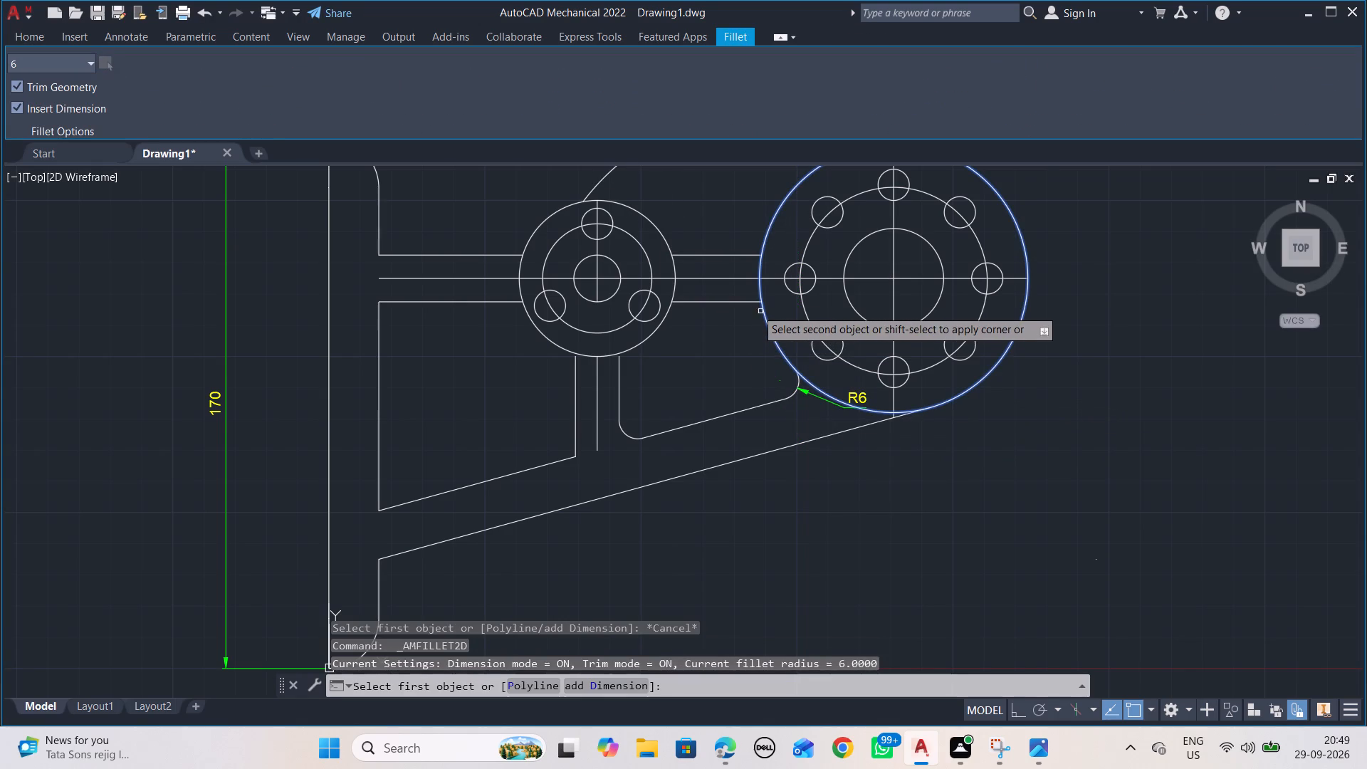
{"action": "left_click", "coordinate": [750, 304]}
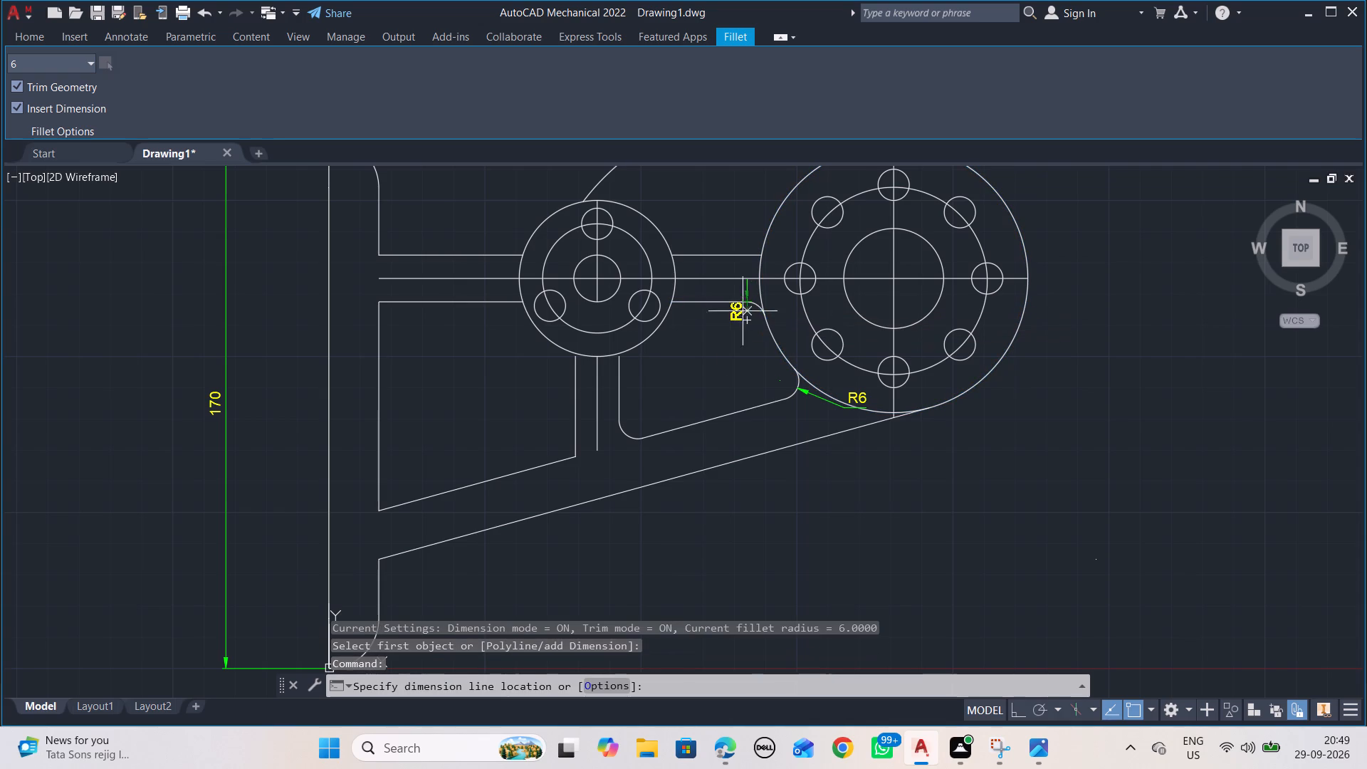
{"action": "key", "text": "Escape"}
{"action": "key", "text": "Tab"}
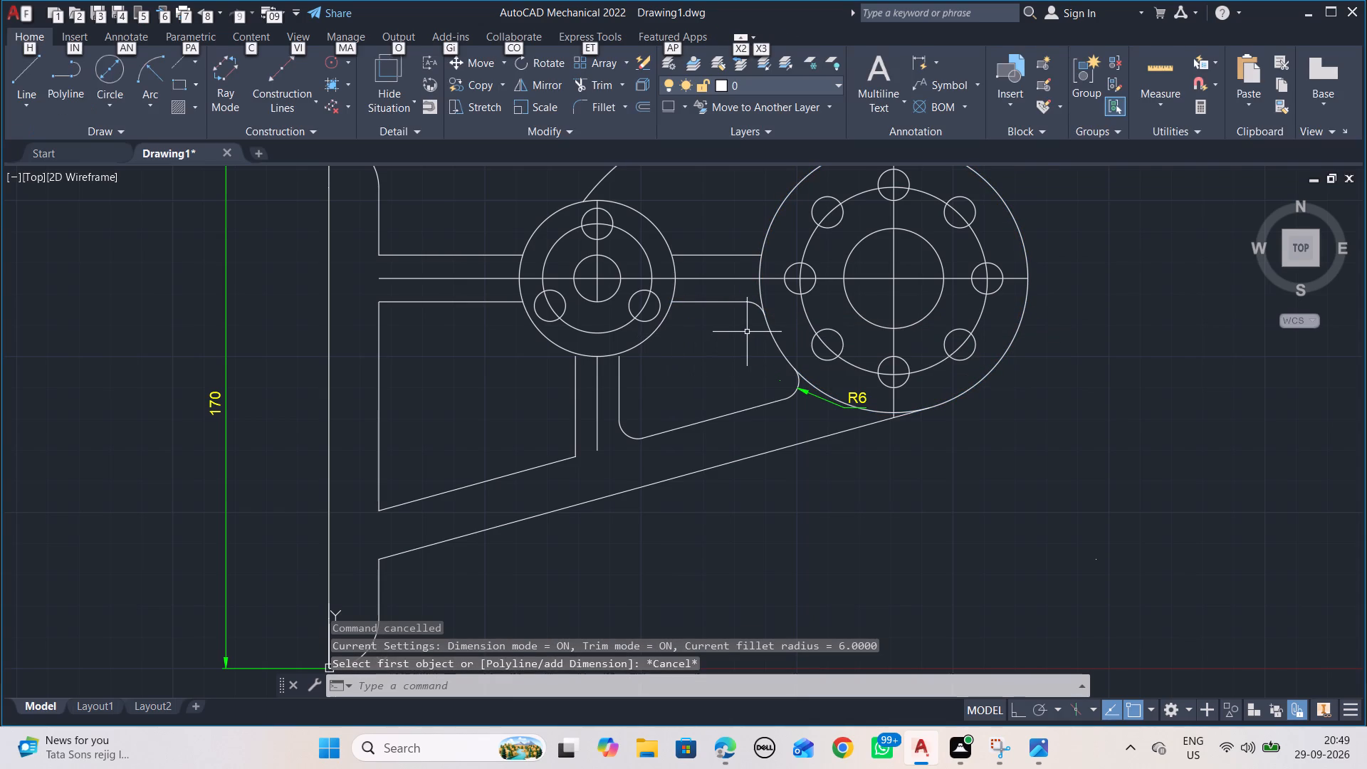
Fillet the three-hole outer circle to the vertical rib's right line at 6 mm radius, placing the R6 dimension beside it.
{"action": "key", "text": "alt+Tab"}
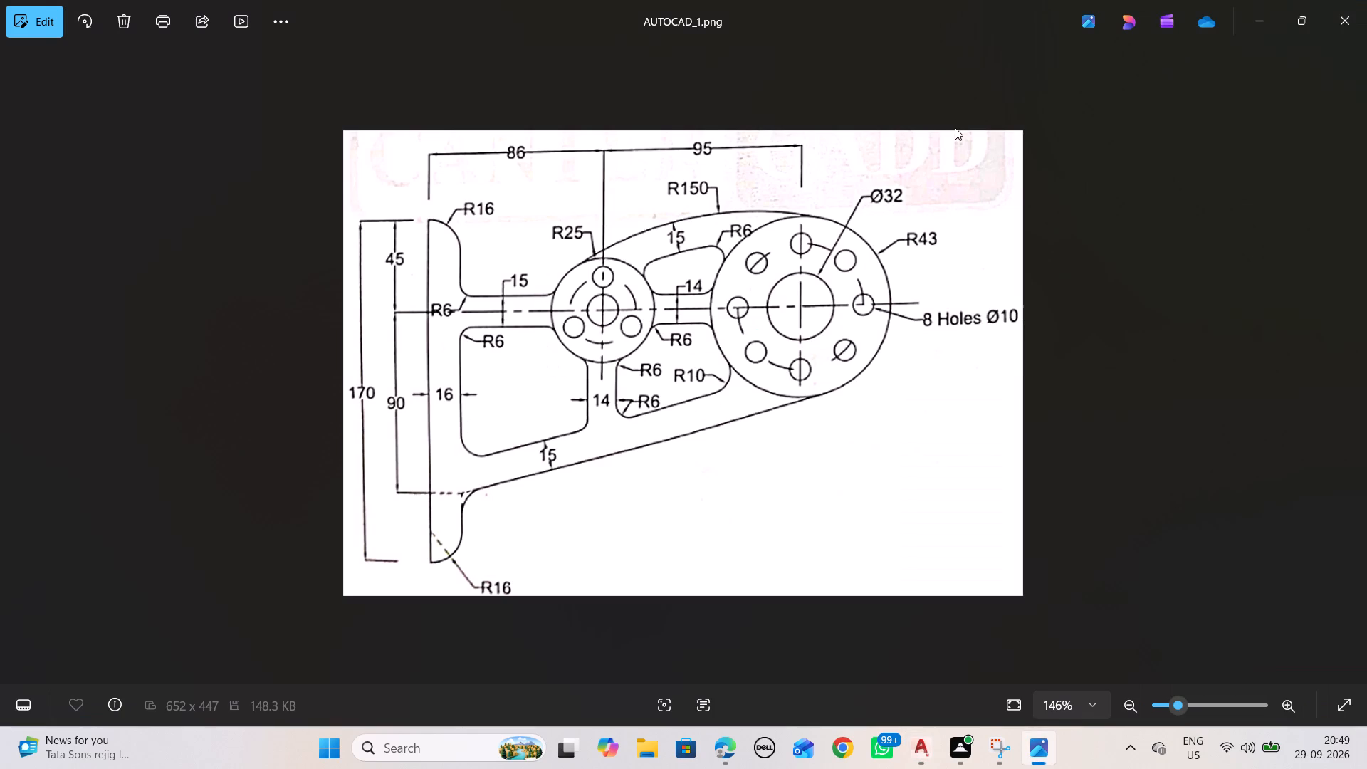
{"action": "key", "text": "alt+Tab"}
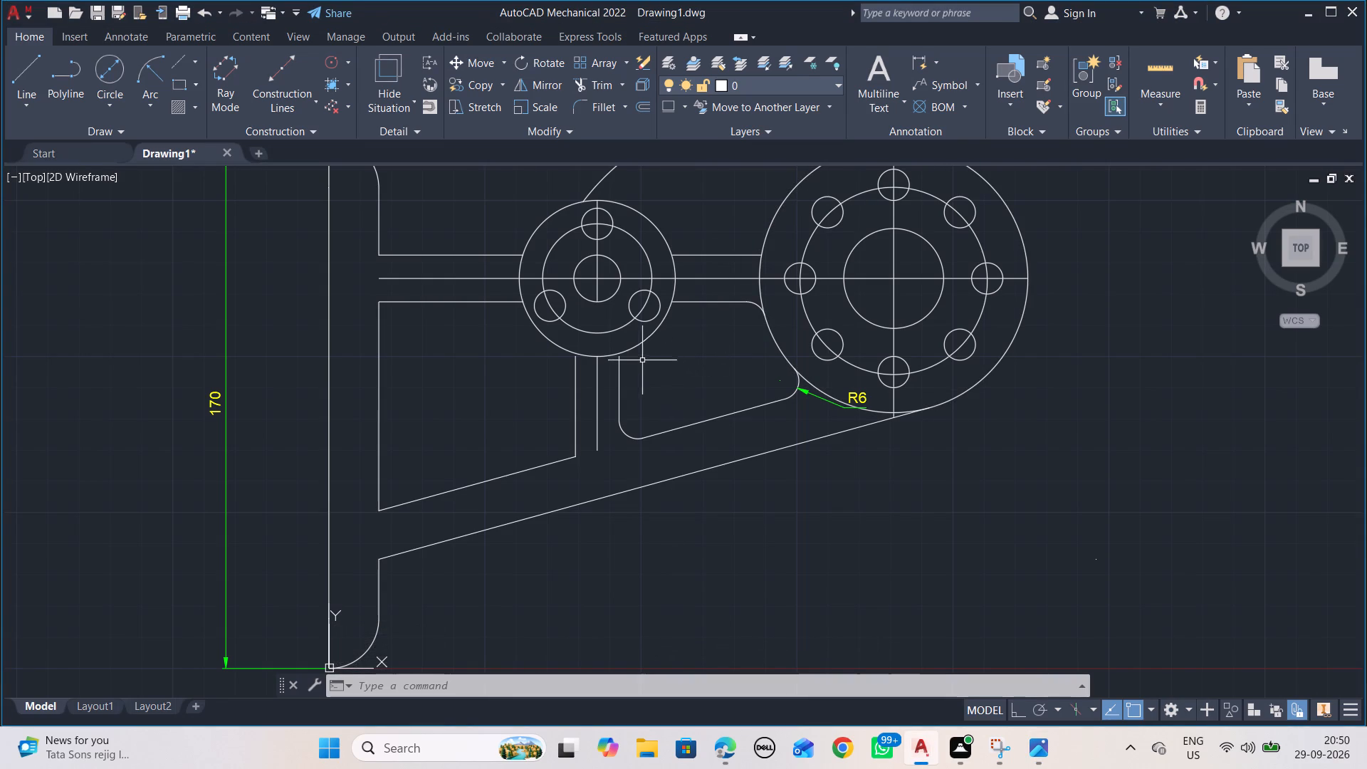
{"action": "key", "text": "space"}
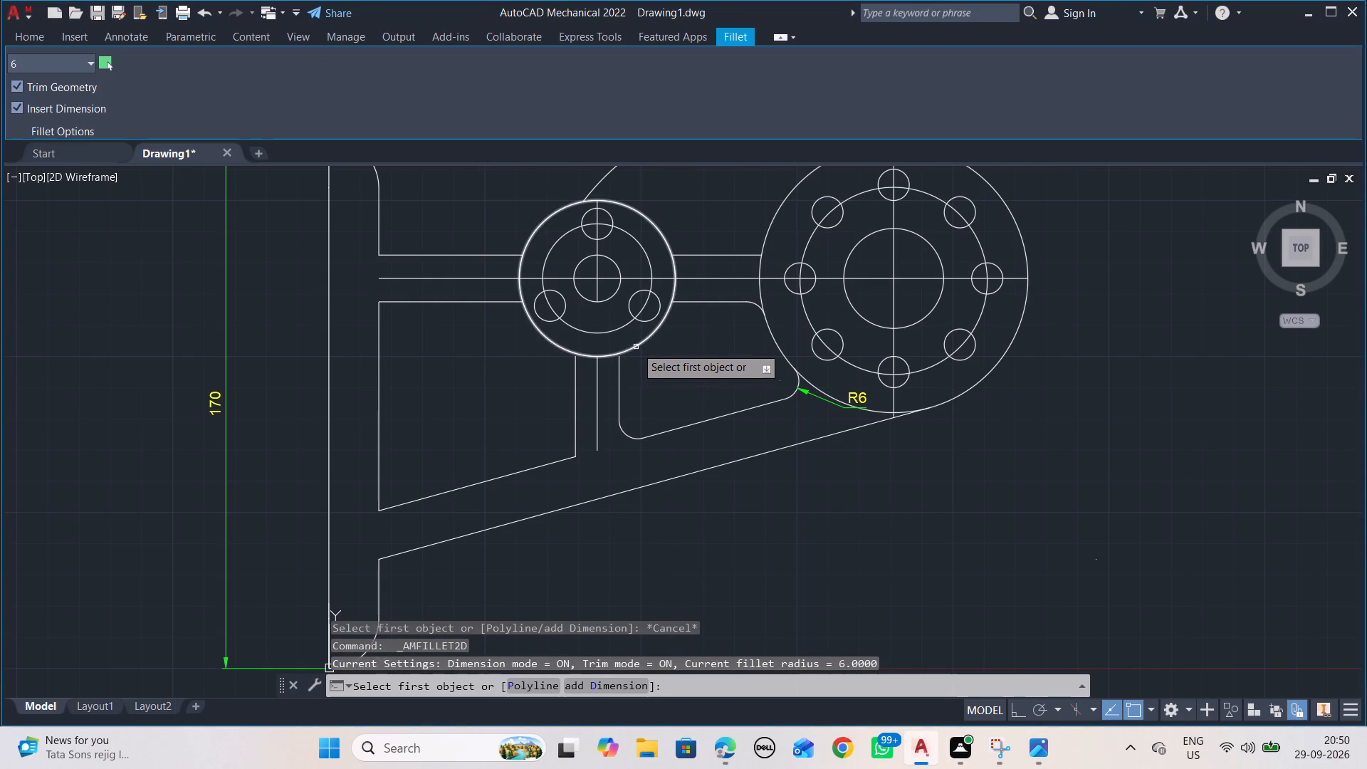
{"action": "left_click", "coordinate": [636, 347]}
{"action": "left_click", "coordinate": [621, 369]}
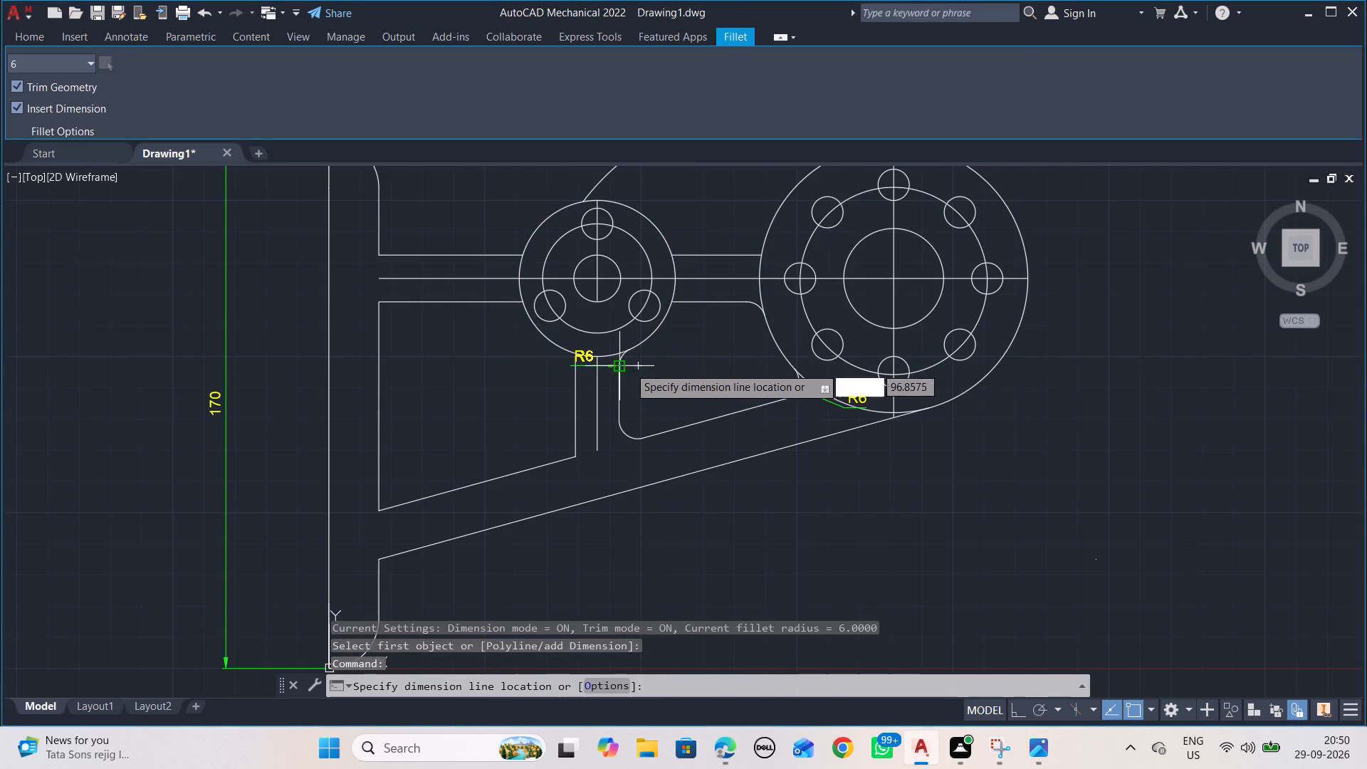
{"action": "left_click", "coordinate": [666, 390]}
{"action": "left_click", "coordinate": [729, 360]}
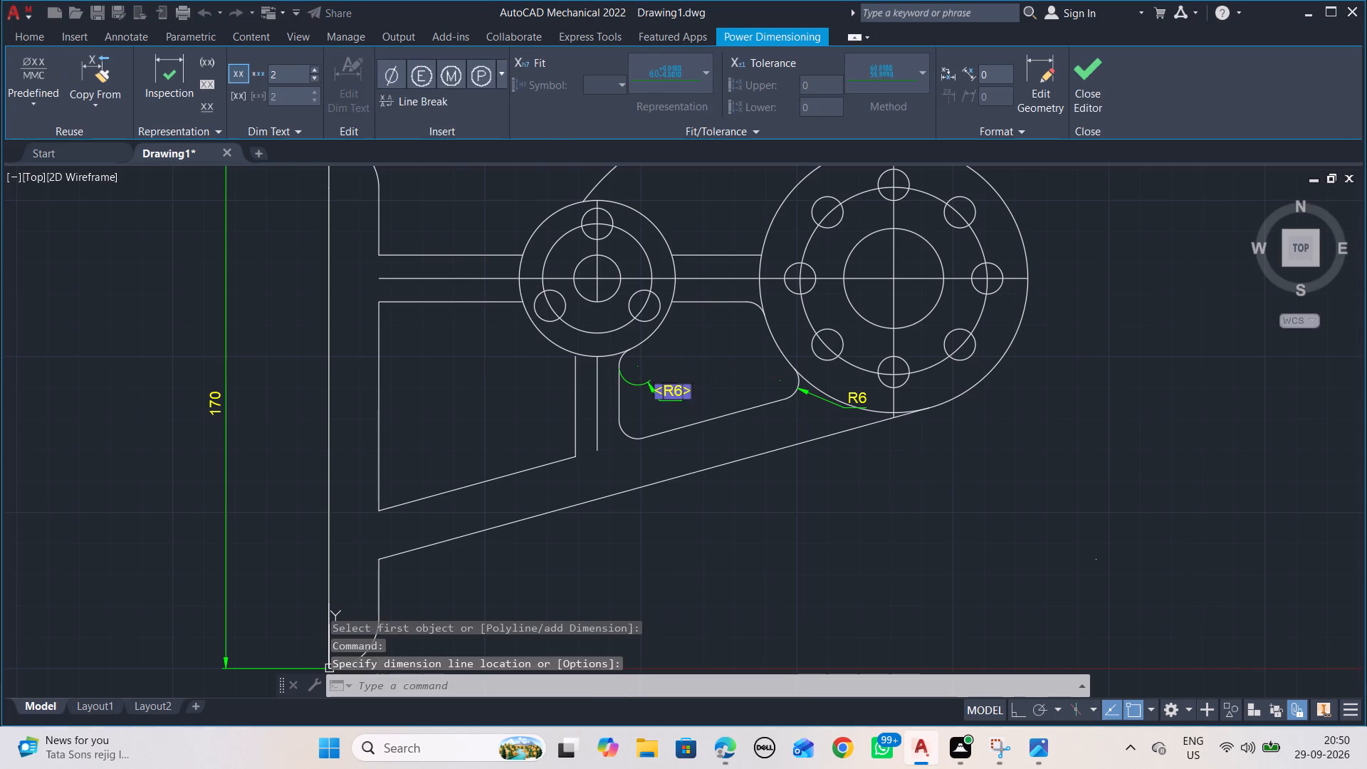
Fillet the corner between the vertical rib's left line and the sloped rib's upper line at 6 mm radius, without placing a dimension.
{"action": "key", "text": "alt+Tab"}
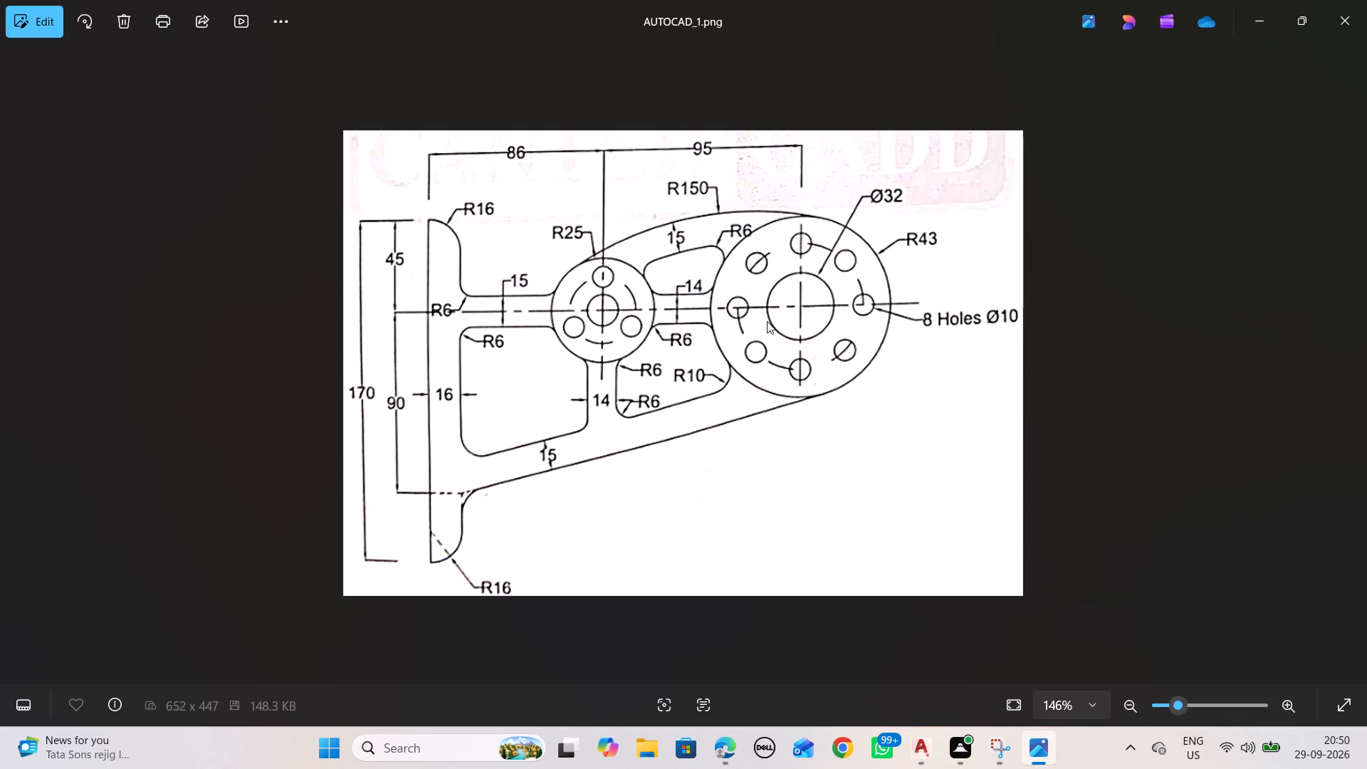
{"action": "key", "text": "alt+Tab"}
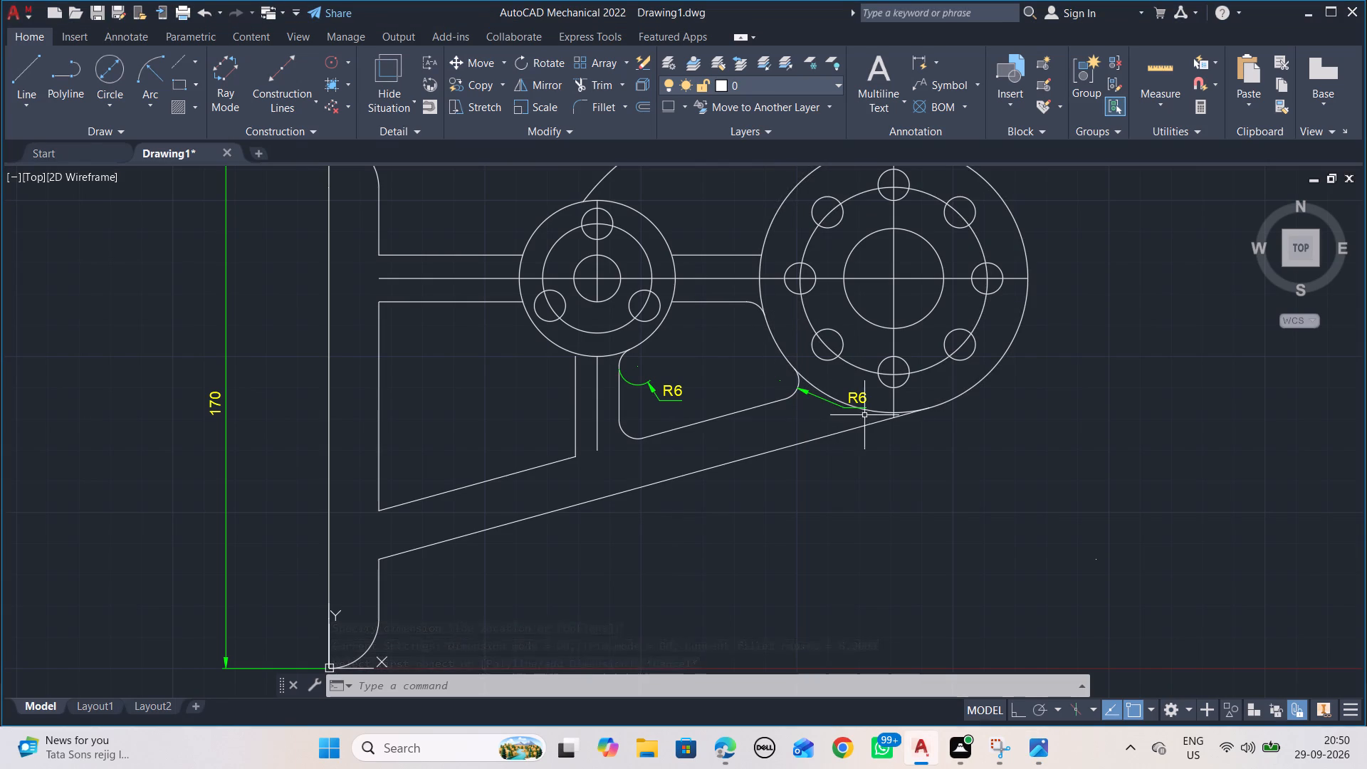
{"action": "left_click", "coordinate": [565, 460]}
{"action": "left_click", "coordinate": [575, 435]}
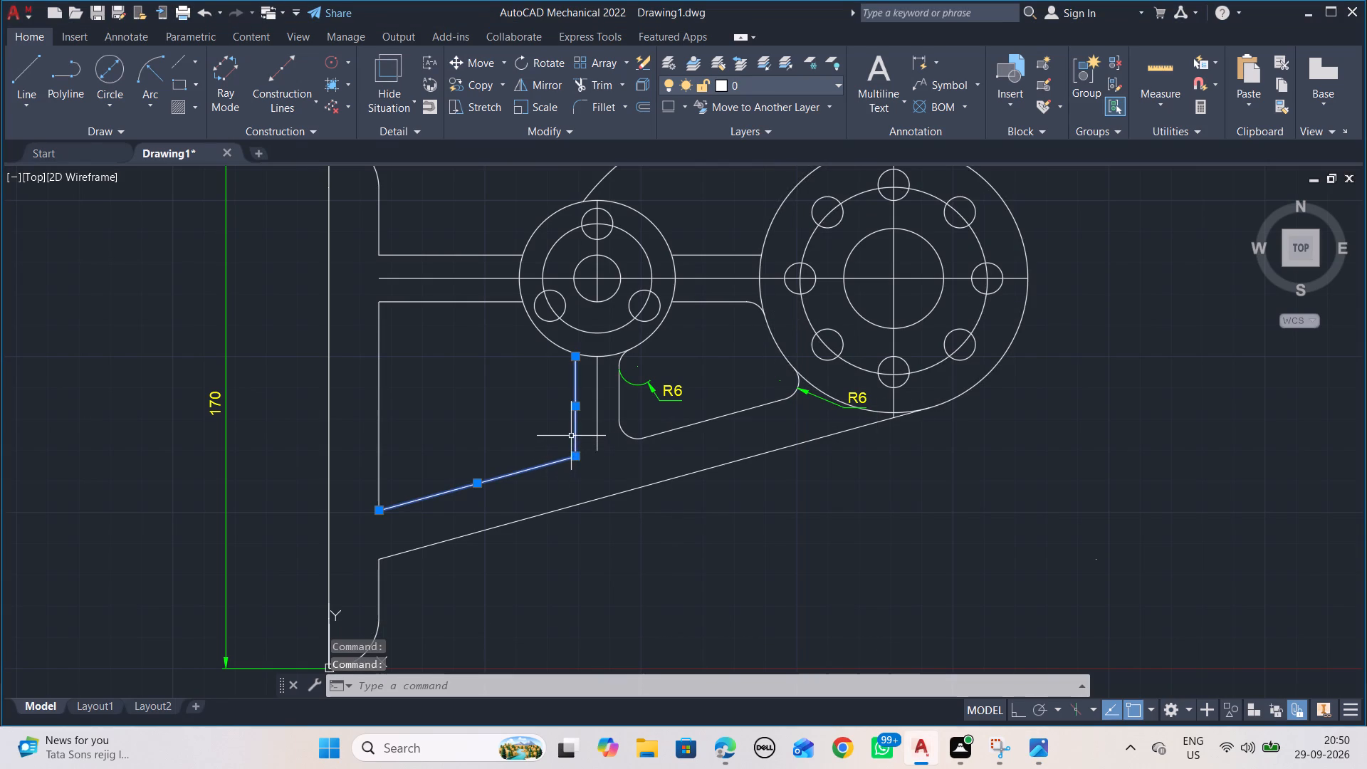
{"action": "key", "text": "space"}
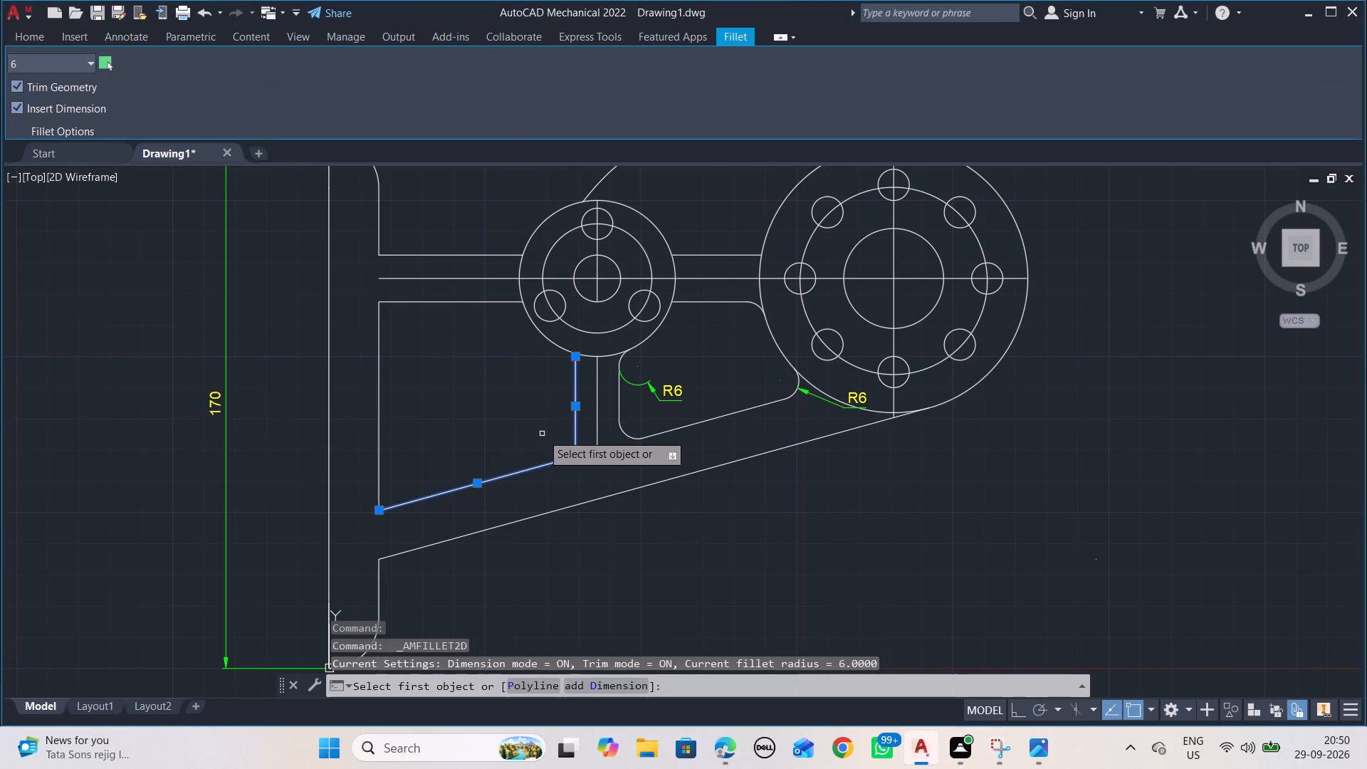
{"action": "left_click", "coordinate": [558, 463]}
{"action": "key", "text": "Escape"}
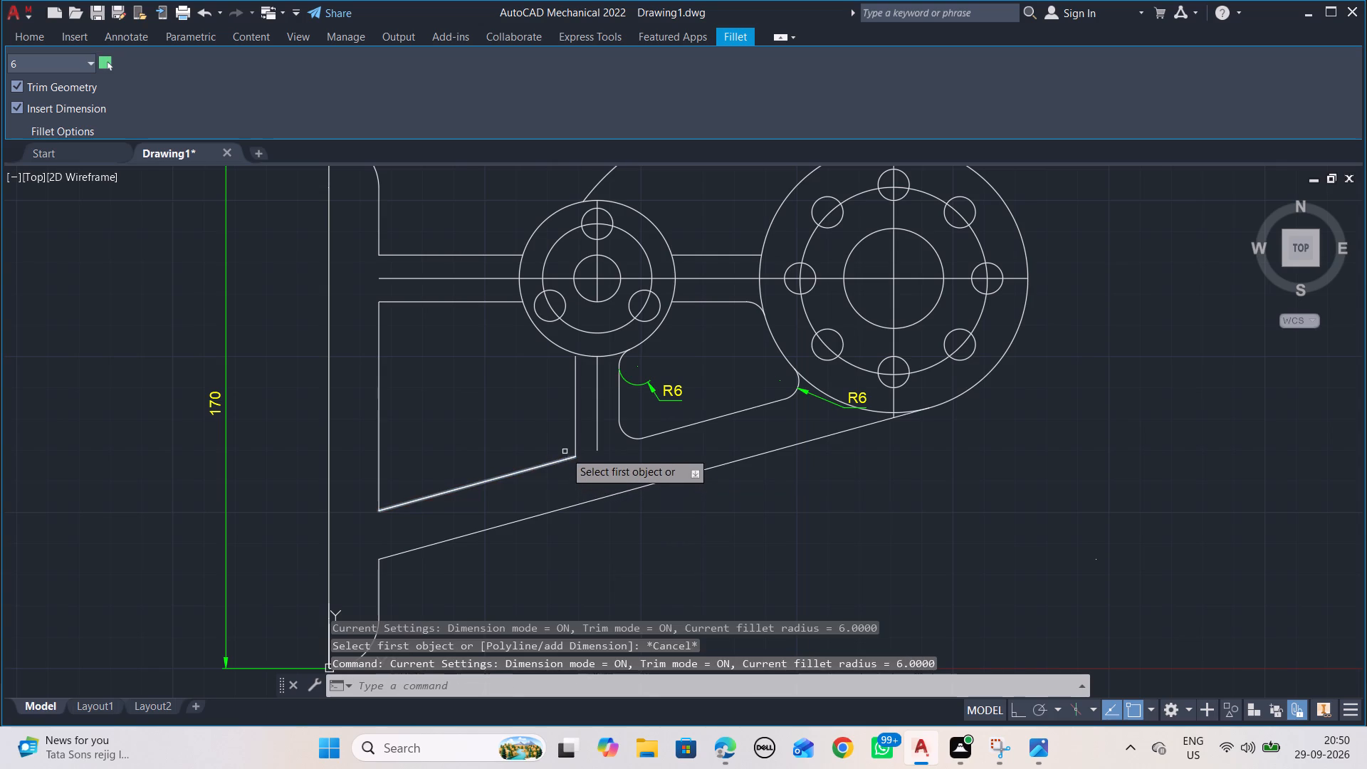
{"action": "left_click", "coordinate": [565, 459]}
{"action": "left_click", "coordinate": [576, 439]}
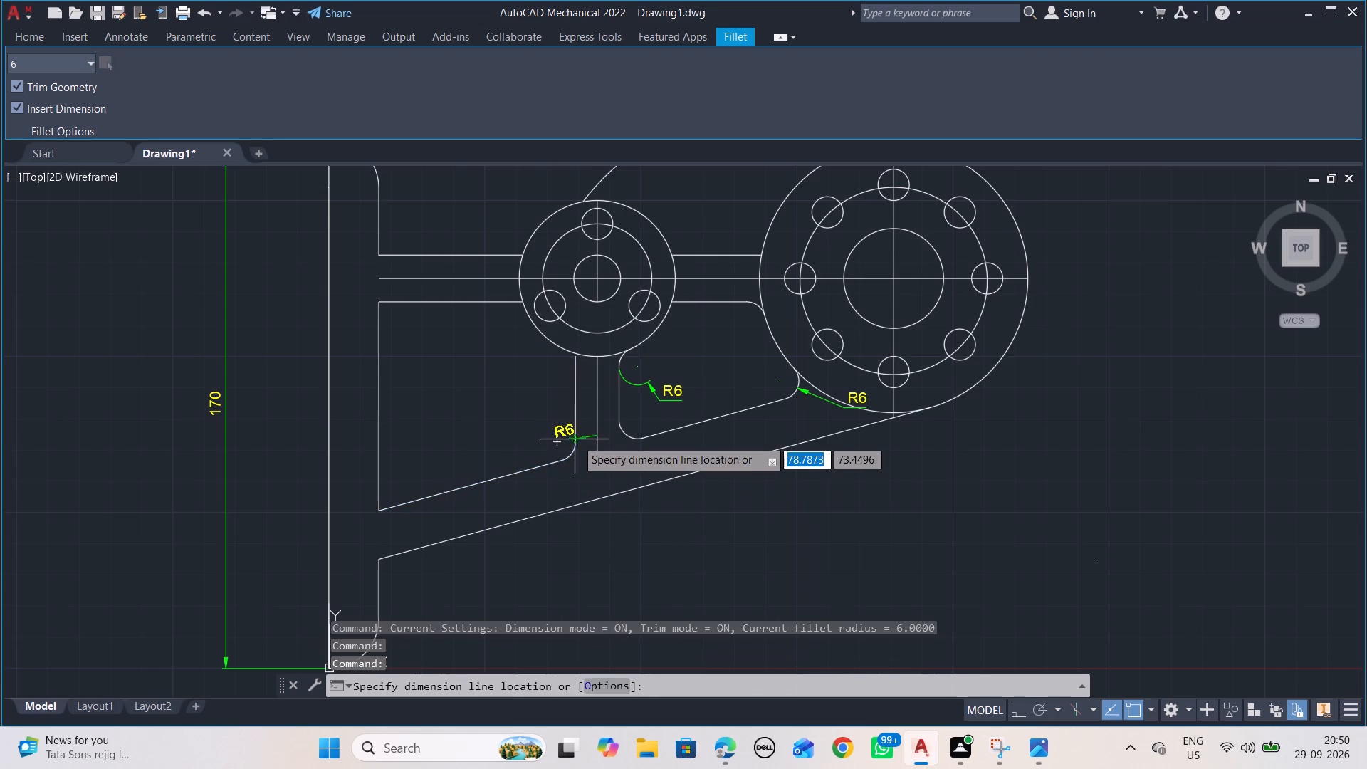
{"action": "key", "text": "Escape"}
Fillet the sloped rib's upper line to the back plate's inner vertical line at 6 mm radius, without a dimension.
{"action": "key", "text": "alt+Tab"}
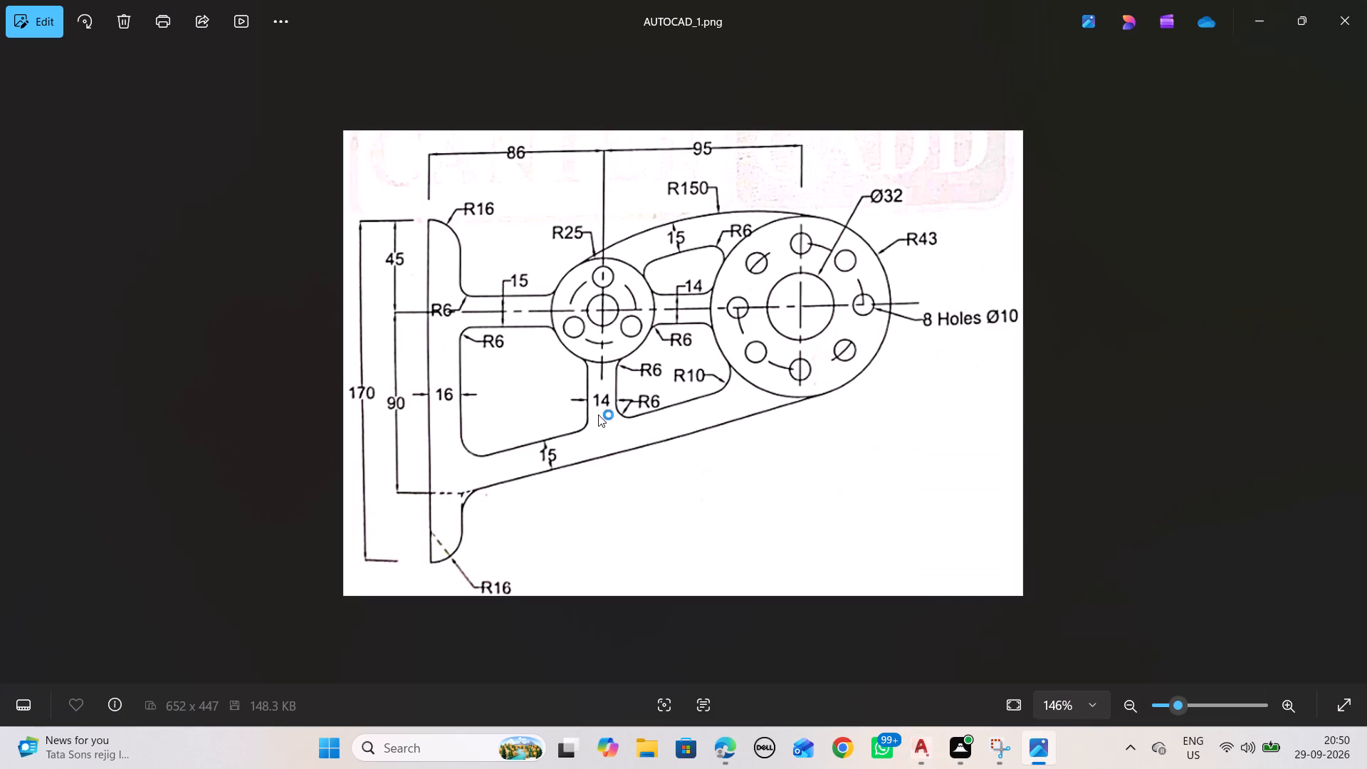
{"action": "key", "text": "alt+Tab"}
{"action": "key", "text": "alt+Tab"}
{"action": "key", "text": "alt+Tab"}
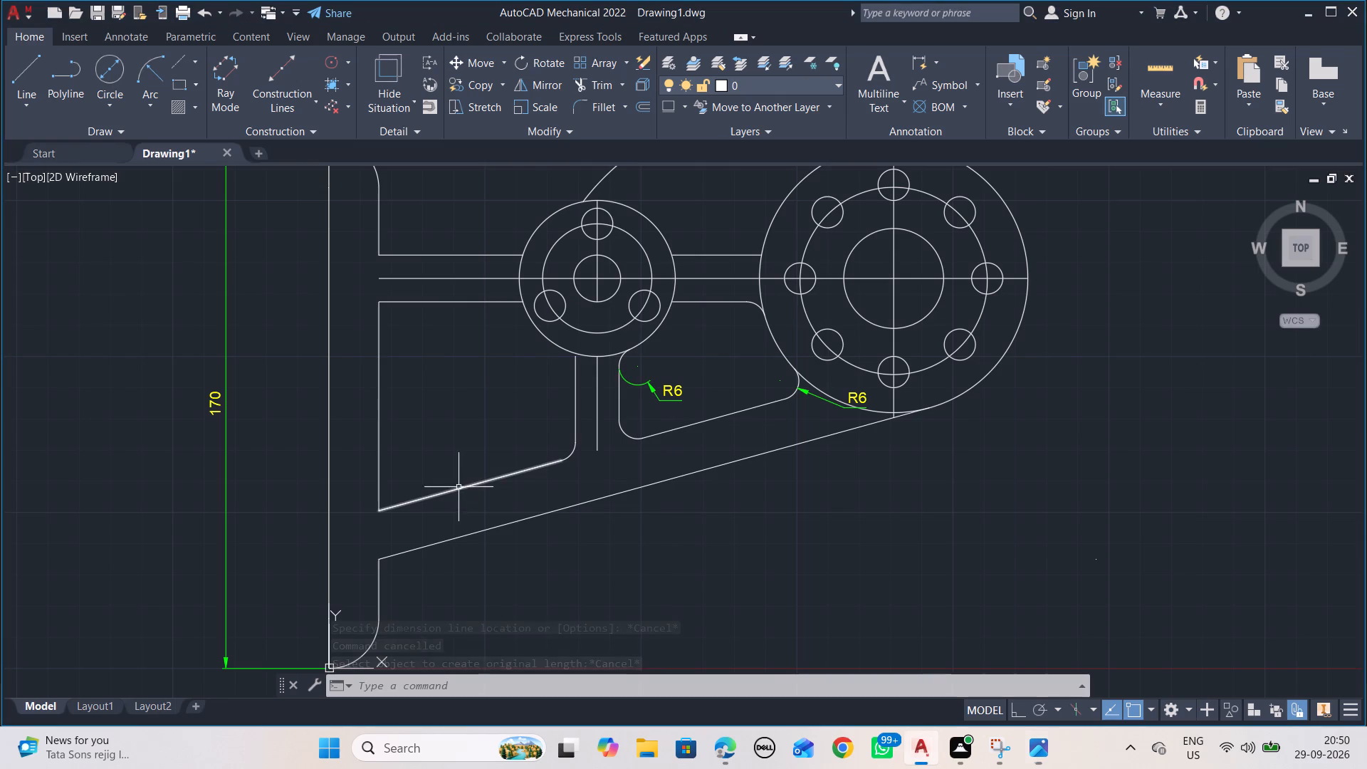
{"action": "key", "text": "space"}
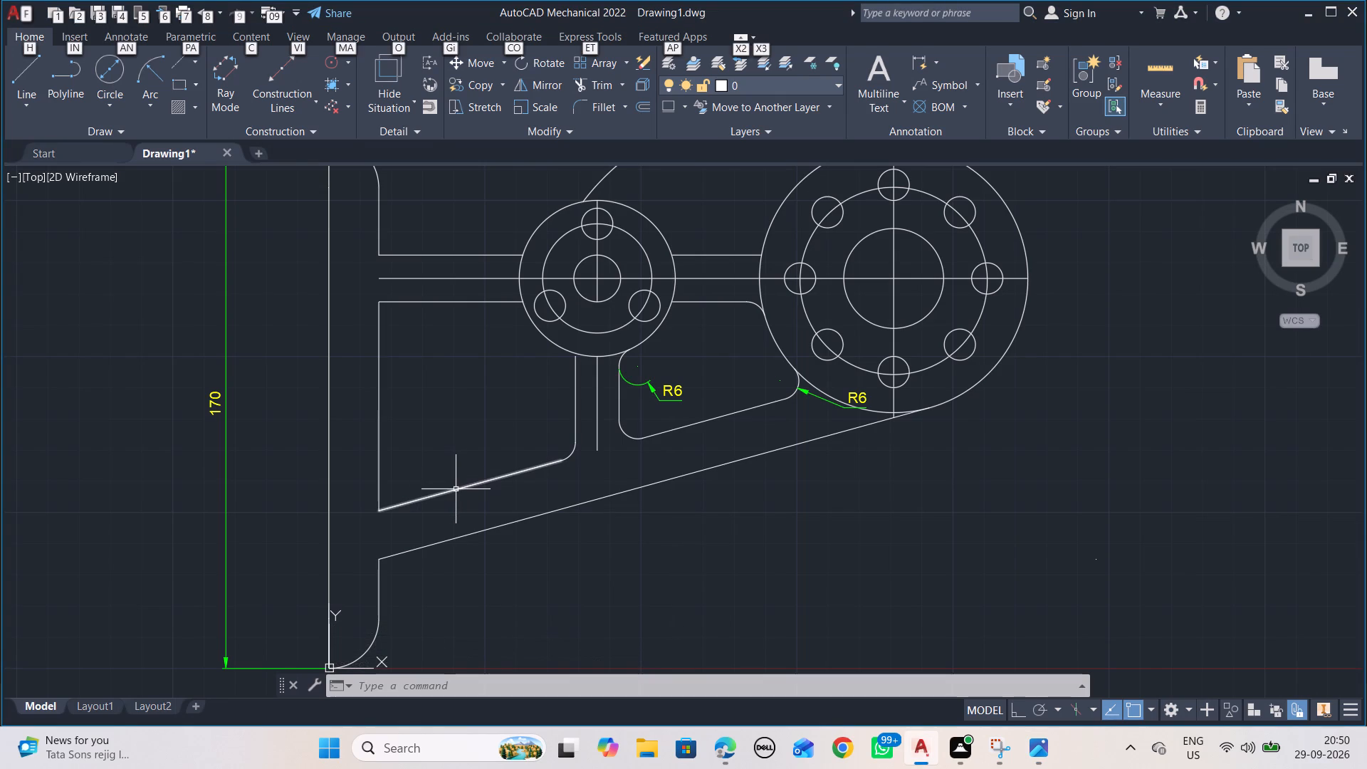
{"action": "key", "text": "Escape"}
{"action": "key", "text": "space"}
{"action": "left_click", "coordinate": [452, 489]}
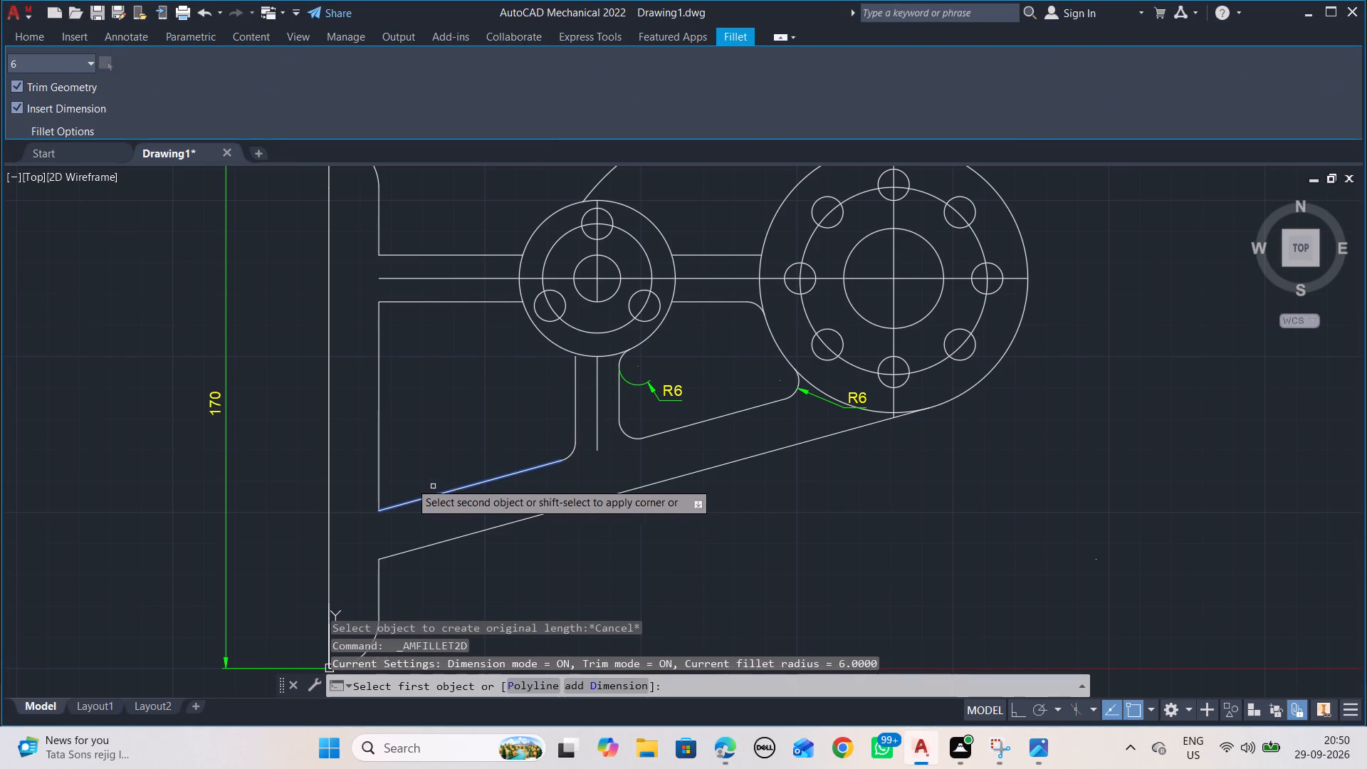
{"action": "left_click", "coordinate": [379, 473]}
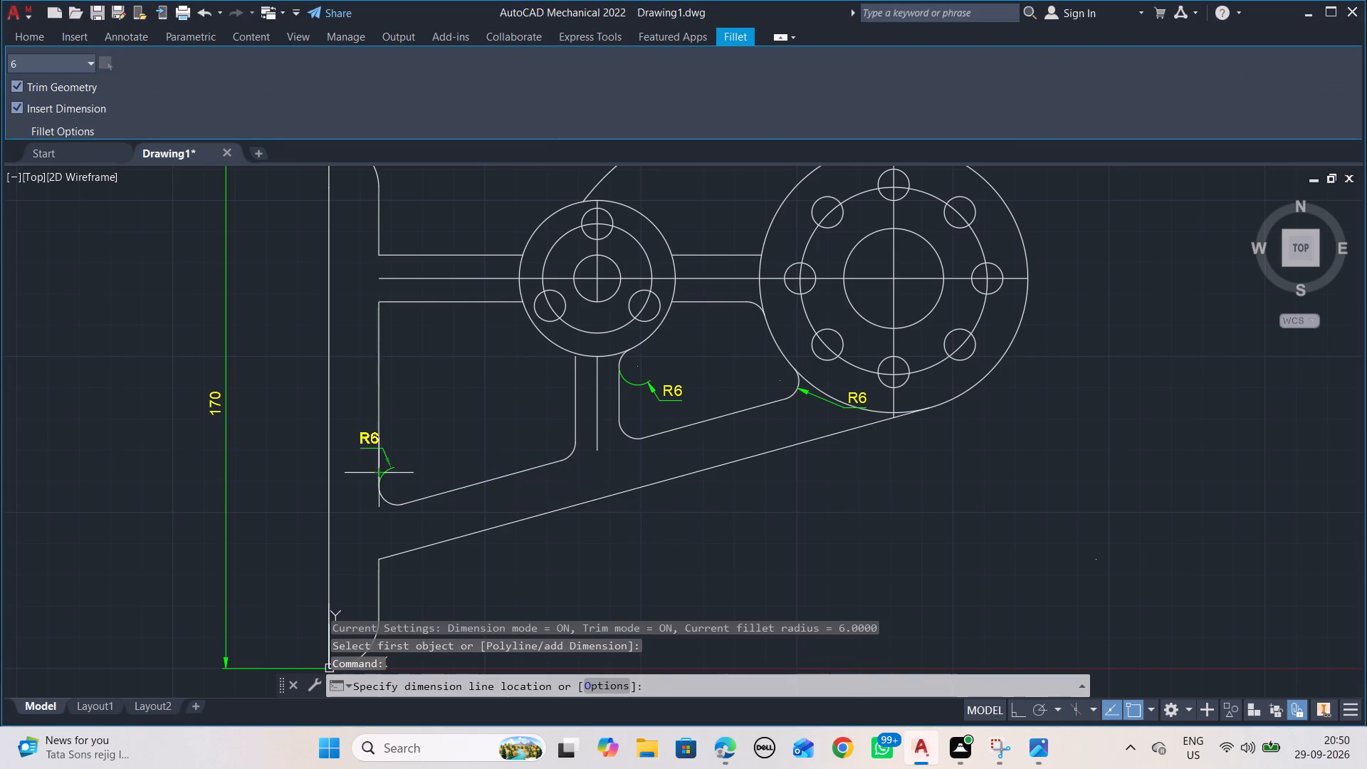
{"action": "key", "text": "Escape"}
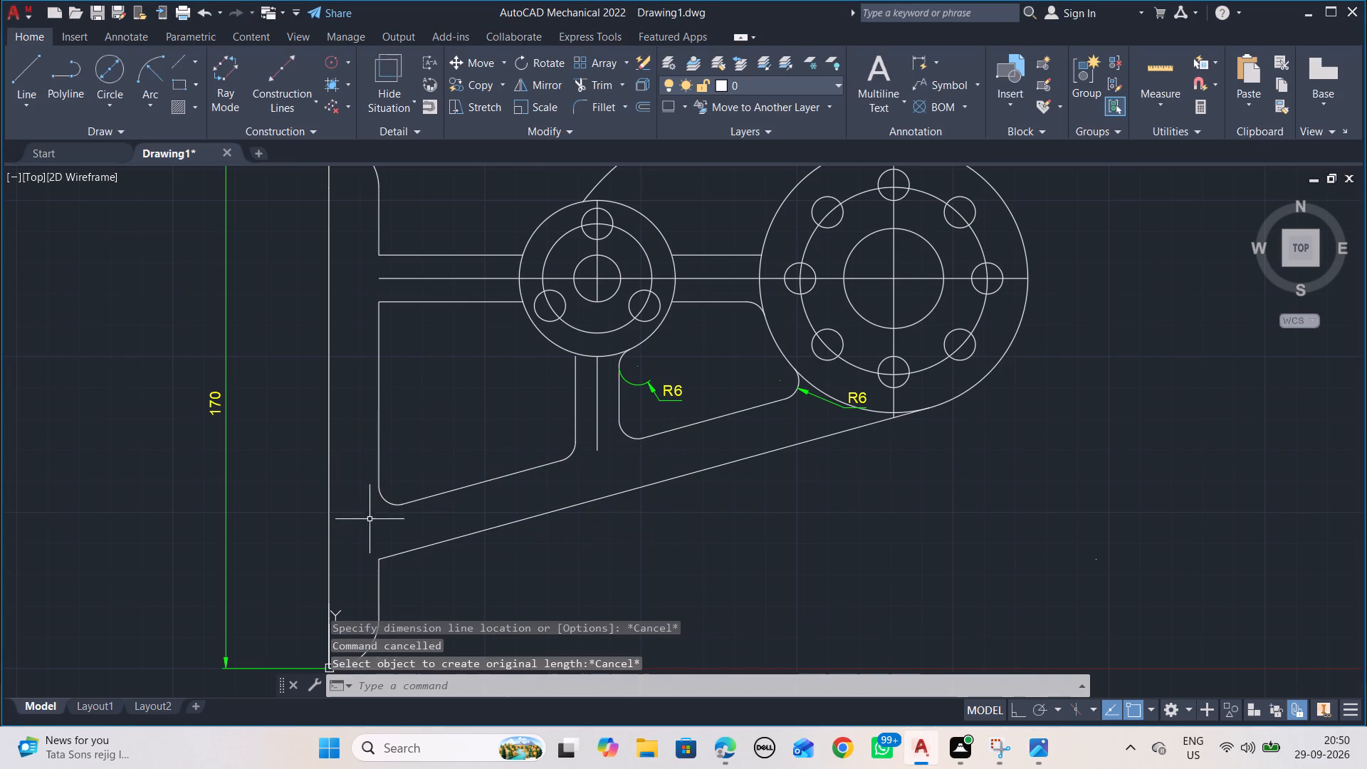
Fillet the horizontal rib's lower line to the back plate's inner vertical line at 6 mm radius, without a dimension.
{"action": "key", "text": "space"}
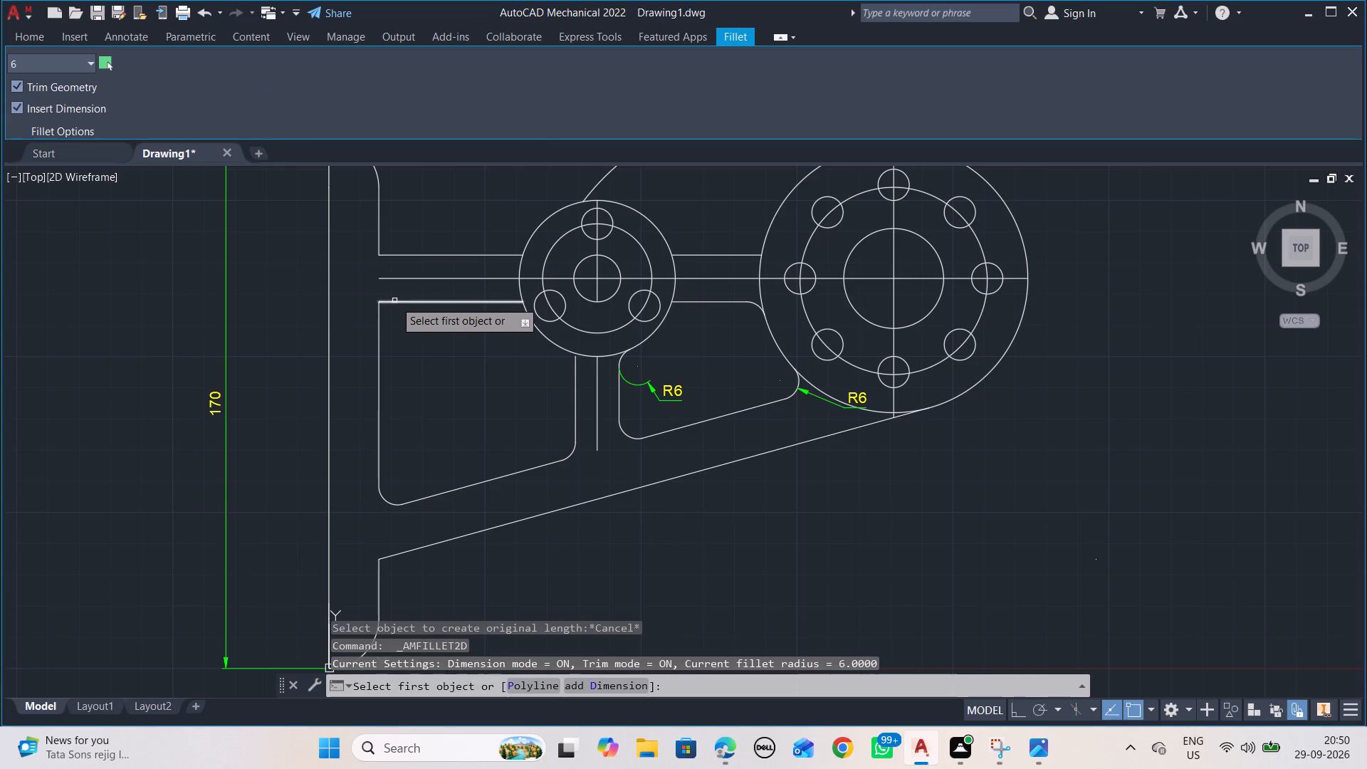
{"action": "left_click", "coordinate": [394, 300]}
{"action": "left_click", "coordinate": [380, 323]}
{"action": "key", "text": "Escape"}
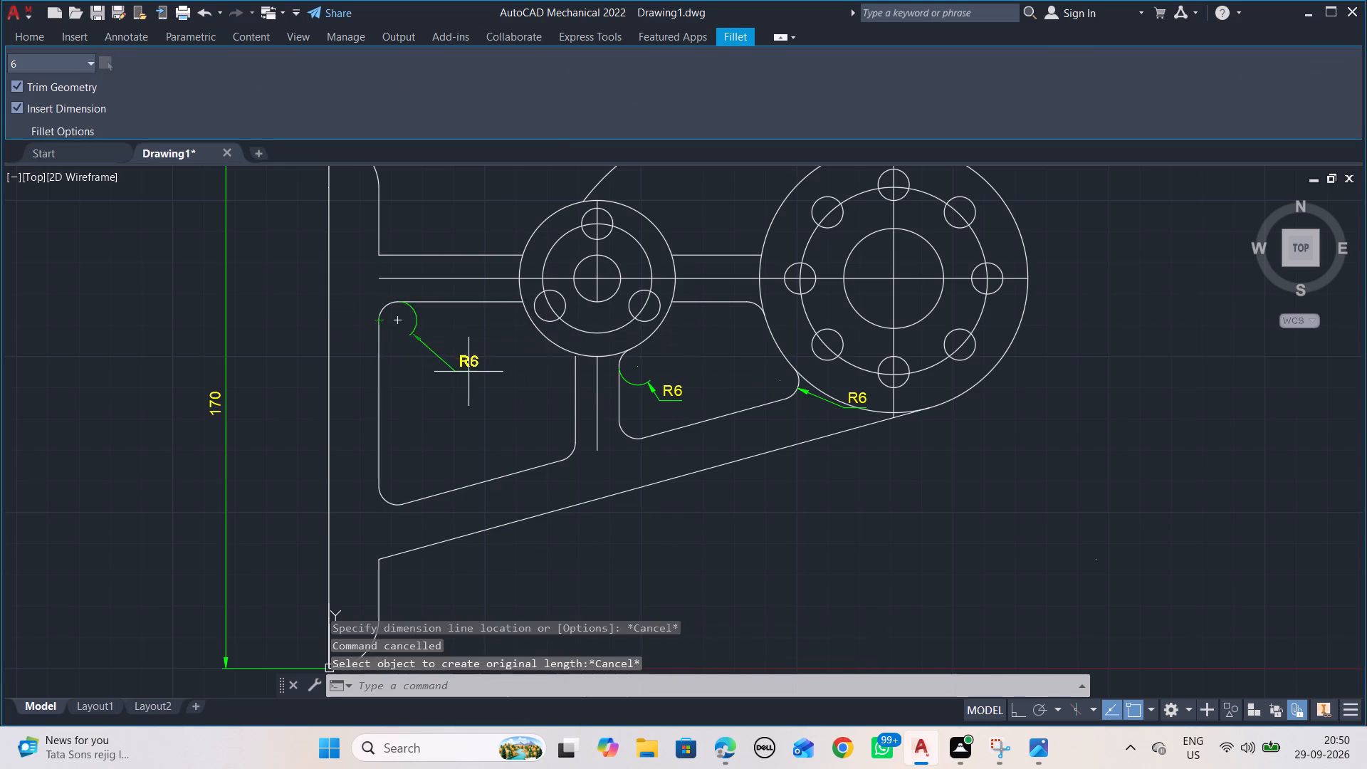
{"action": "key", "text": "Tab"}
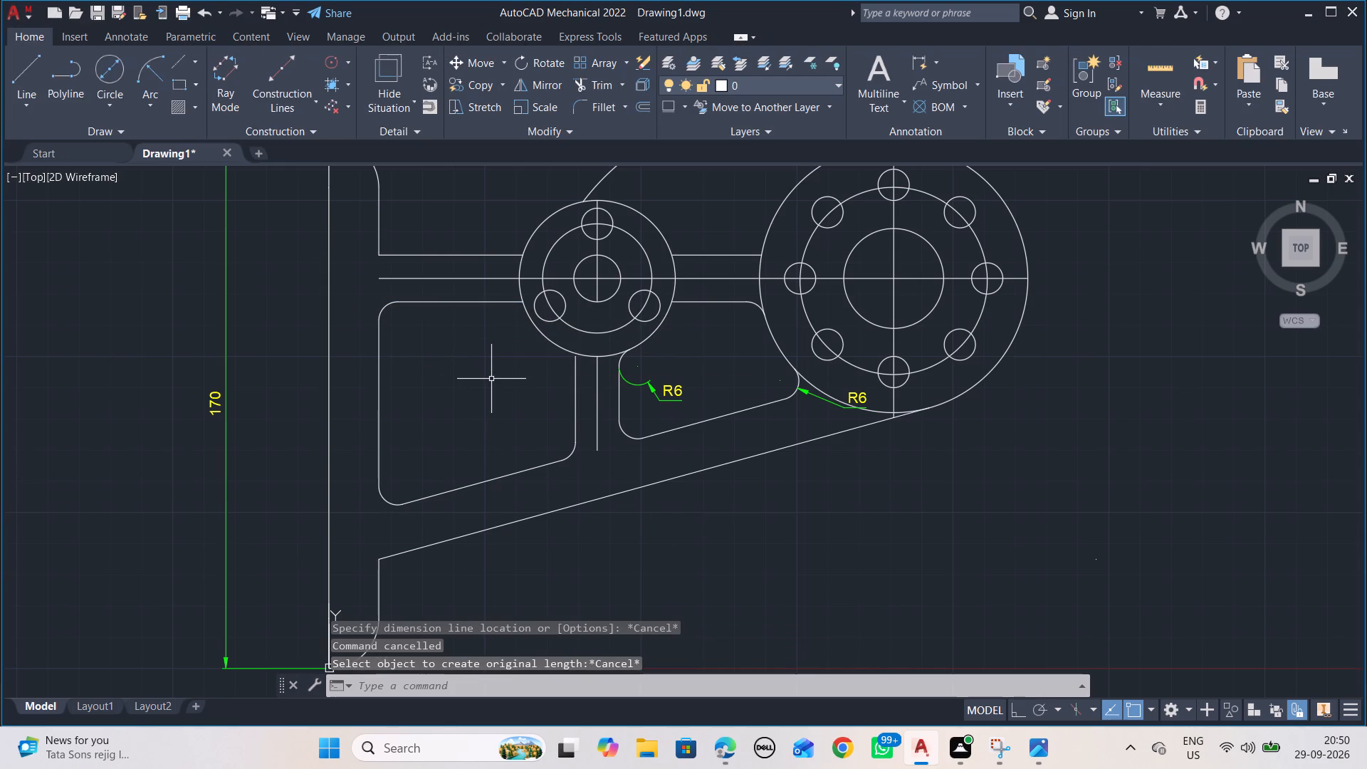
Fillet the three-hole outer circle to the lower line of the horizontal rib from the back plate at 6 mm radius, without a dimension.
{"action": "key", "text": "alt+Tab"}
{"action": "key", "text": "alt+Tab"}
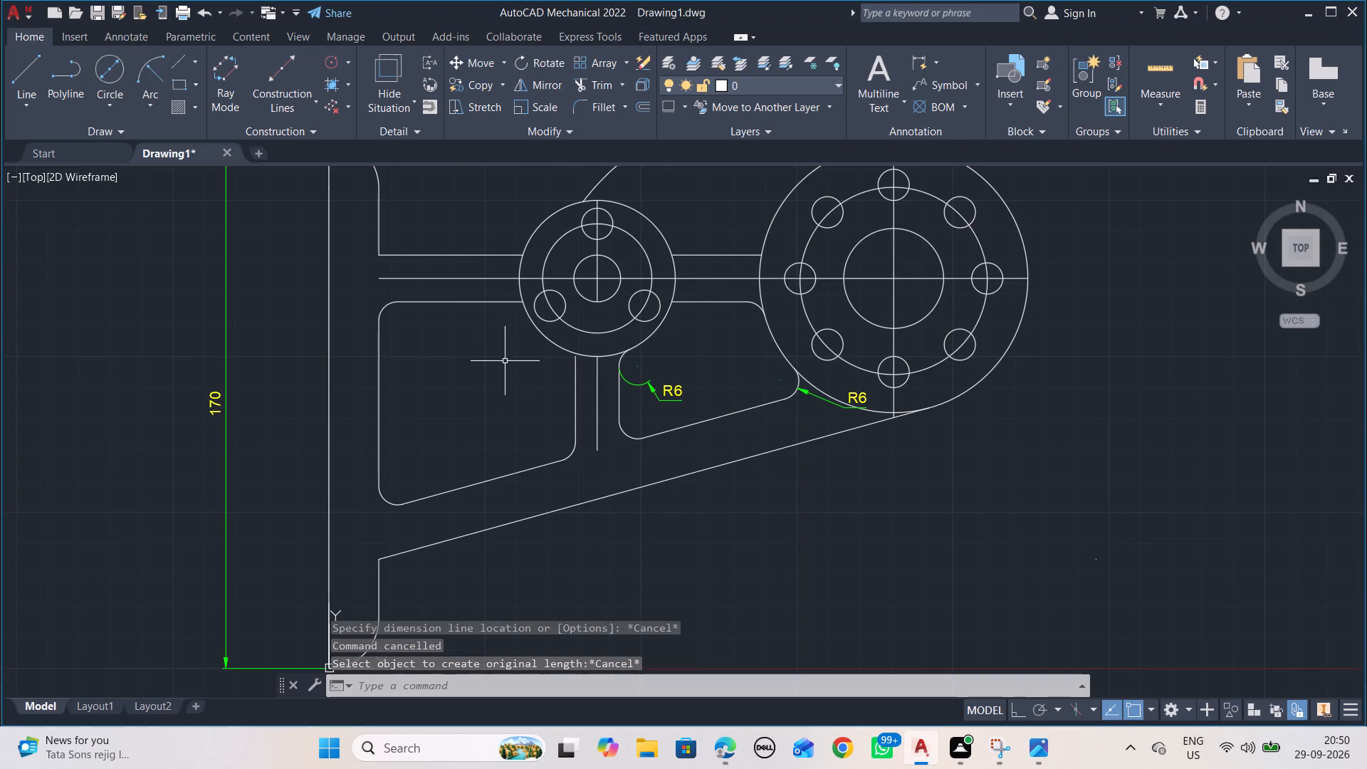
{"action": "key", "text": "space"}
{"action": "left_click", "coordinate": [525, 311]}
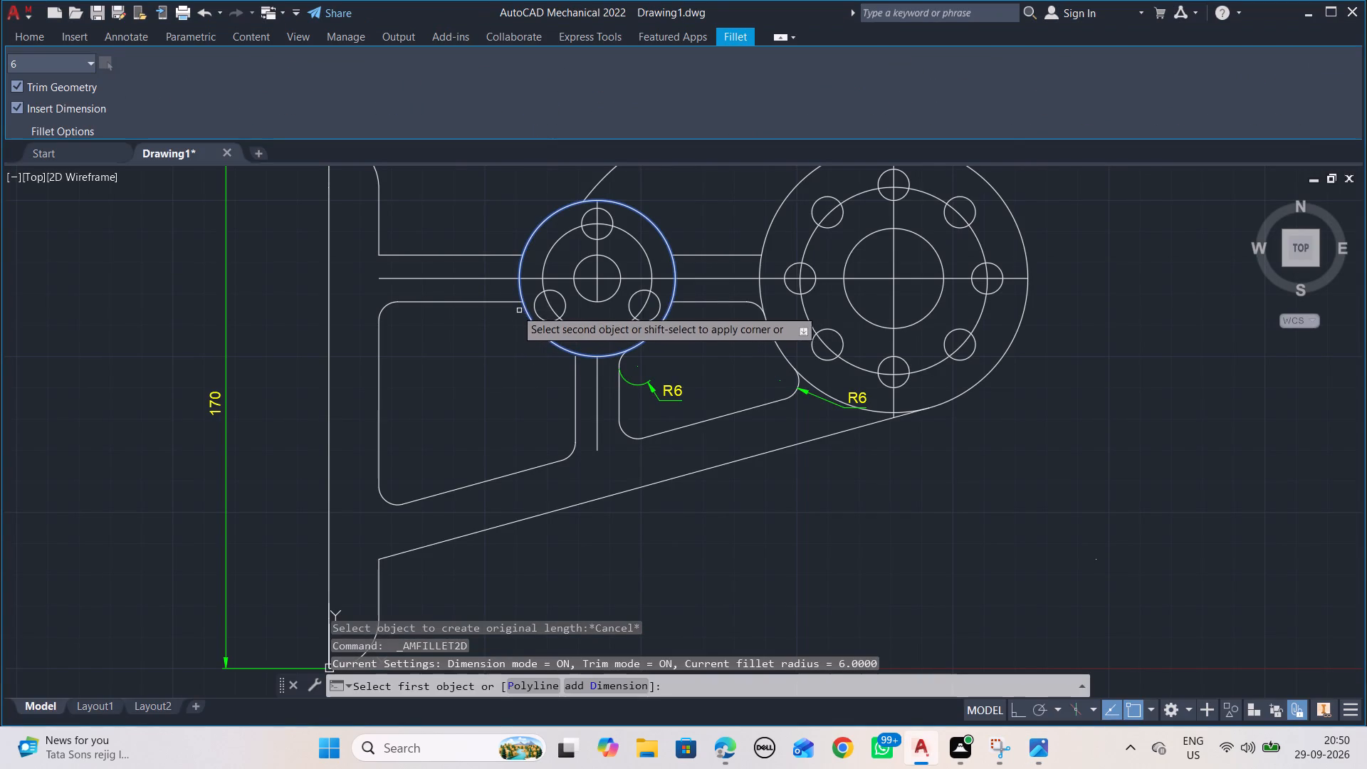
{"action": "left_click", "coordinate": [509, 303]}
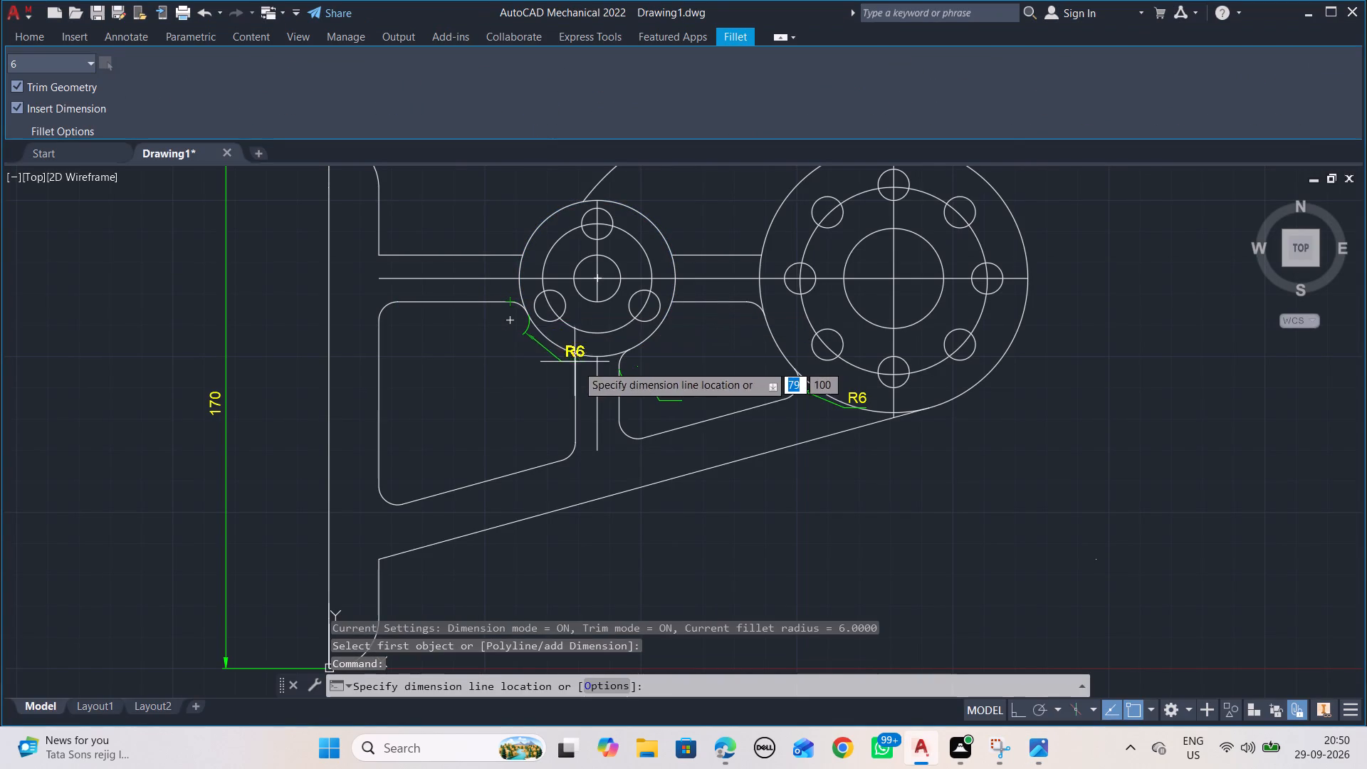
{"action": "key", "text": "space"}
Fillet the vertical rib's left line to the three-hole outer circle at 6 mm radius, without placing a dimension.
{"action": "key", "text": "space"}
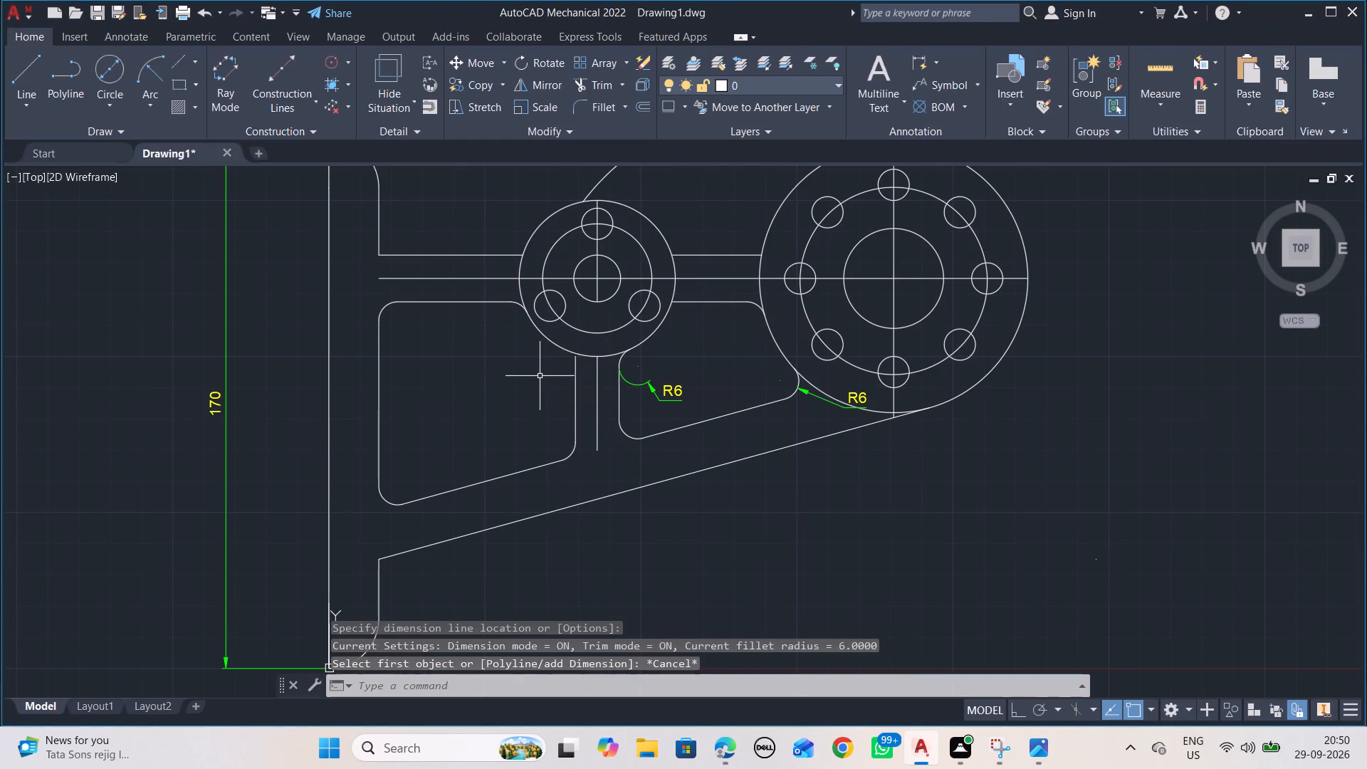
{"action": "left_click", "coordinate": [573, 377]}
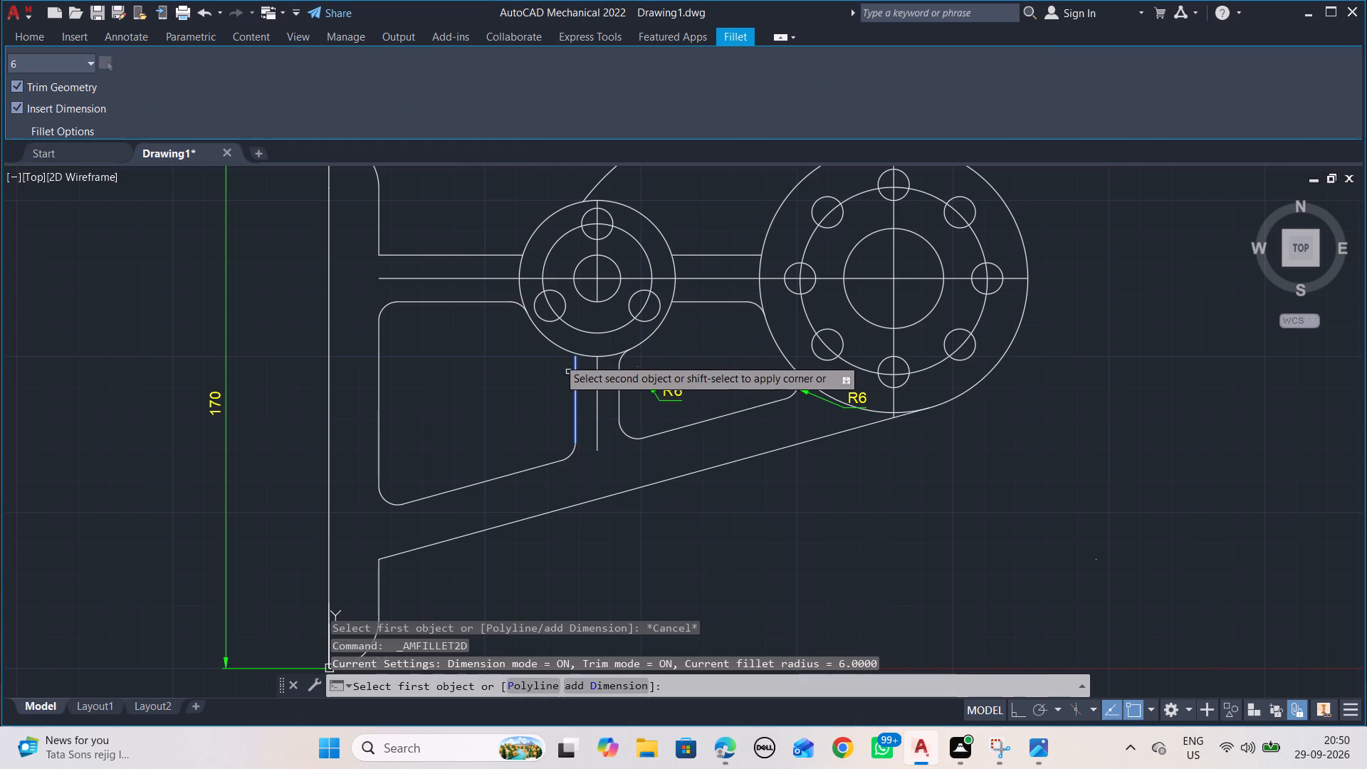
{"action": "left_click", "coordinate": [556, 347]}
{"action": "key", "text": "space"}
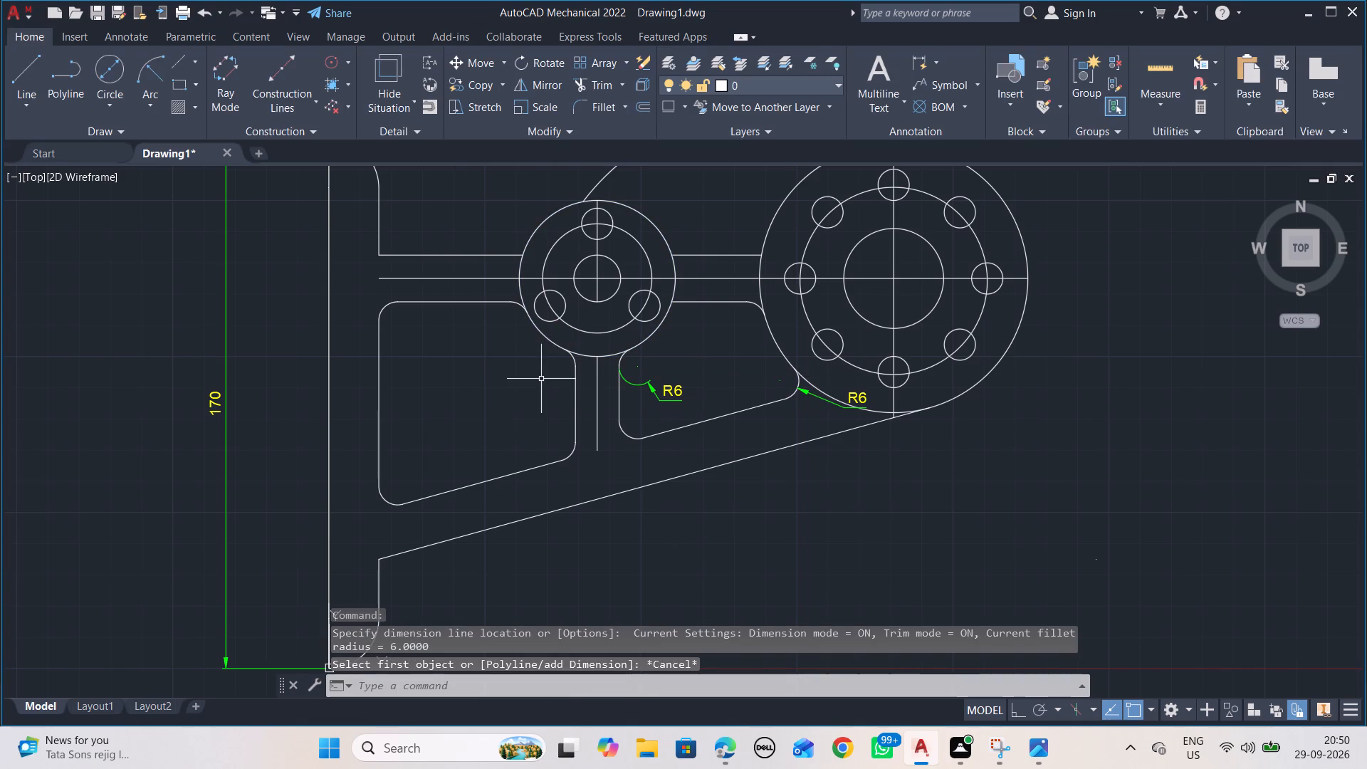
Compare the whole bracket and its fillets with the AUTOCAD_1.png reference.
{"action": "key", "text": "alt+Tab"}
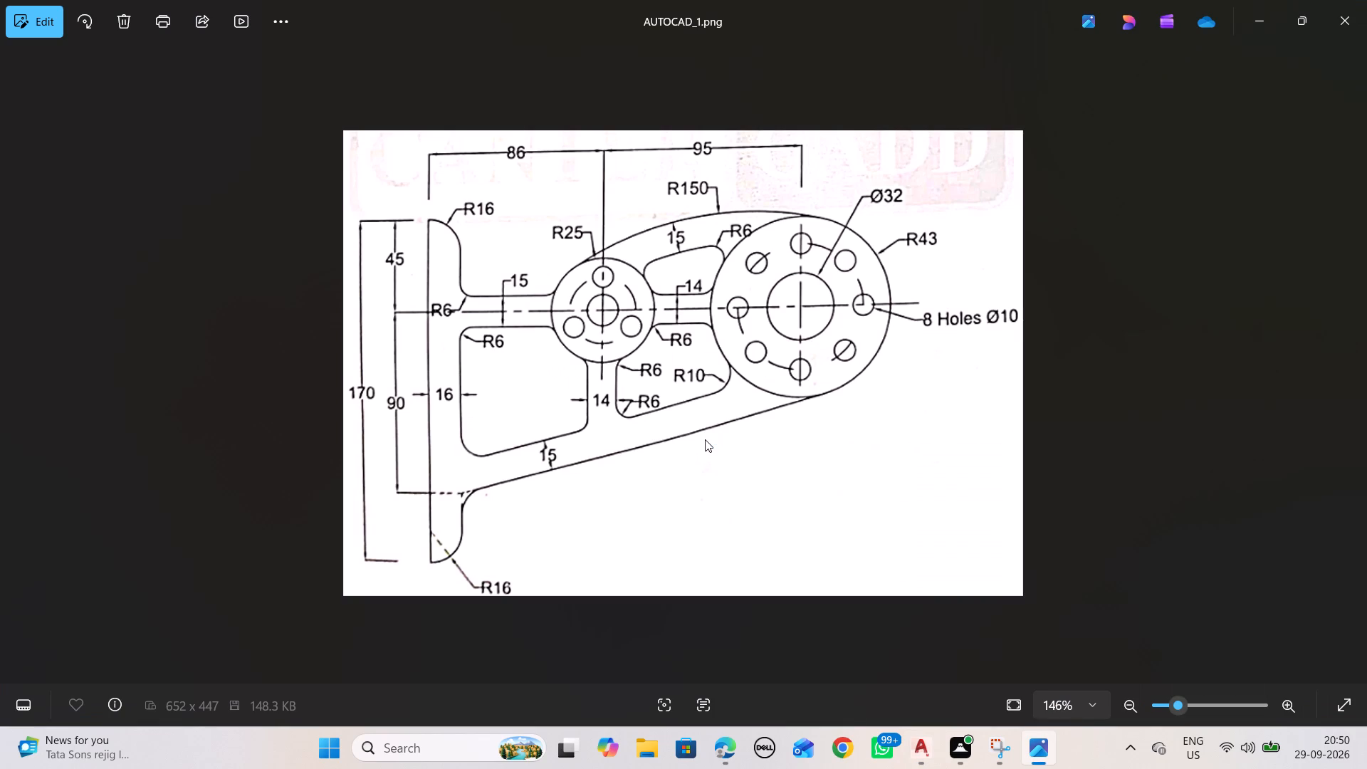
{"action": "key", "text": "alt+Tab"}
{"action": "scroll", "coordinate": [710, 380], "scroll_direction": "down", "scroll_amount": 2}
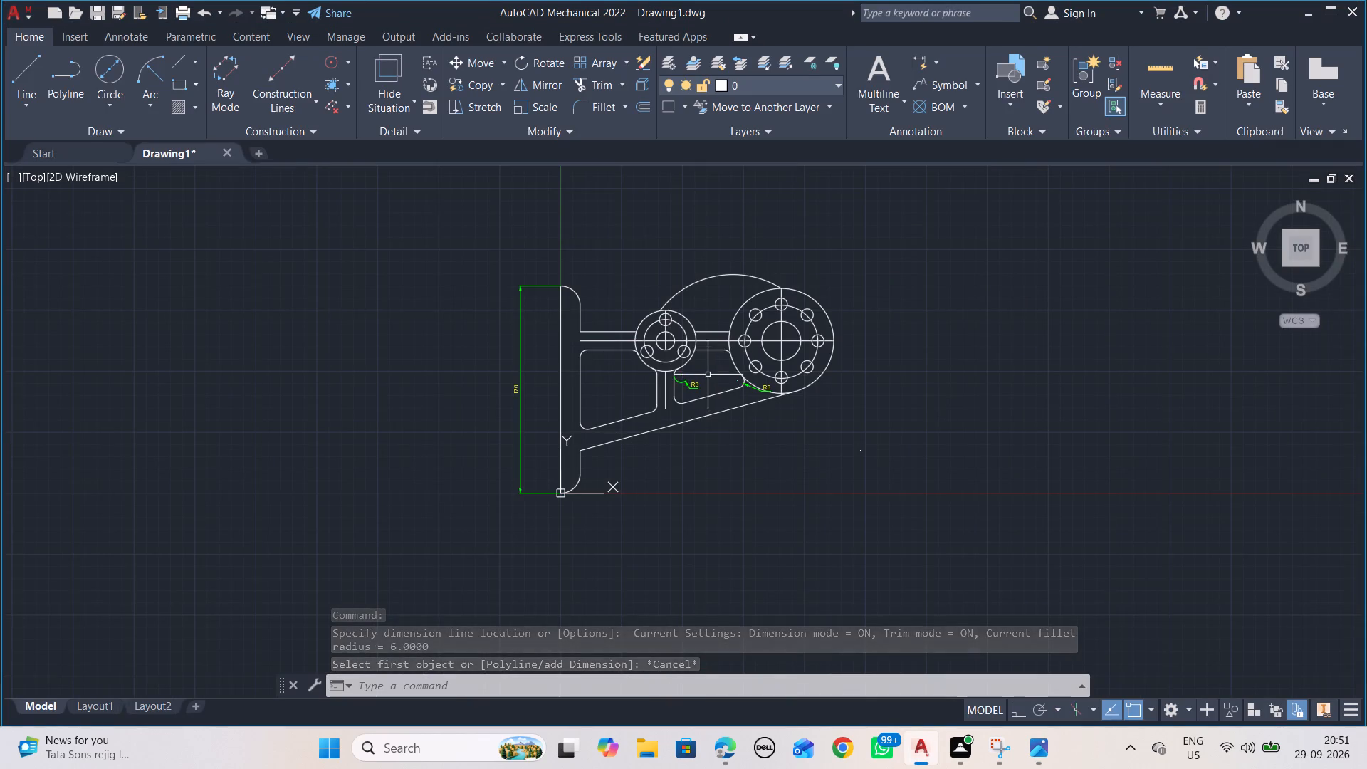
{"action": "scroll", "coordinate": [711, 339], "scroll_direction": "up", "scroll_amount": 2}
{"action": "left_click", "coordinate": [674, 452]}
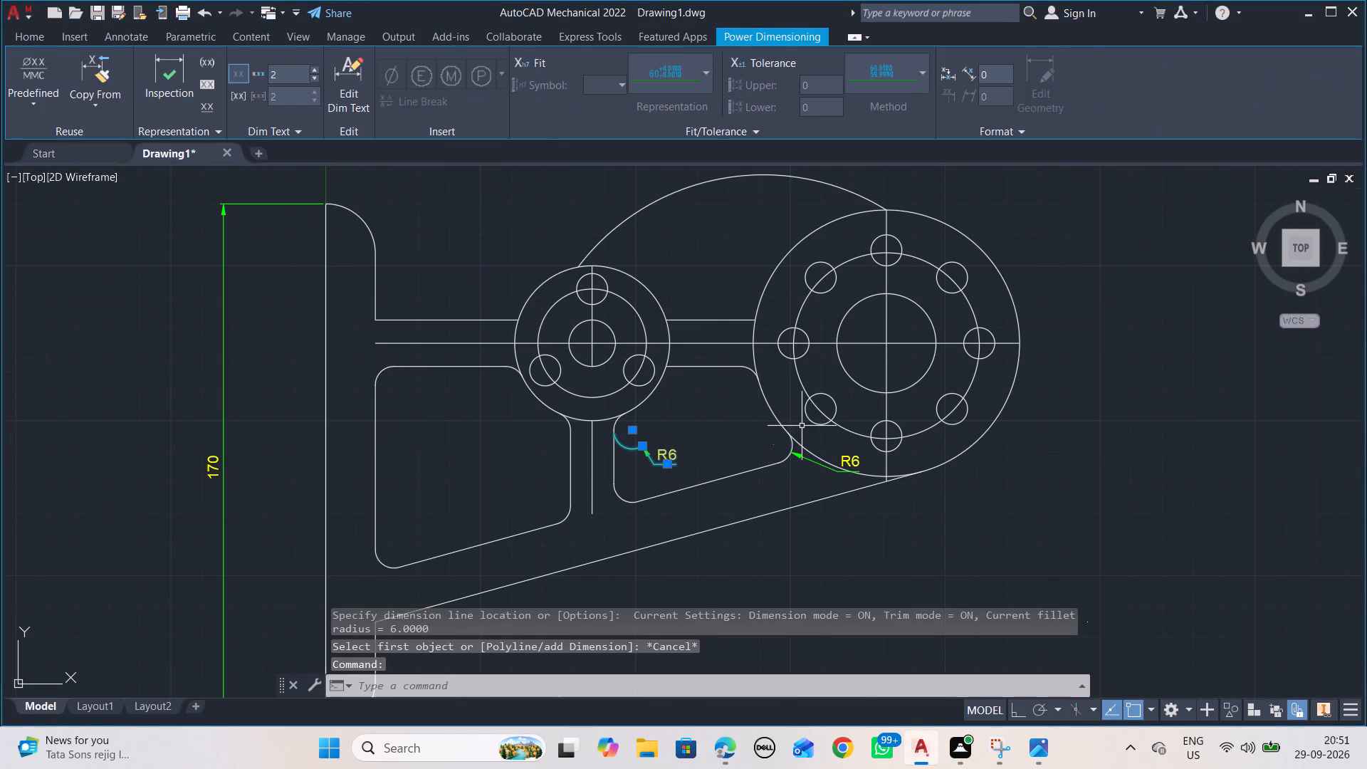
{"action": "key", "text": "Escape"}
{"action": "scroll", "coordinate": [617, 412], "scroll_direction": "down", "scroll_amount": 1}
{"action": "key", "text": "alt+Tab"}
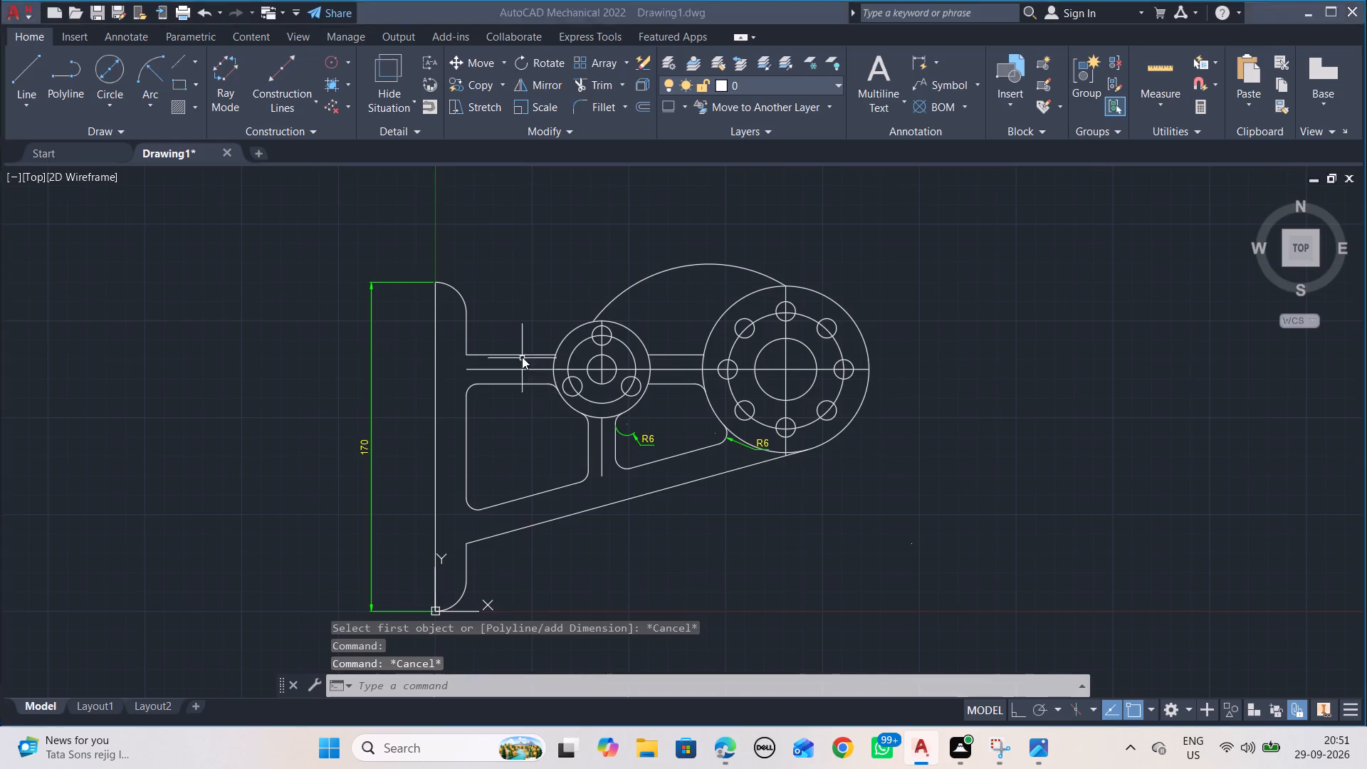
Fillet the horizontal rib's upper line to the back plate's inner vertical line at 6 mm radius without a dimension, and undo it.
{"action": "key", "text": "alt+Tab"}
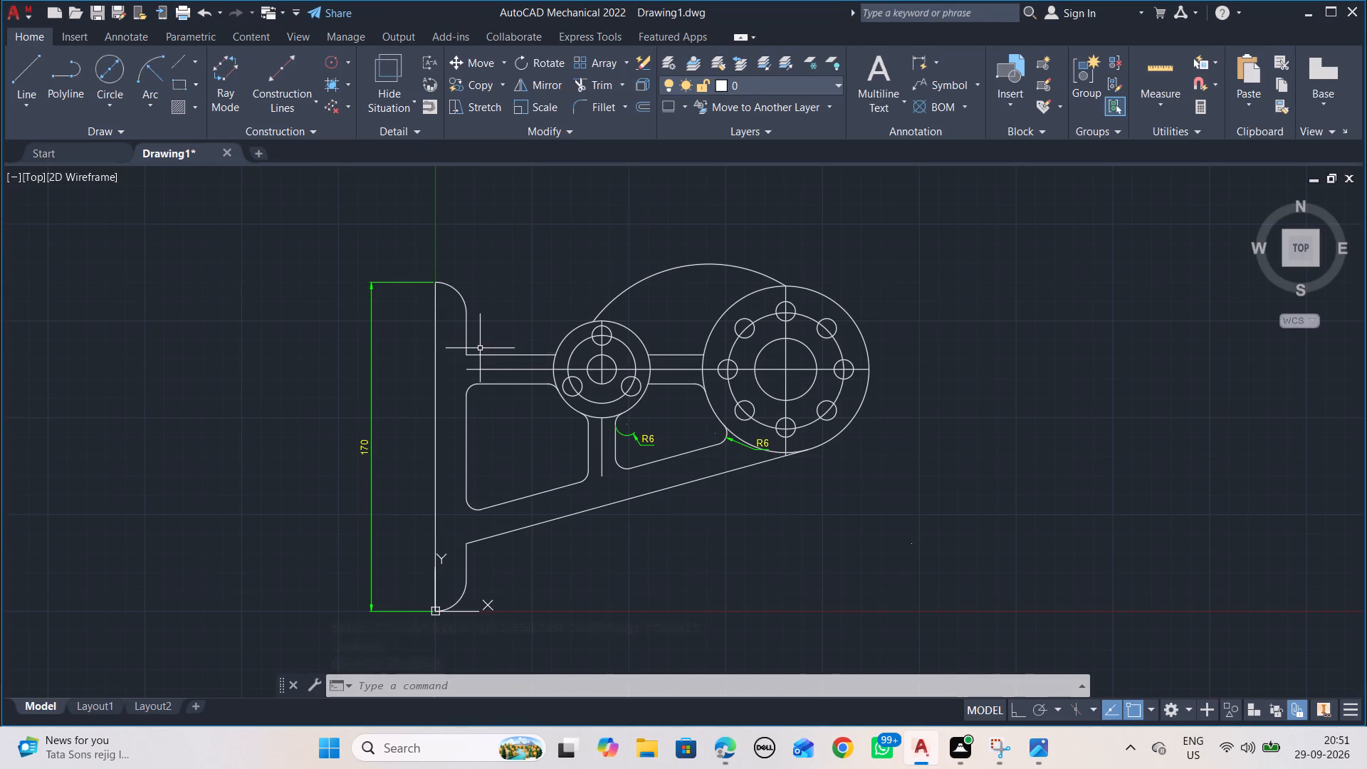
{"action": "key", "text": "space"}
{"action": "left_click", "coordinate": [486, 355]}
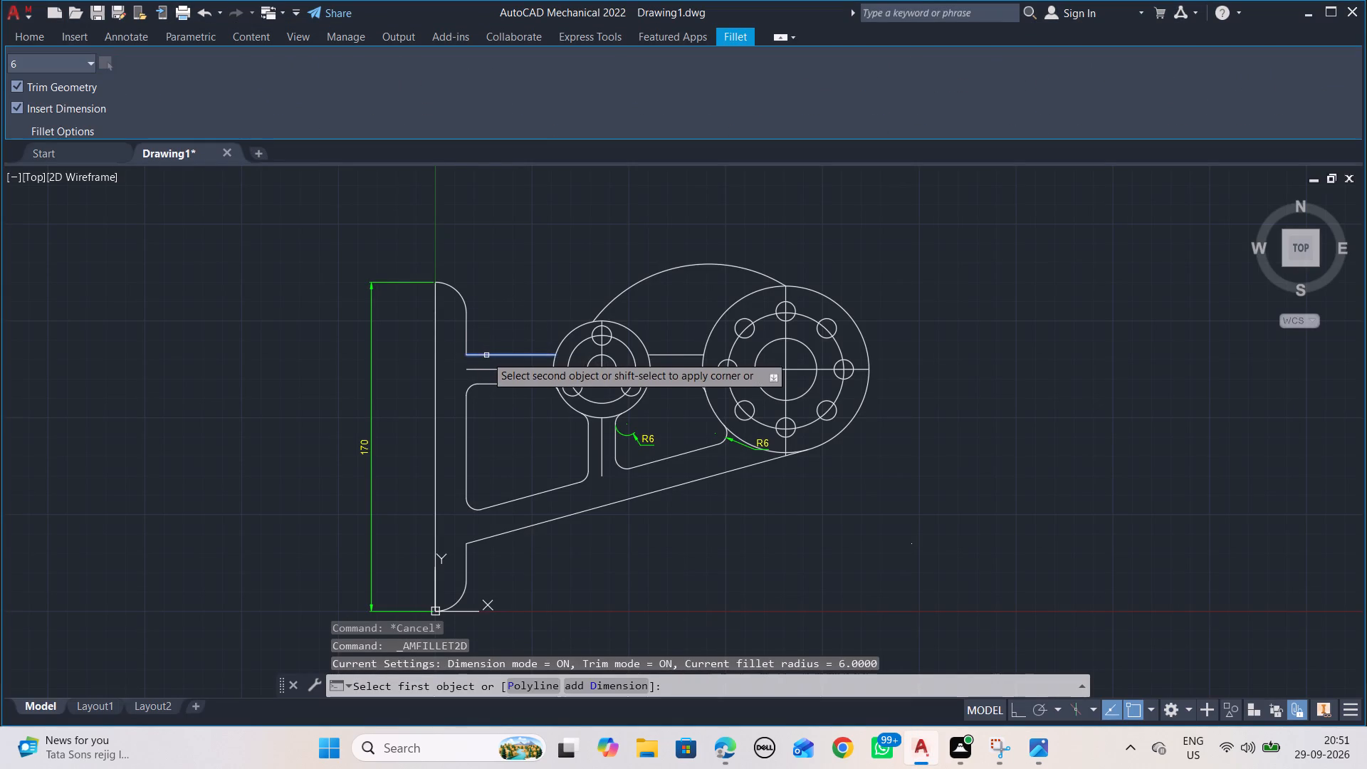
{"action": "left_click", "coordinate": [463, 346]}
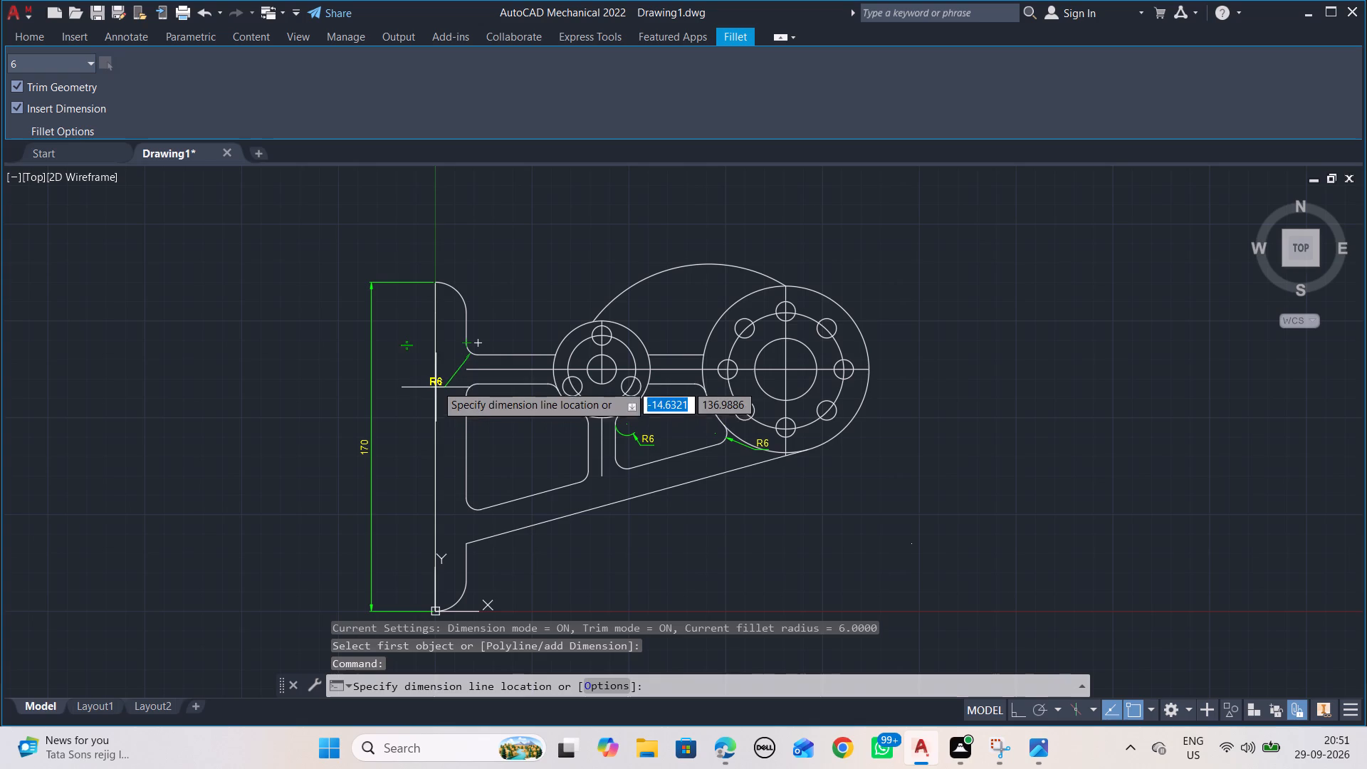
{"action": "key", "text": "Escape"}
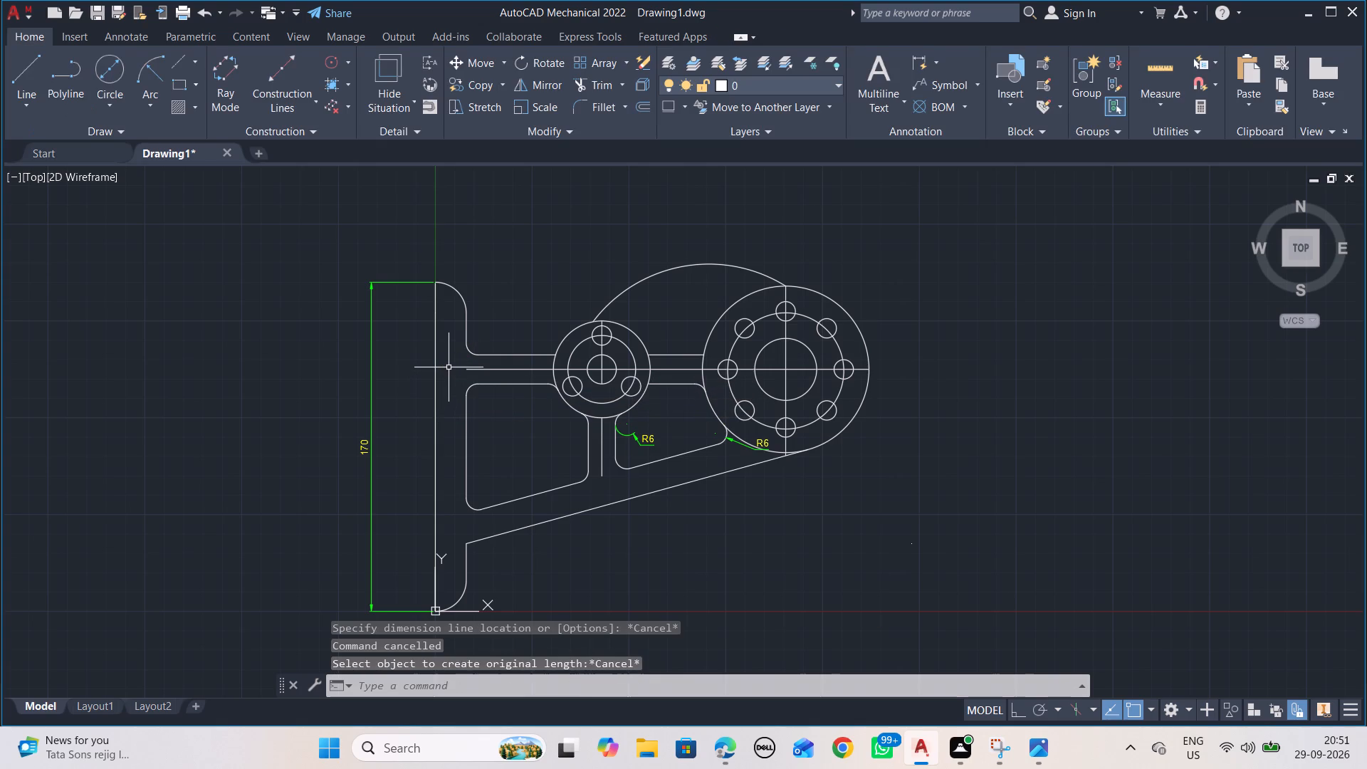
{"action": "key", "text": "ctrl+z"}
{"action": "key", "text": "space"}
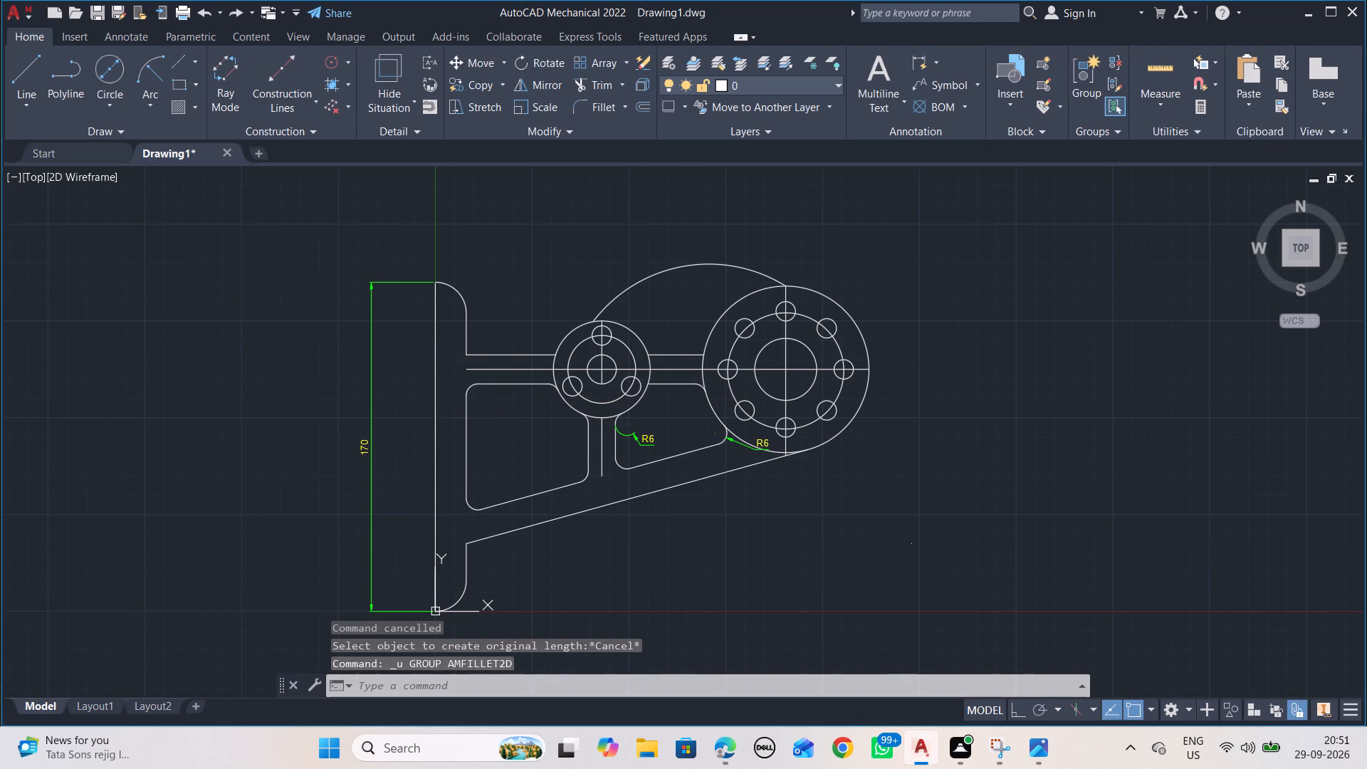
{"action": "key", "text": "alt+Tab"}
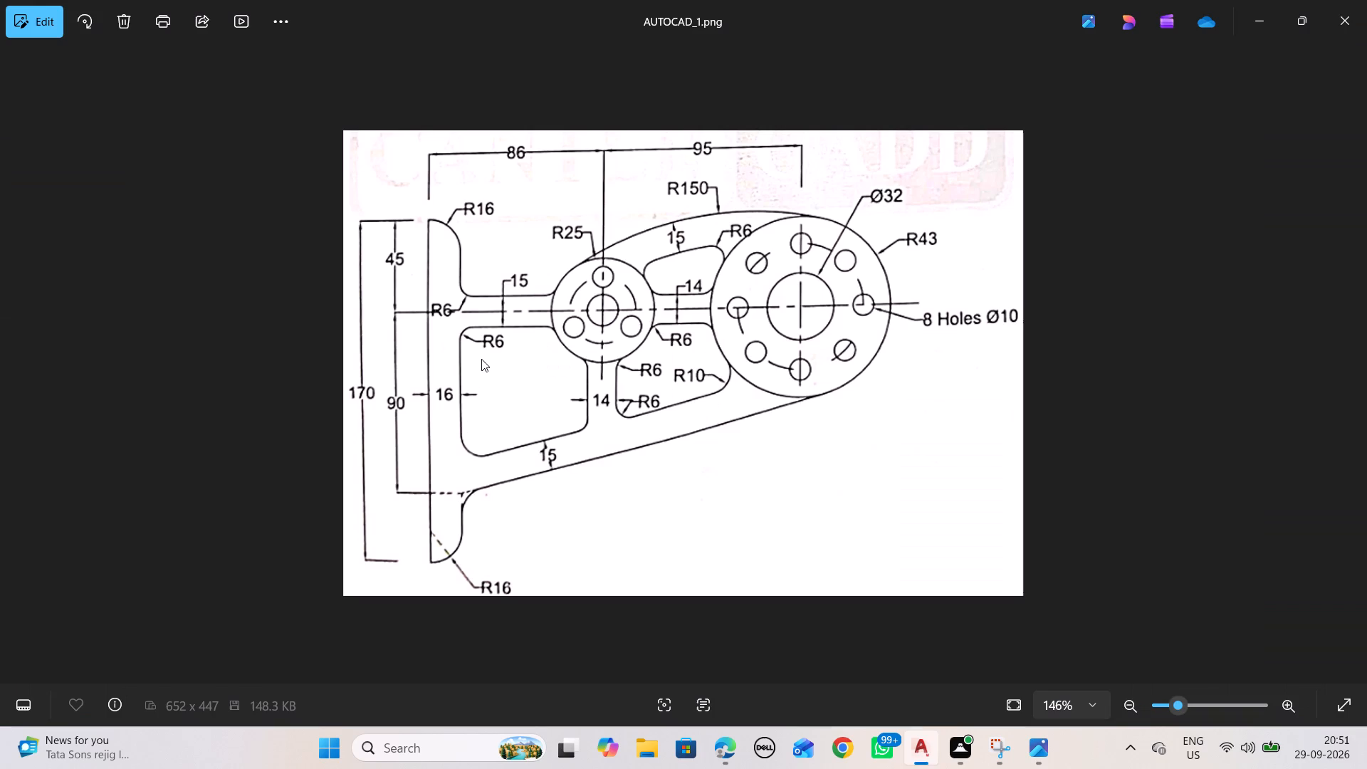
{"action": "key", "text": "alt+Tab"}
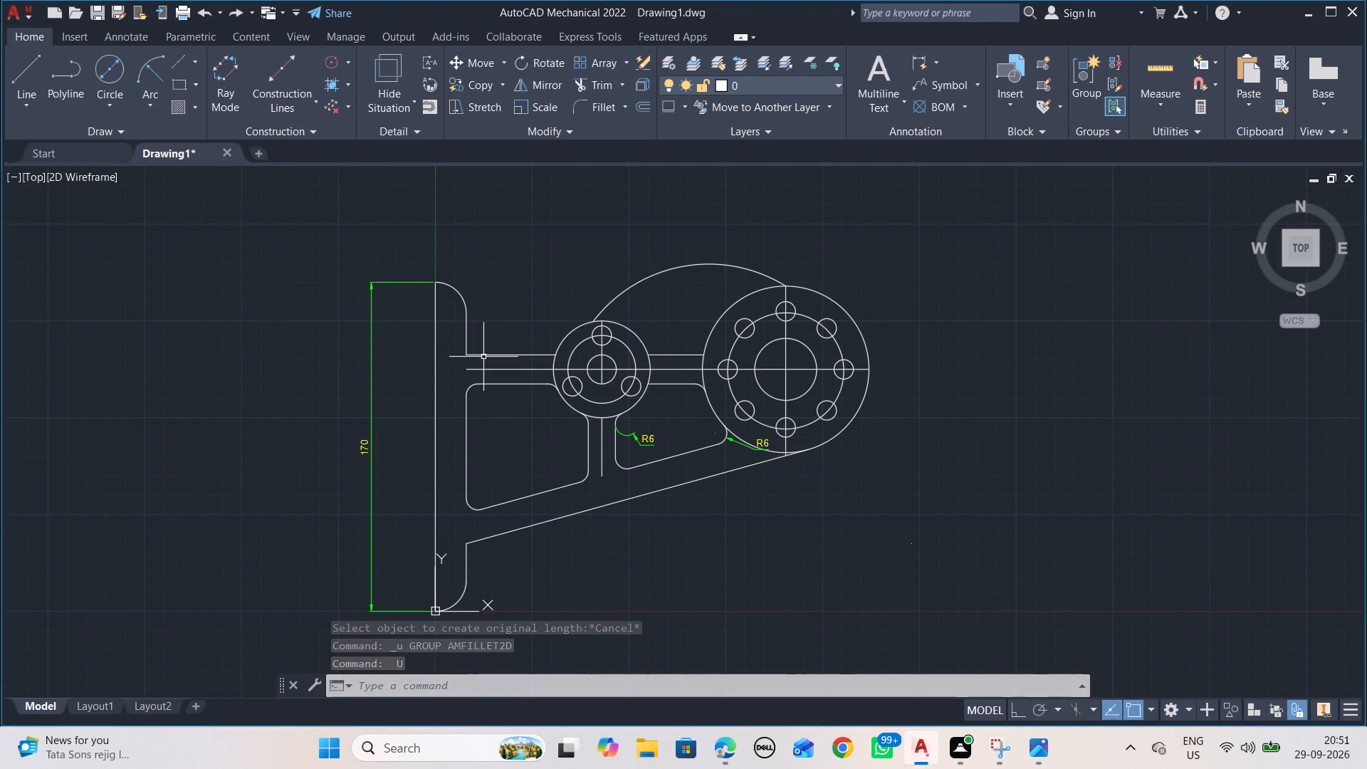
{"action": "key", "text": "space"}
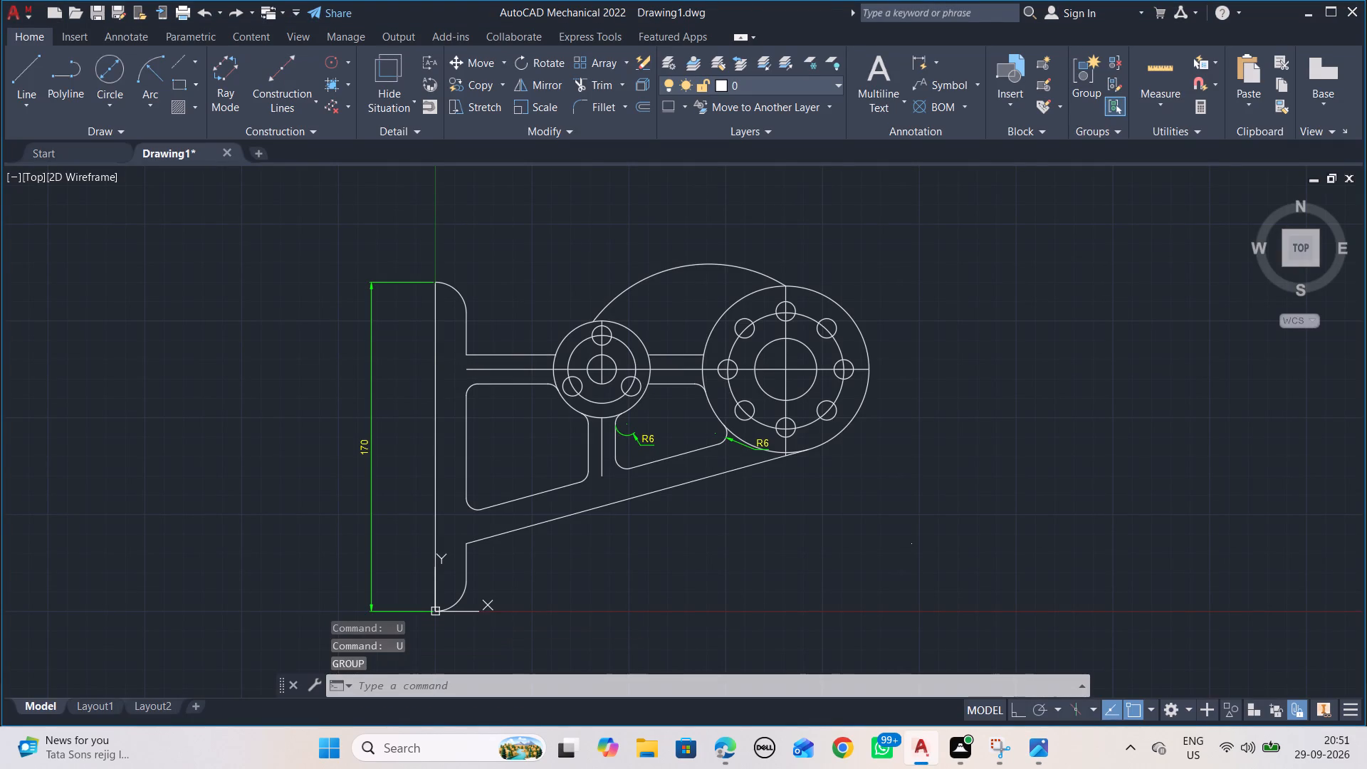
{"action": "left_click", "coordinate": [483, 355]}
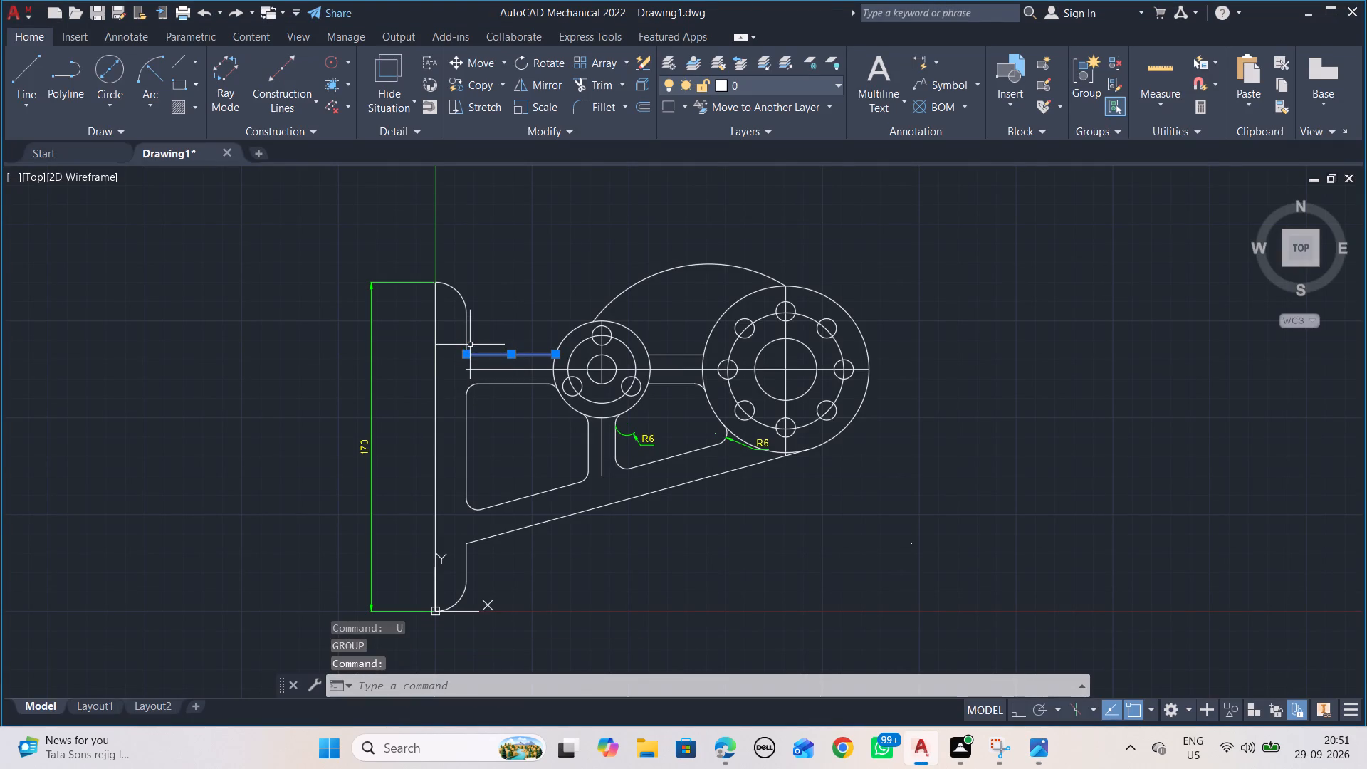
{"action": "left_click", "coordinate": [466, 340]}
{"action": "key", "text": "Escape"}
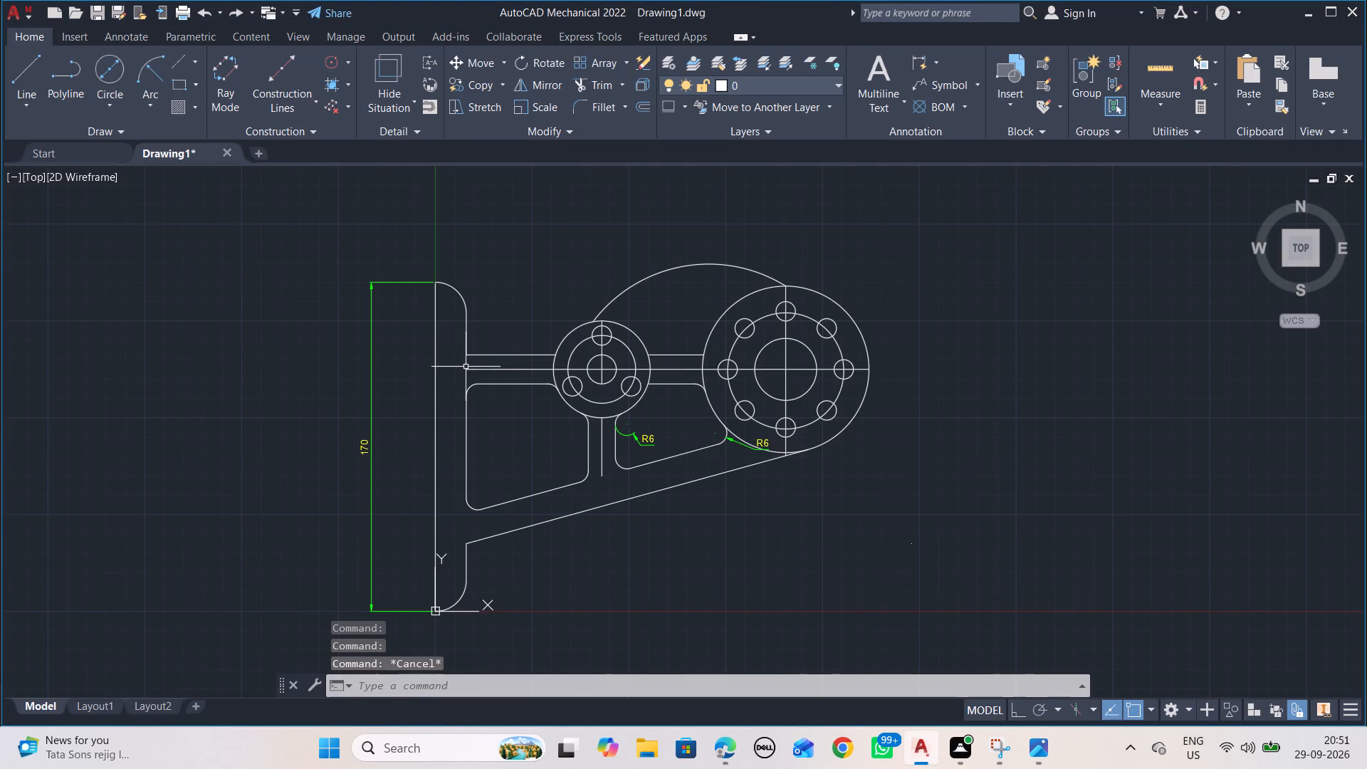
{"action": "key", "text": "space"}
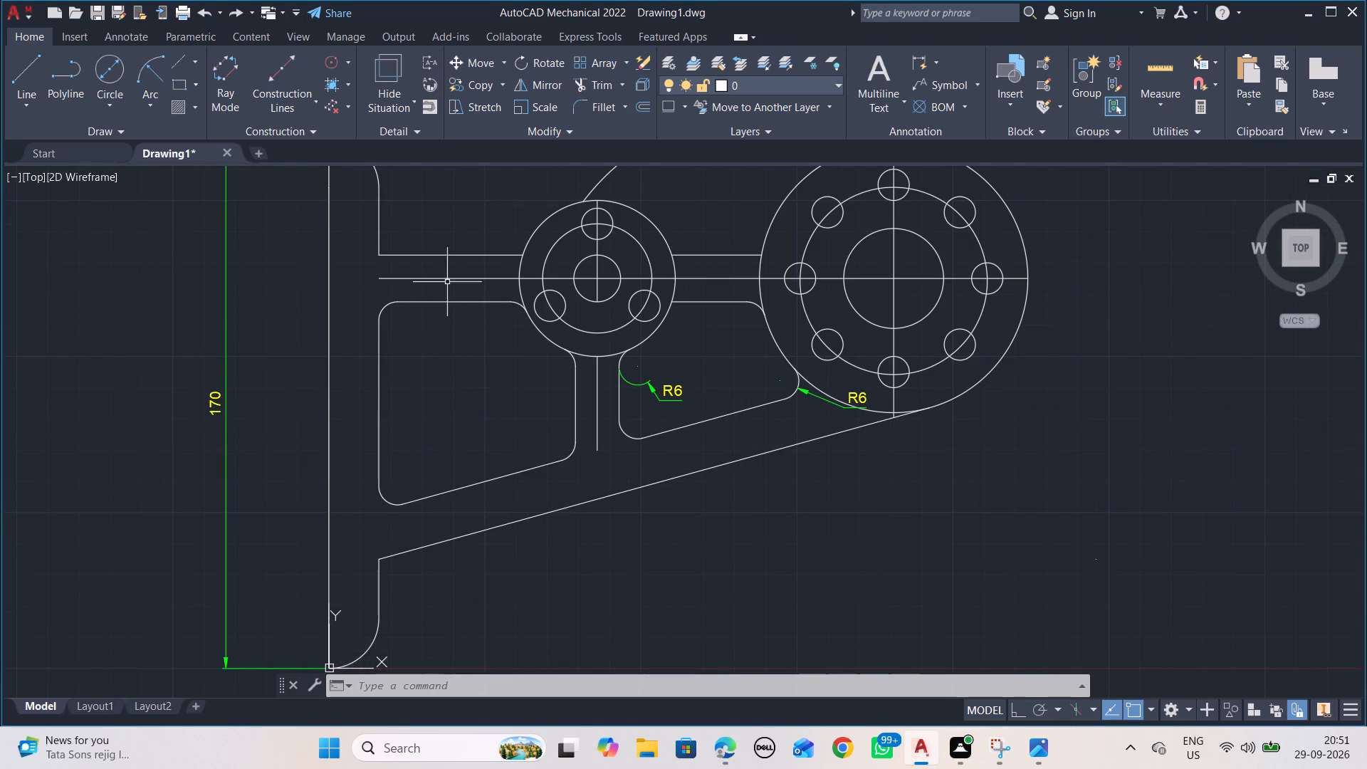
Fillet the horizontal rib's upper line to the back plate's inner vertical line at 6 mm radius, placing the R6 dimension inside the plate.
{"action": "left_click", "coordinate": [582, 108]}
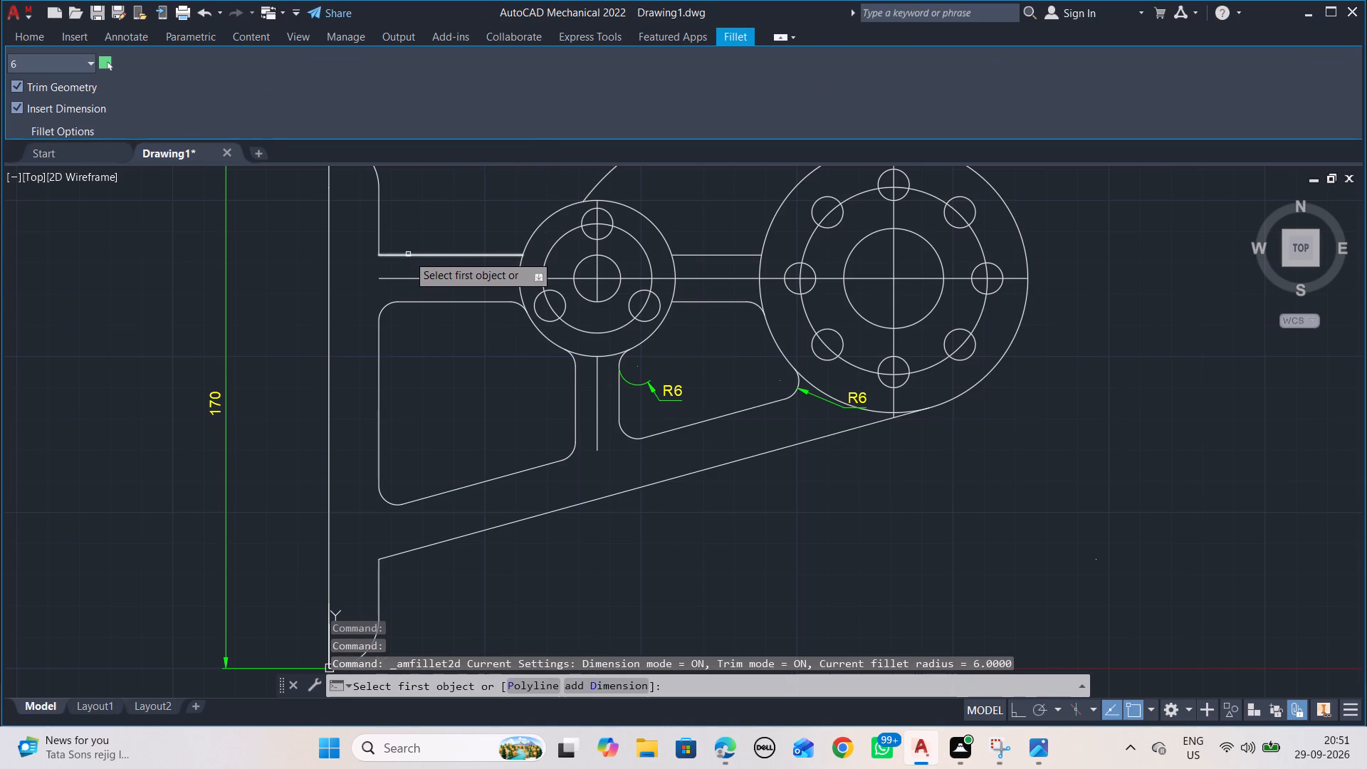
{"action": "left_click", "coordinate": [408, 257]}
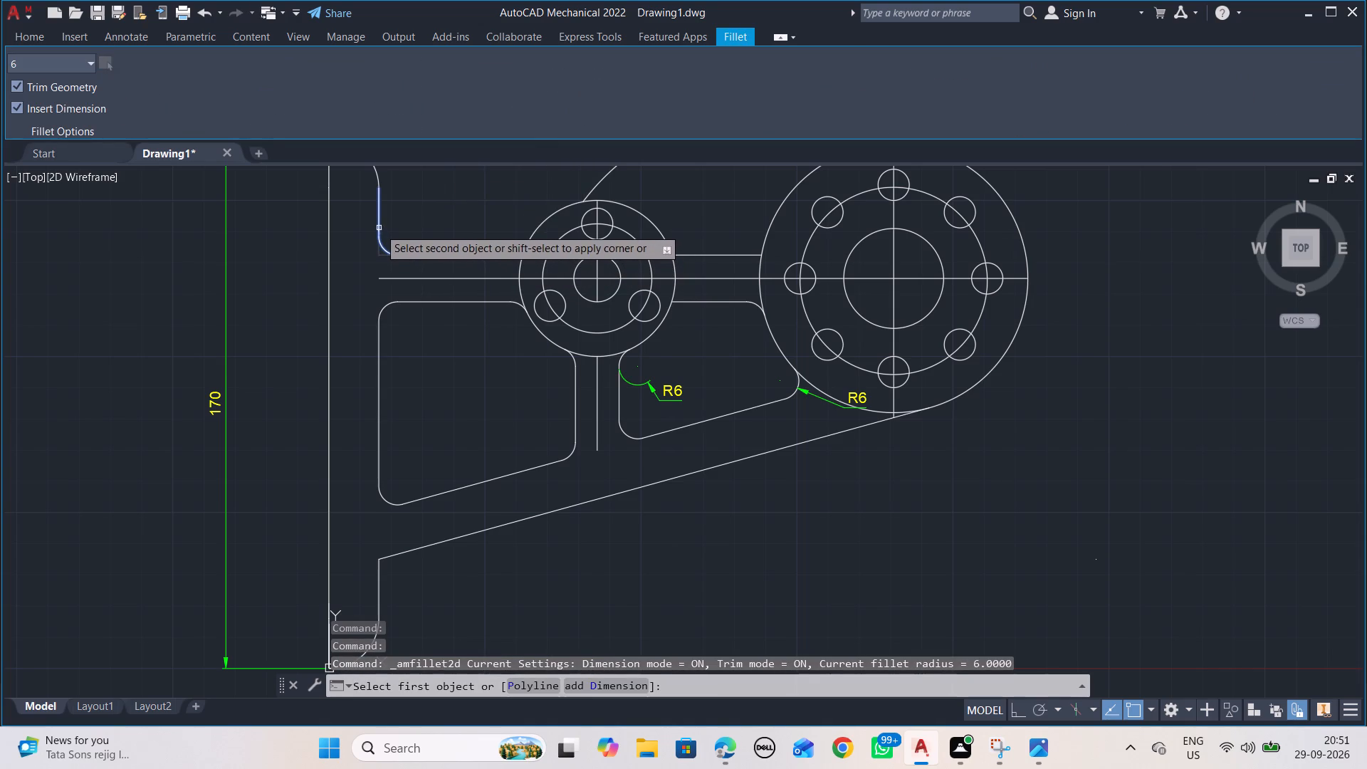
{"action": "left_click", "coordinate": [379, 228]}
{"action": "left_click", "coordinate": [352, 268]}
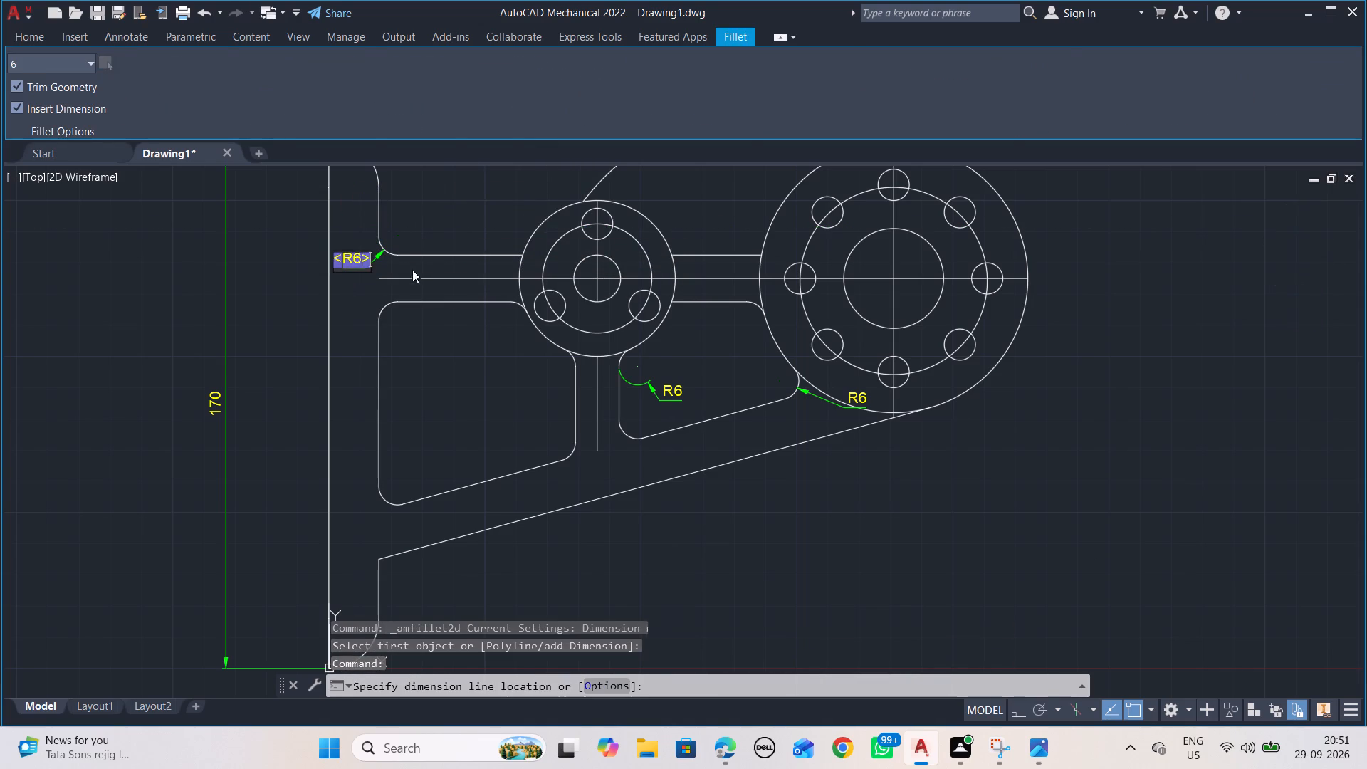
{"action": "scroll", "coordinate": [417, 253], "scroll_direction": "down", "scroll_amount": 1}
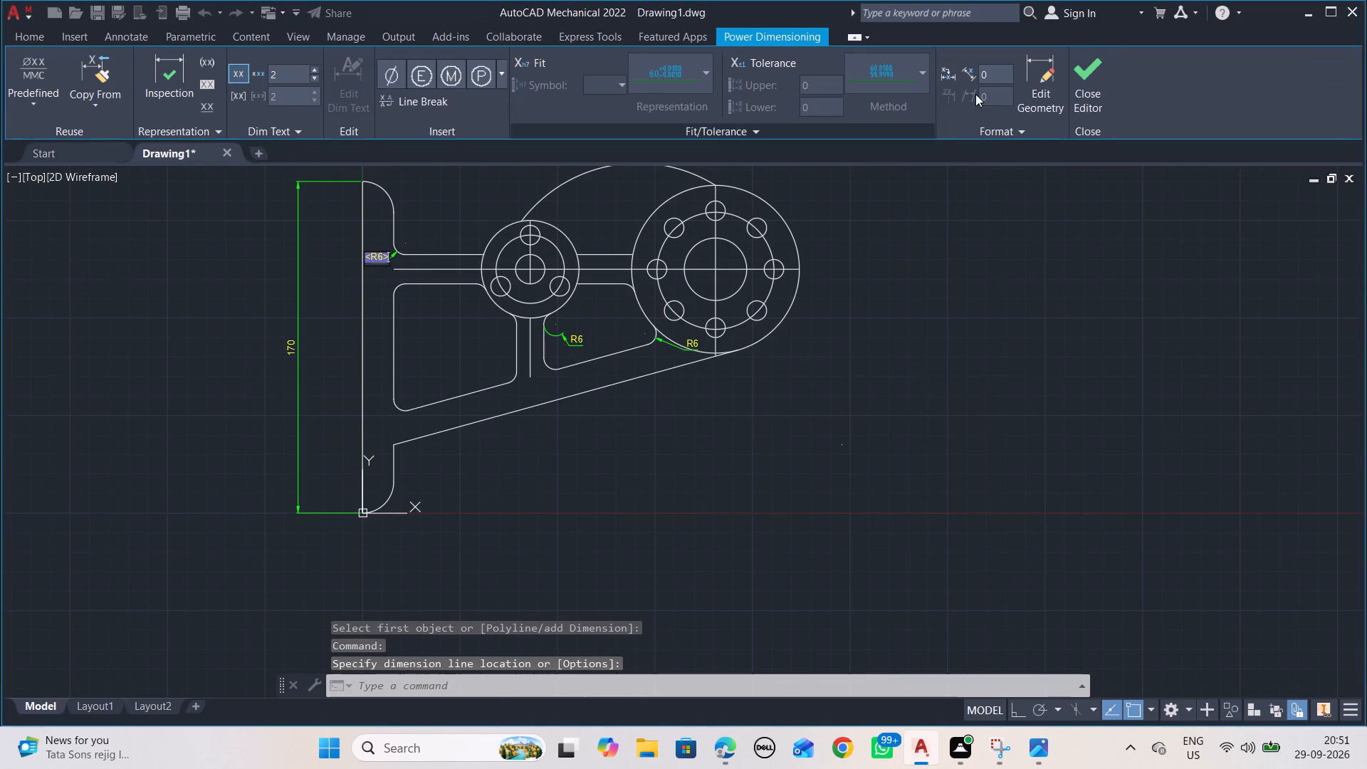
{"action": "left_click", "coordinate": [1082, 78]}
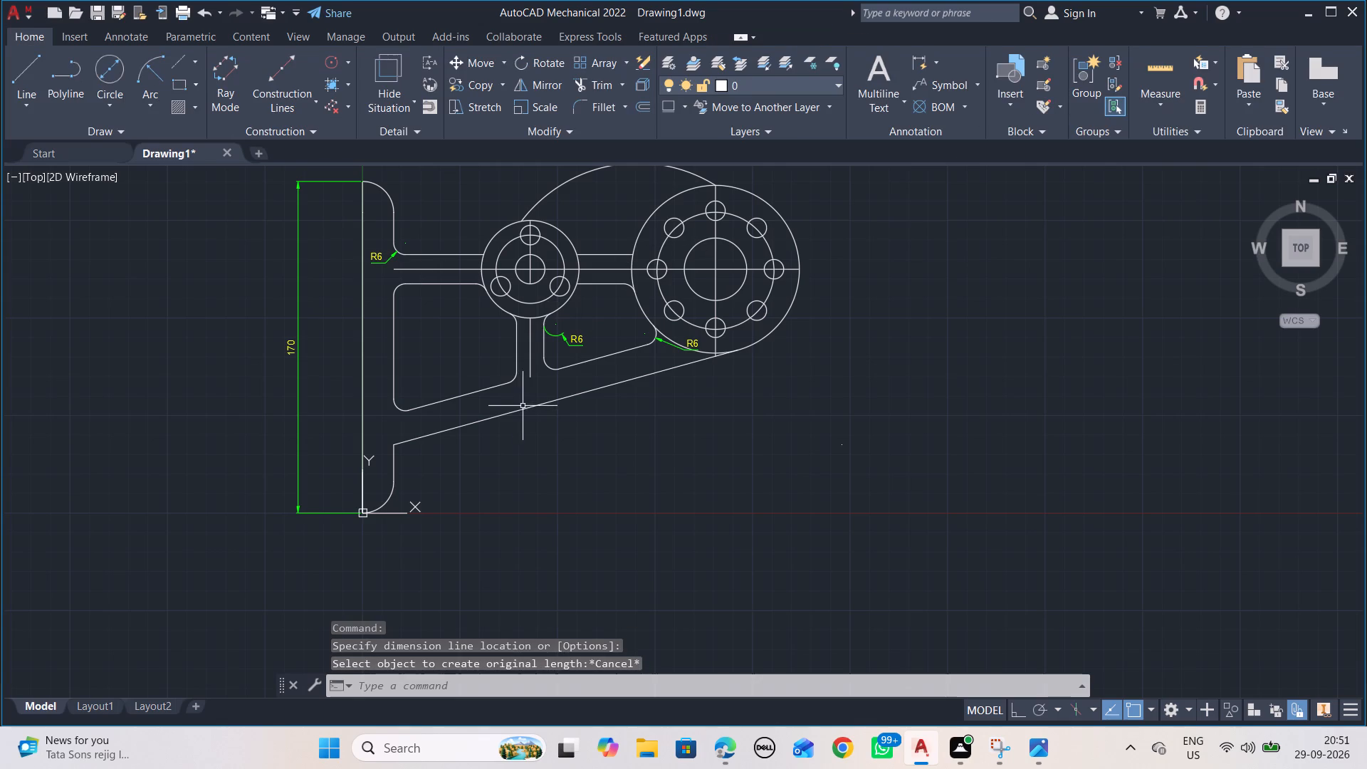
Fillet the bracket's lower sloped line to the back plate's lower inner vertical line at 6 mm radius, without placing a dimension.
{"action": "key", "text": "alt+Tab"}
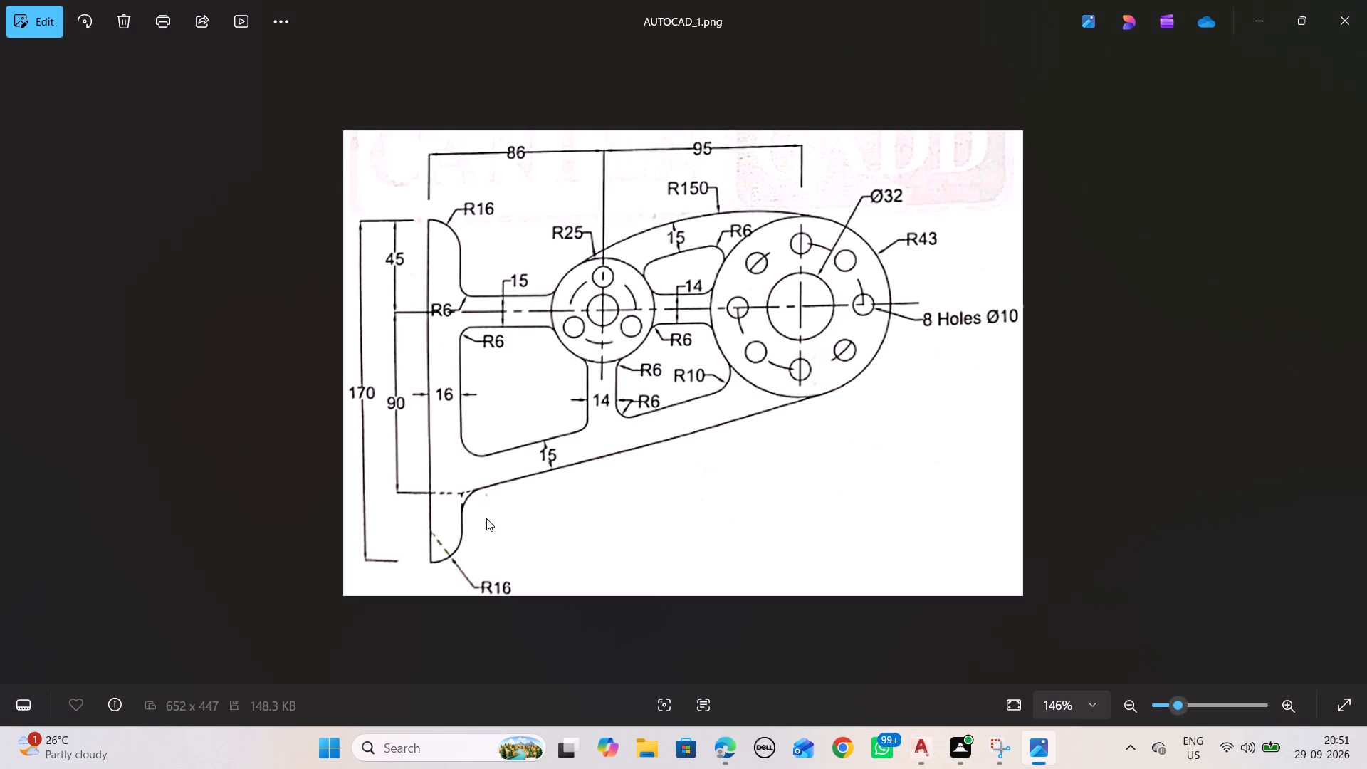
{"action": "key", "text": "alt+Tab"}
{"action": "key", "text": "space"}
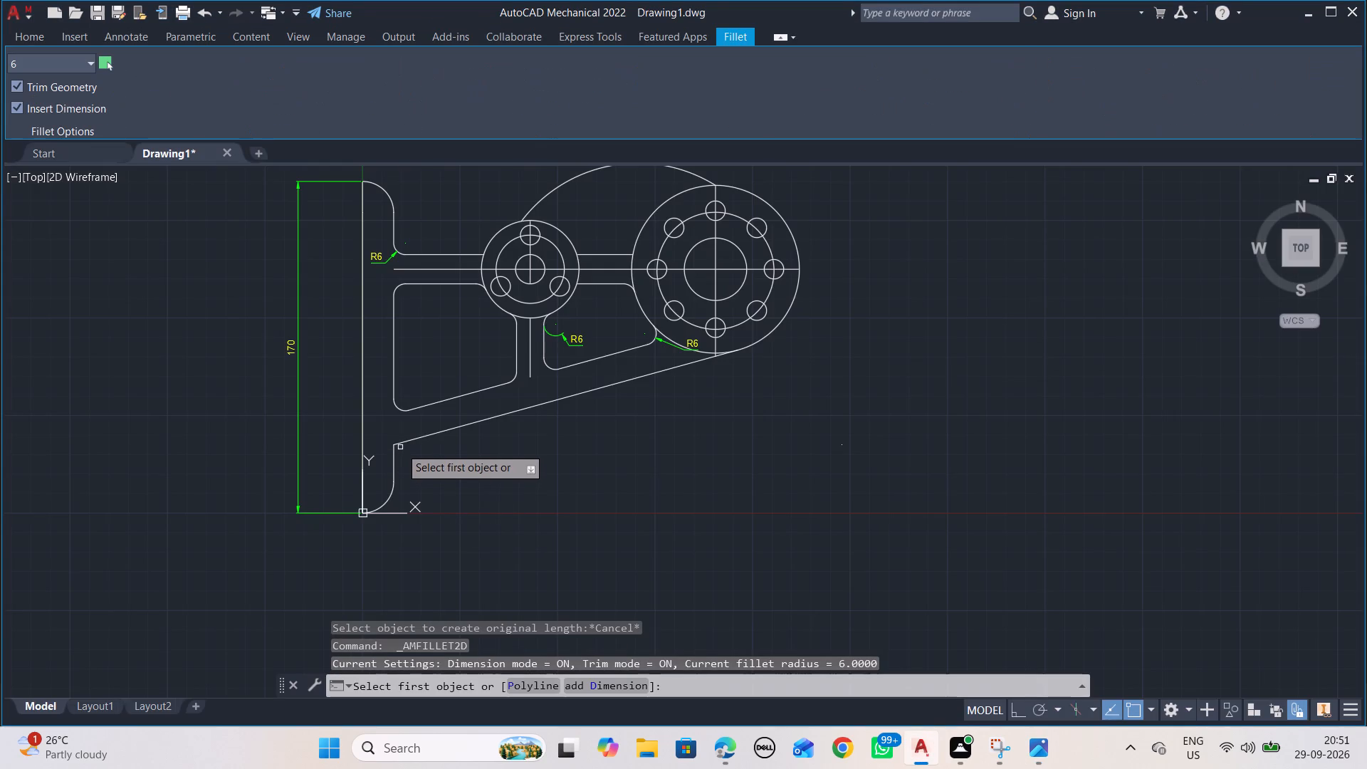
{"action": "left_click", "coordinate": [405, 442]}
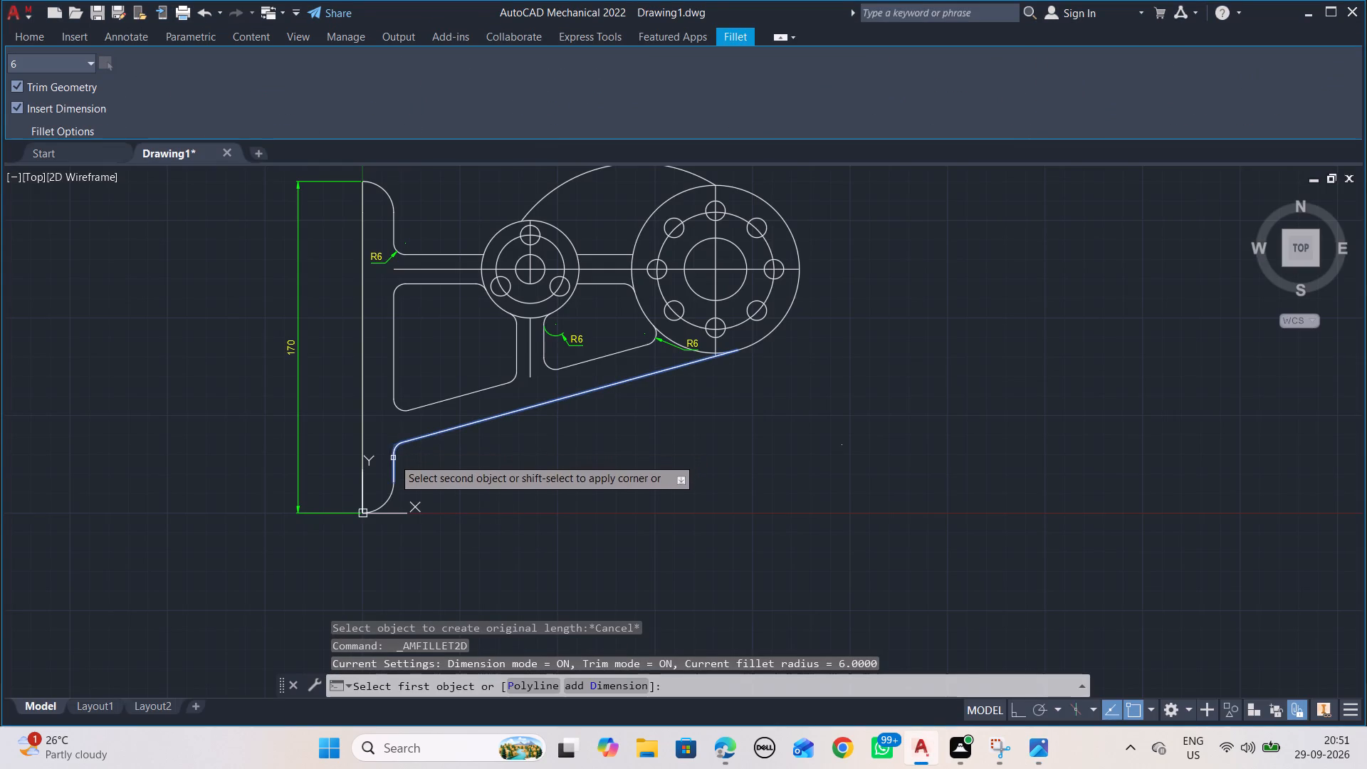
{"action": "left_click", "coordinate": [393, 458]}
{"action": "key", "text": "Escape"}
Compare the bracket's outline, fillets and upper arc area with the dimensions in the AUTOCAD_1.png reference.
{"action": "key", "text": "alt+Tab"}
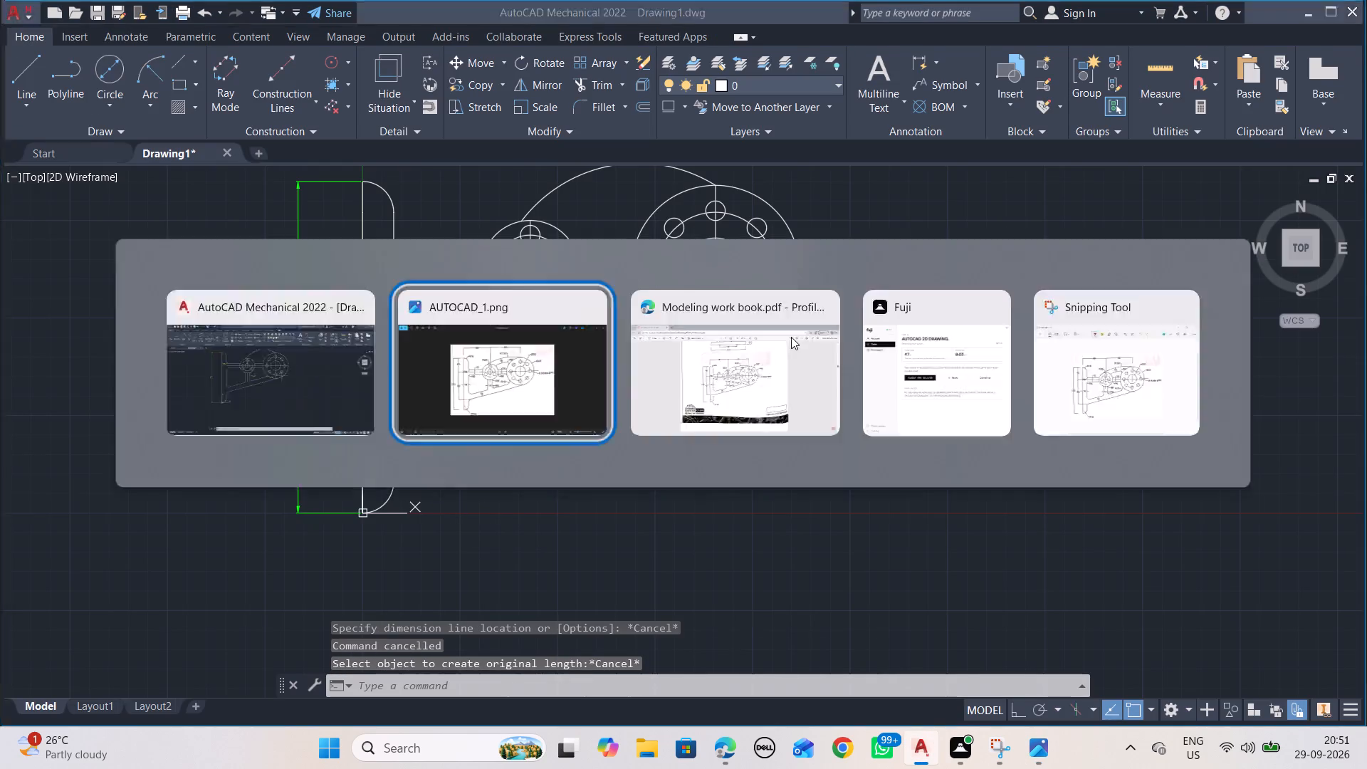
{"action": "key", "text": "alt+Tab"}
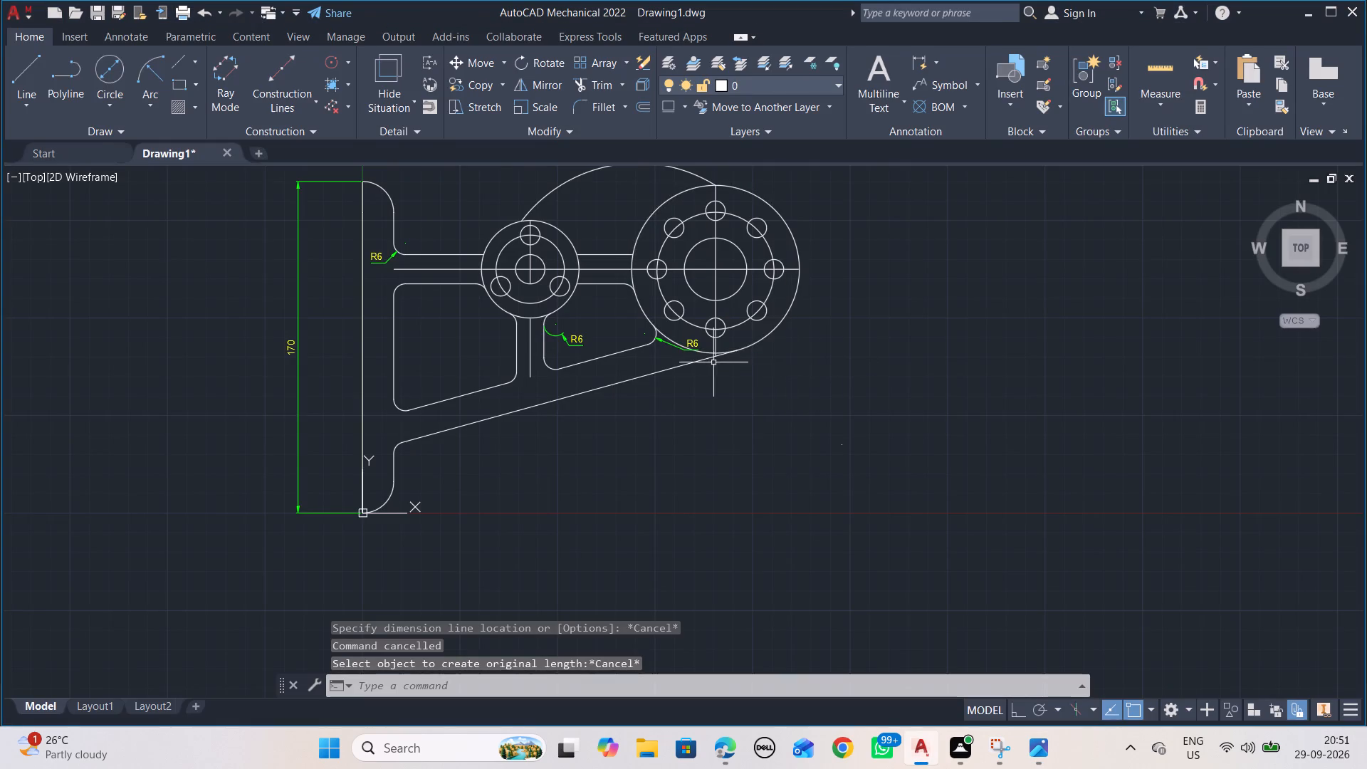
{"action": "key", "text": "alt+Tab"}
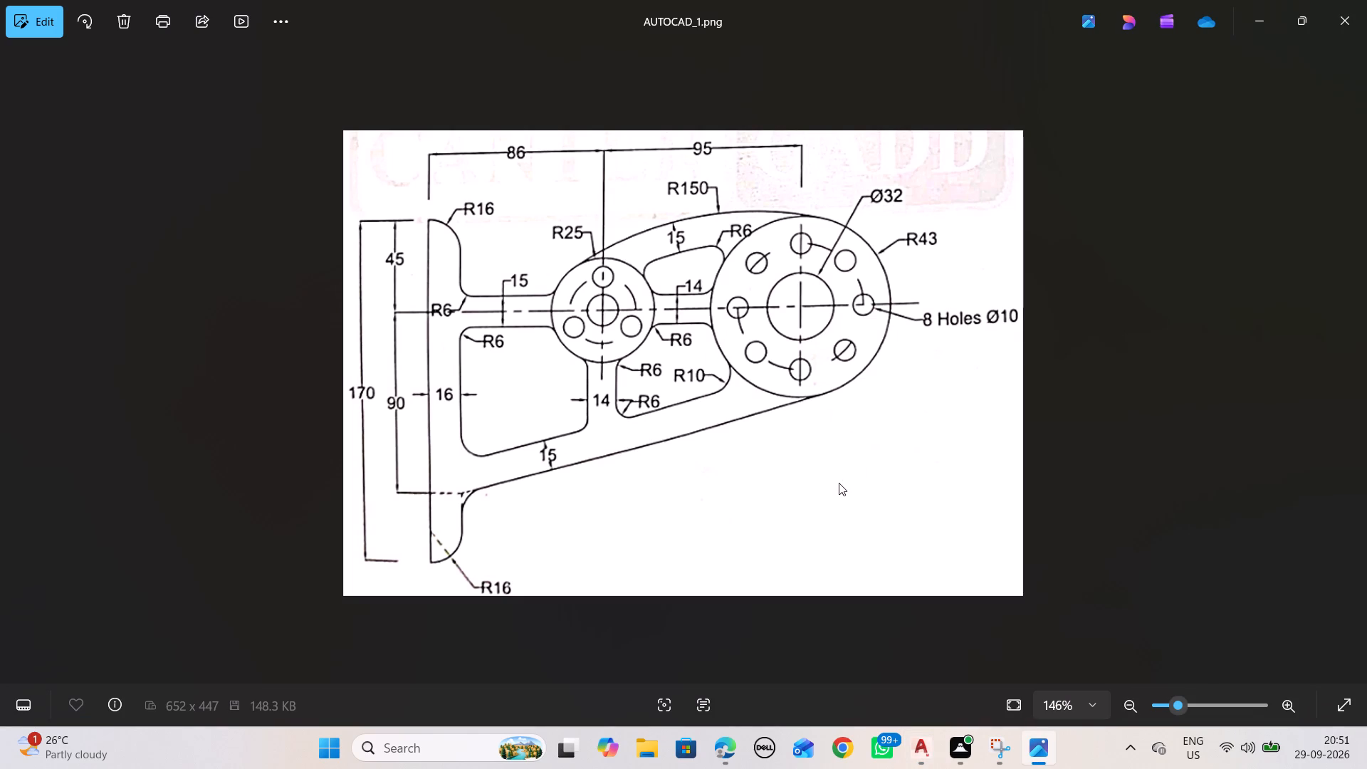
{"action": "key", "text": "alt+Tab"}
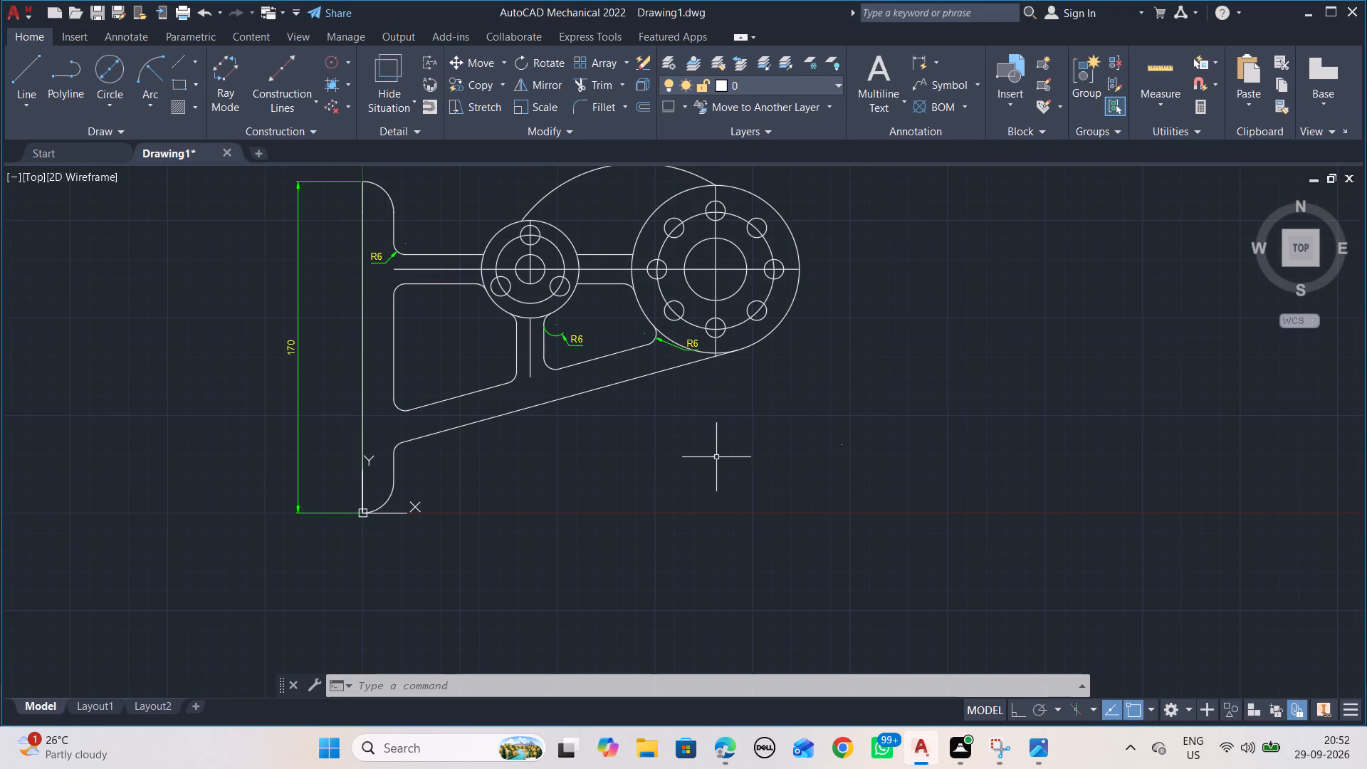
{"action": "middle_click_drag", "start_coordinate": [679, 442], "coordinate": [751, 618]}
{"action": "scroll", "coordinate": [661, 523], "scroll_direction": "up", "scroll_amount": 1}
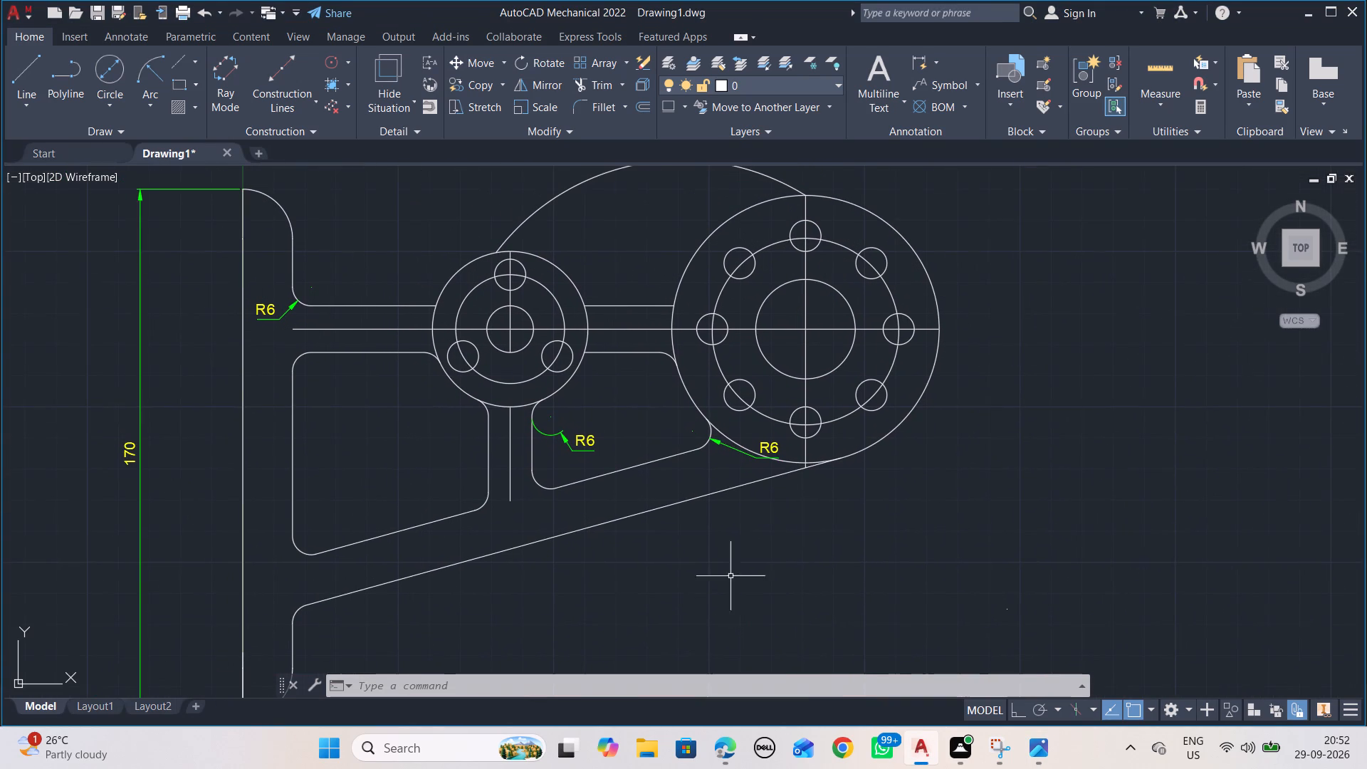
{"action": "scroll", "coordinate": [613, 249], "scroll_direction": "up", "scroll_amount": 3}
{"action": "scroll", "coordinate": [613, 249], "scroll_direction": "down", "scroll_amount": 2}
{"action": "key", "text": "alt+Tab"}
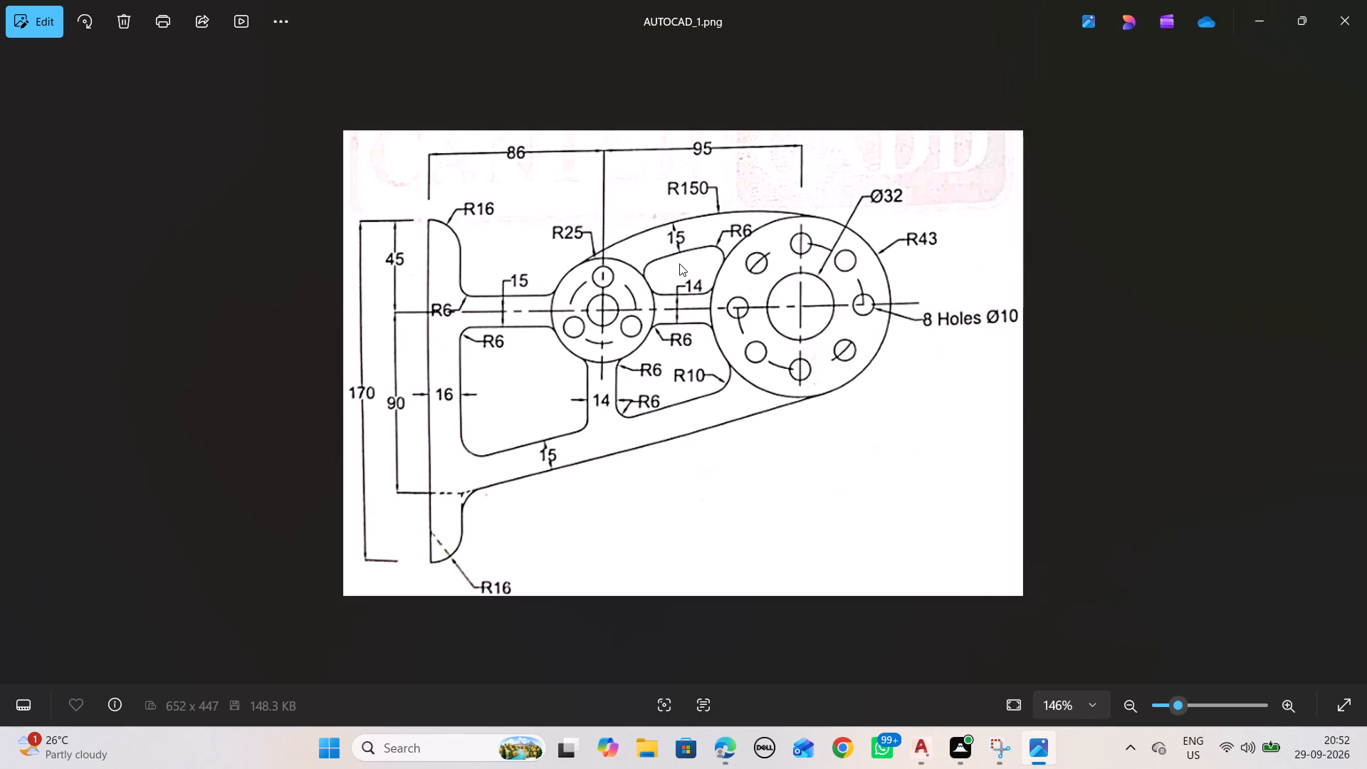
{"action": "key", "text": "alt+Tab"}
{"action": "key", "text": "alt+Tab"}
{"action": "key", "text": "alt+Tab"}
{"action": "scroll", "coordinate": [660, 284], "scroll_direction": "down", "scroll_amount": 2}
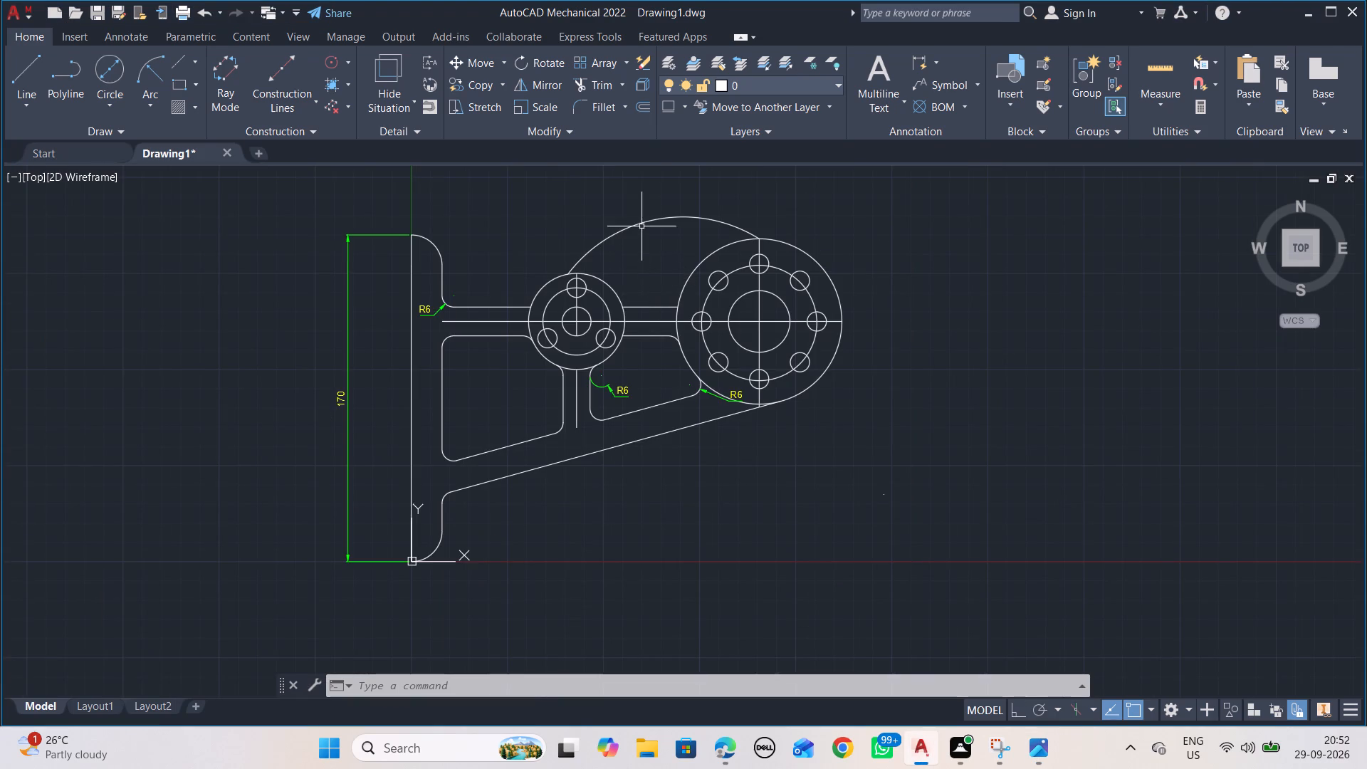
{"action": "key", "text": "alt+Tab"}
{"action": "key", "text": "alt+Tab"}
{"action": "key", "text": "alt+Tab"}
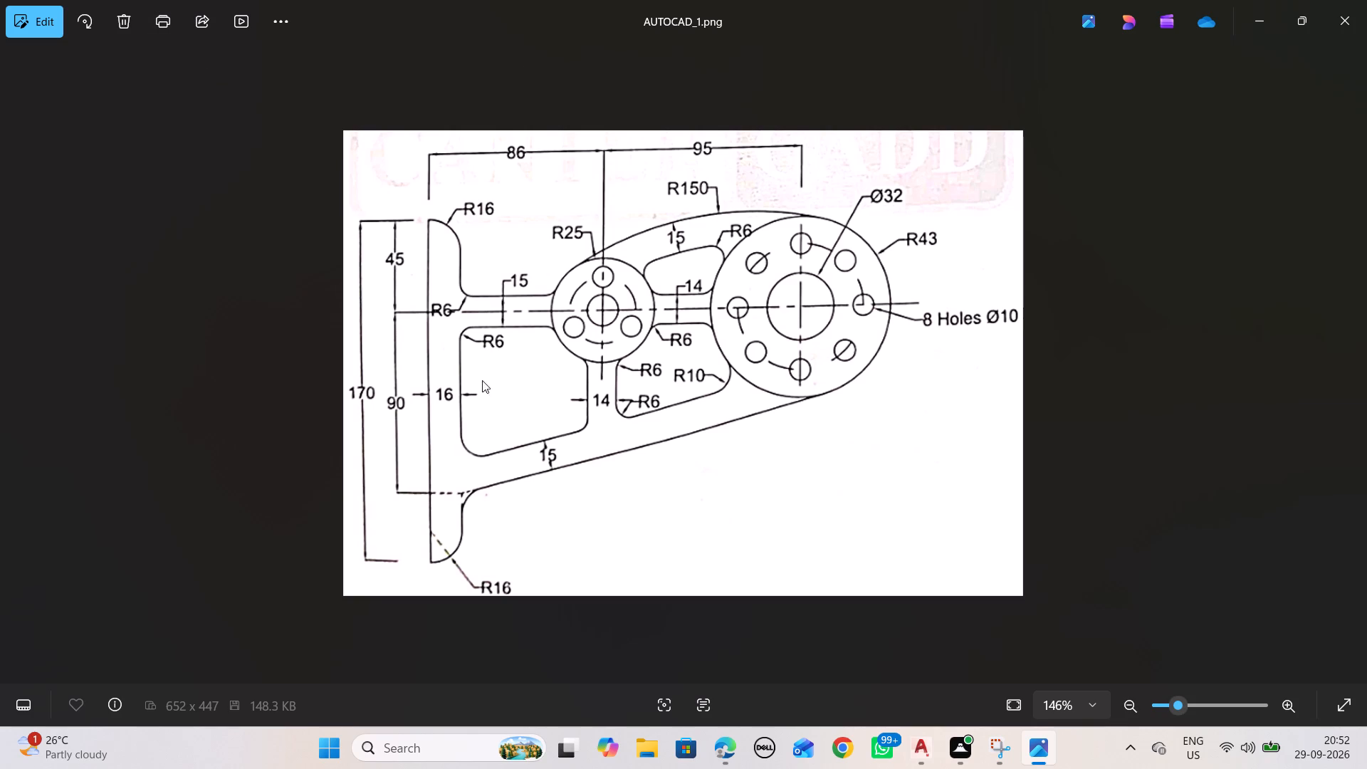
{"action": "key", "text": "alt+Tab"}
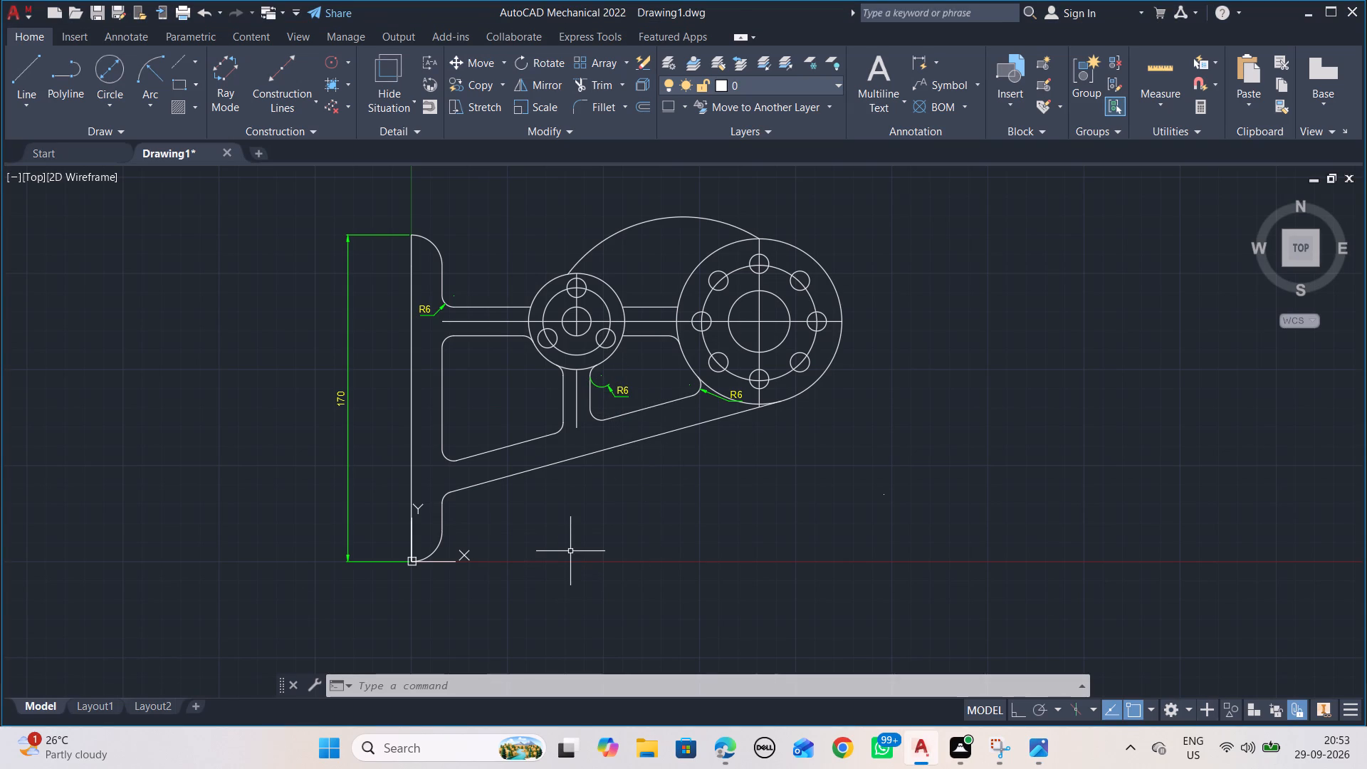
{"action": "key", "text": "alt+Tab"}
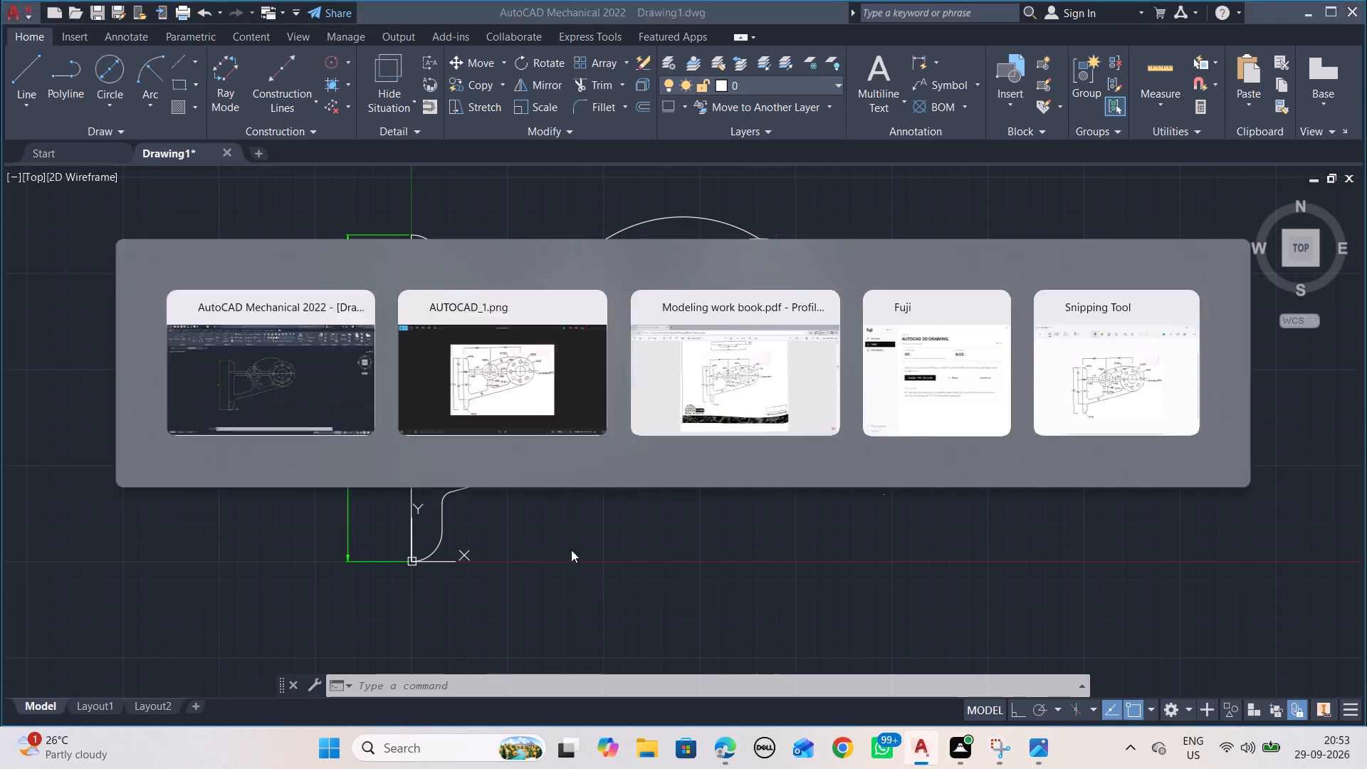
{"action": "key", "text": "alt+Tab"}
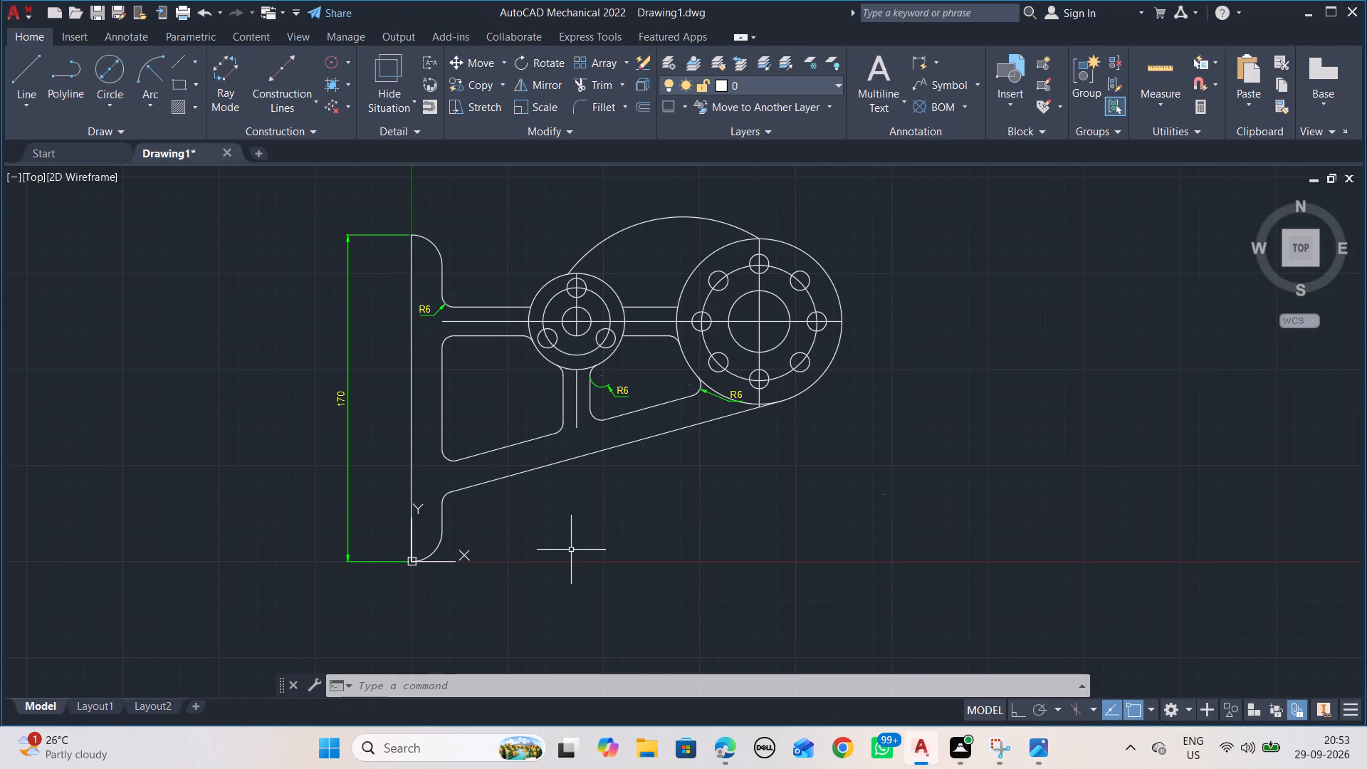
Add a horizontal power dimension from the back plate's upper outer corner to the small hub's centre, placed above the bracket.
{"action": "left_click", "coordinate": [147, 41]}
{"action": "left_click", "coordinate": [51, 83]}
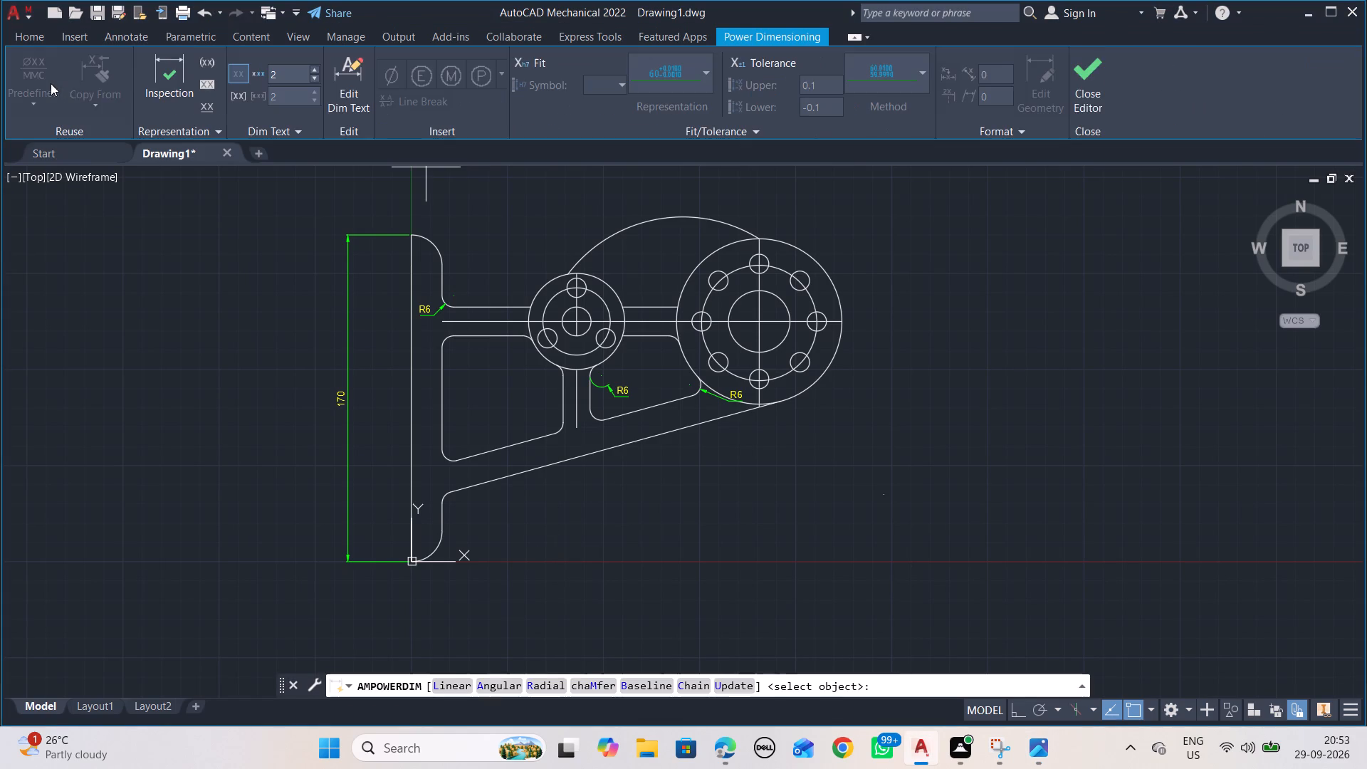
{"action": "left_click", "coordinate": [409, 231]}
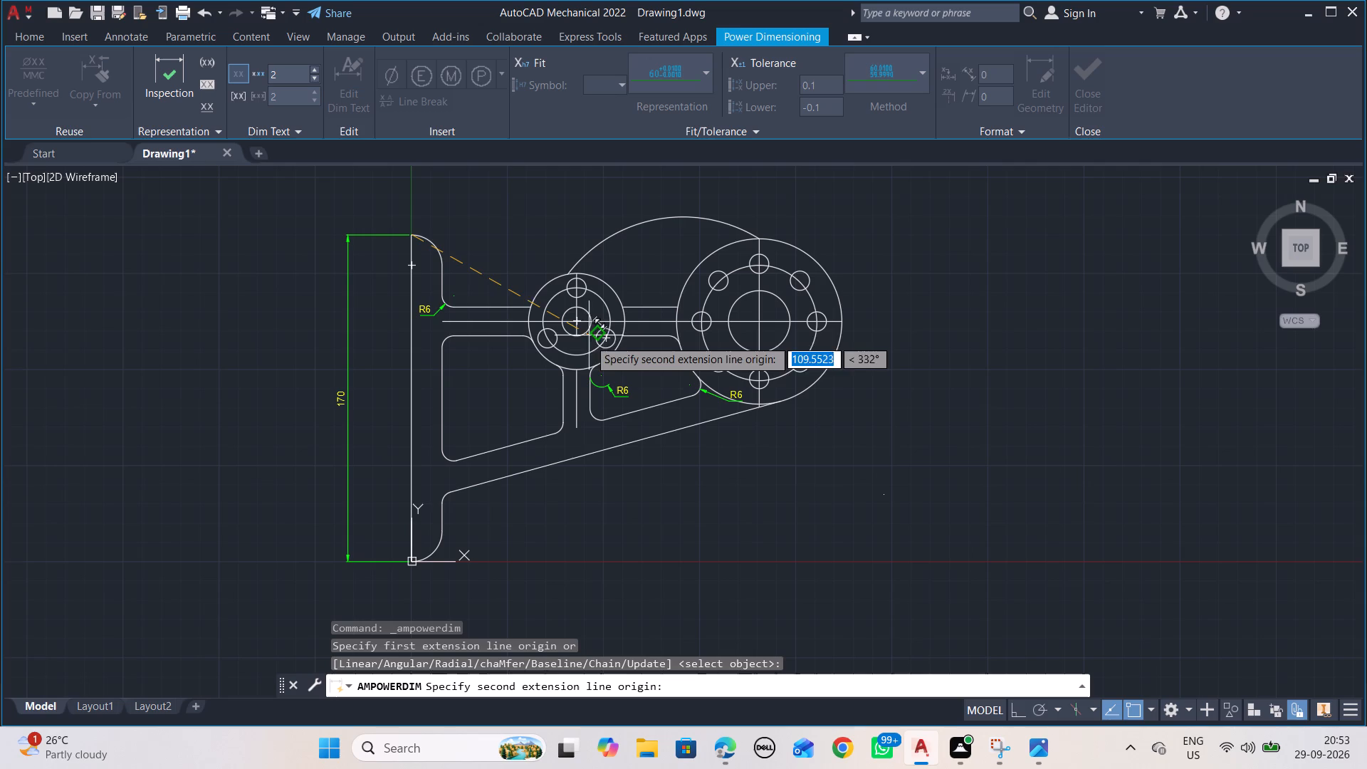
{"action": "left_click", "coordinate": [574, 323]}
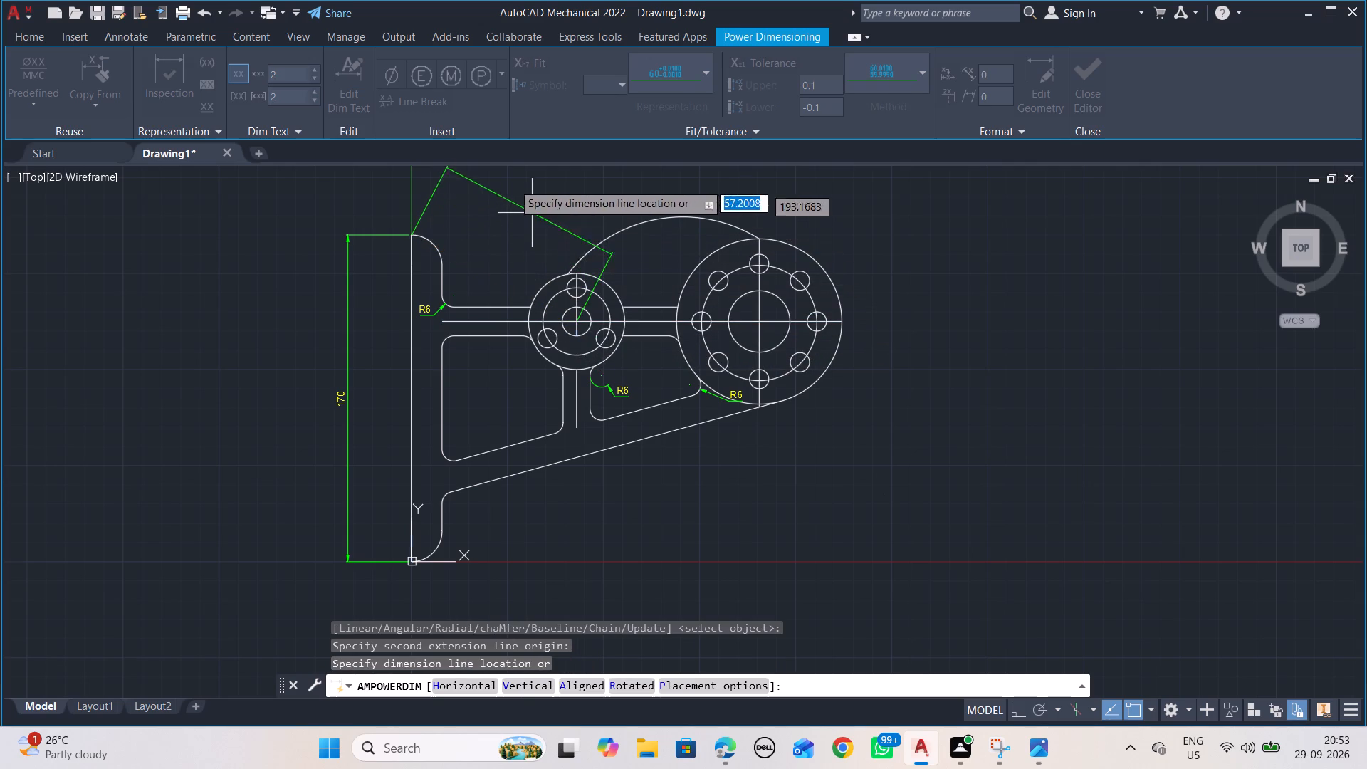
{"action": "left_click", "coordinate": [429, 183]}
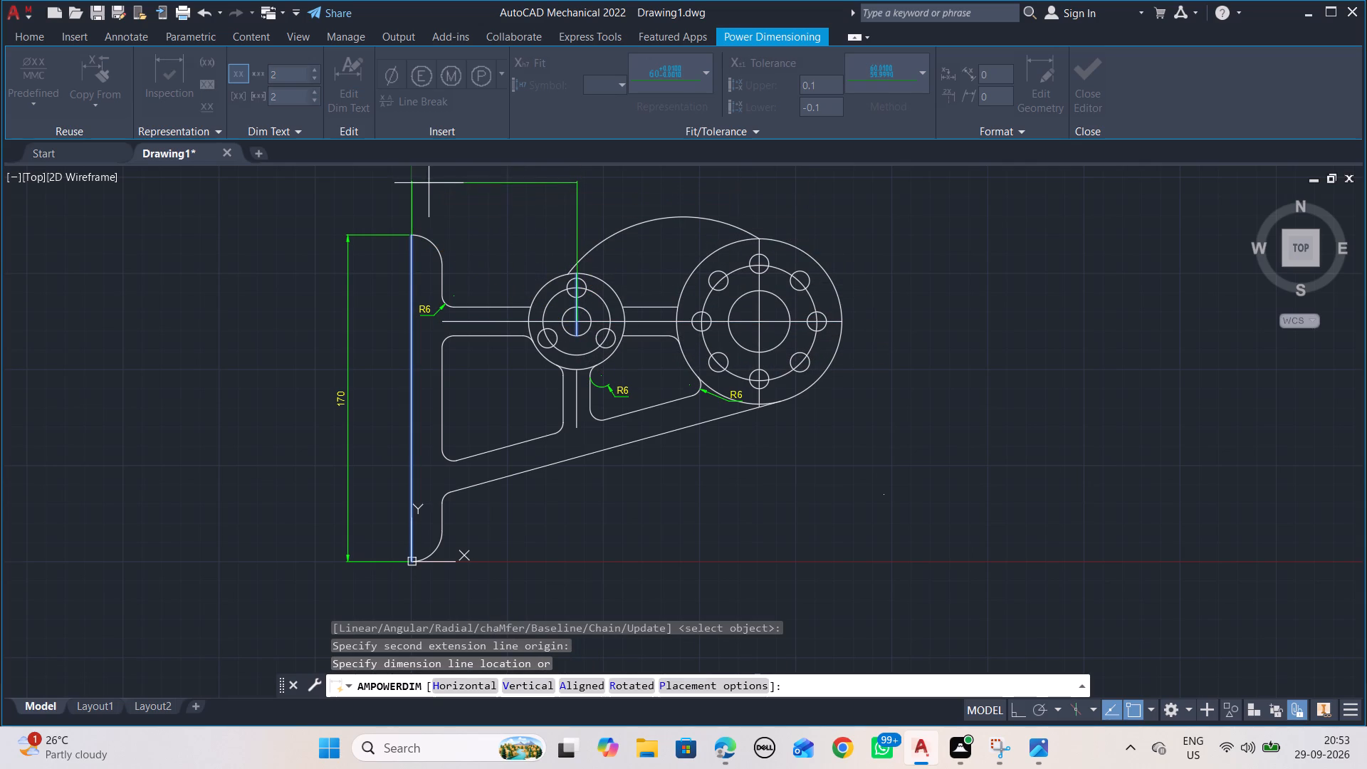
{"action": "left_click", "coordinate": [498, 221]}
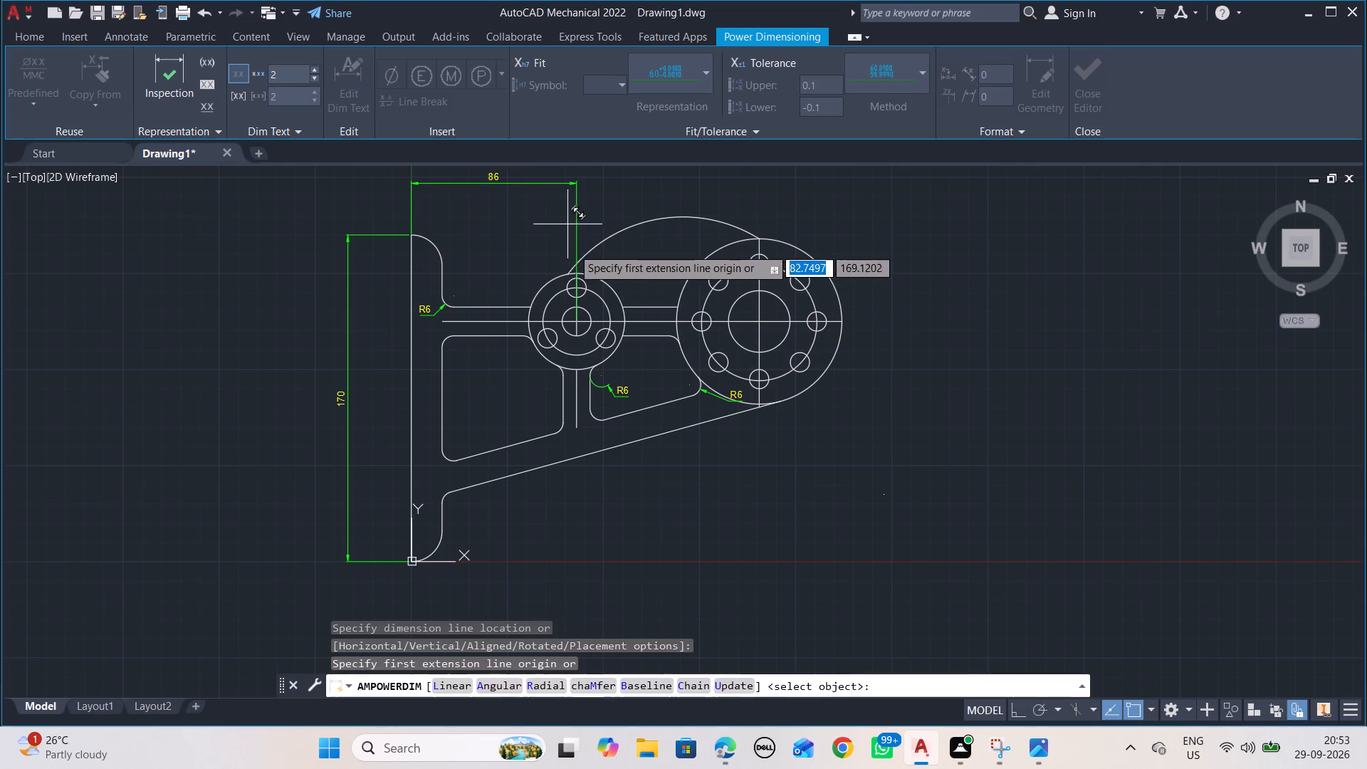
Add a horizontal power dimension between the small and large hub centres, placed above the arc, and end the command.
{"action": "left_click", "coordinate": [577, 320]}
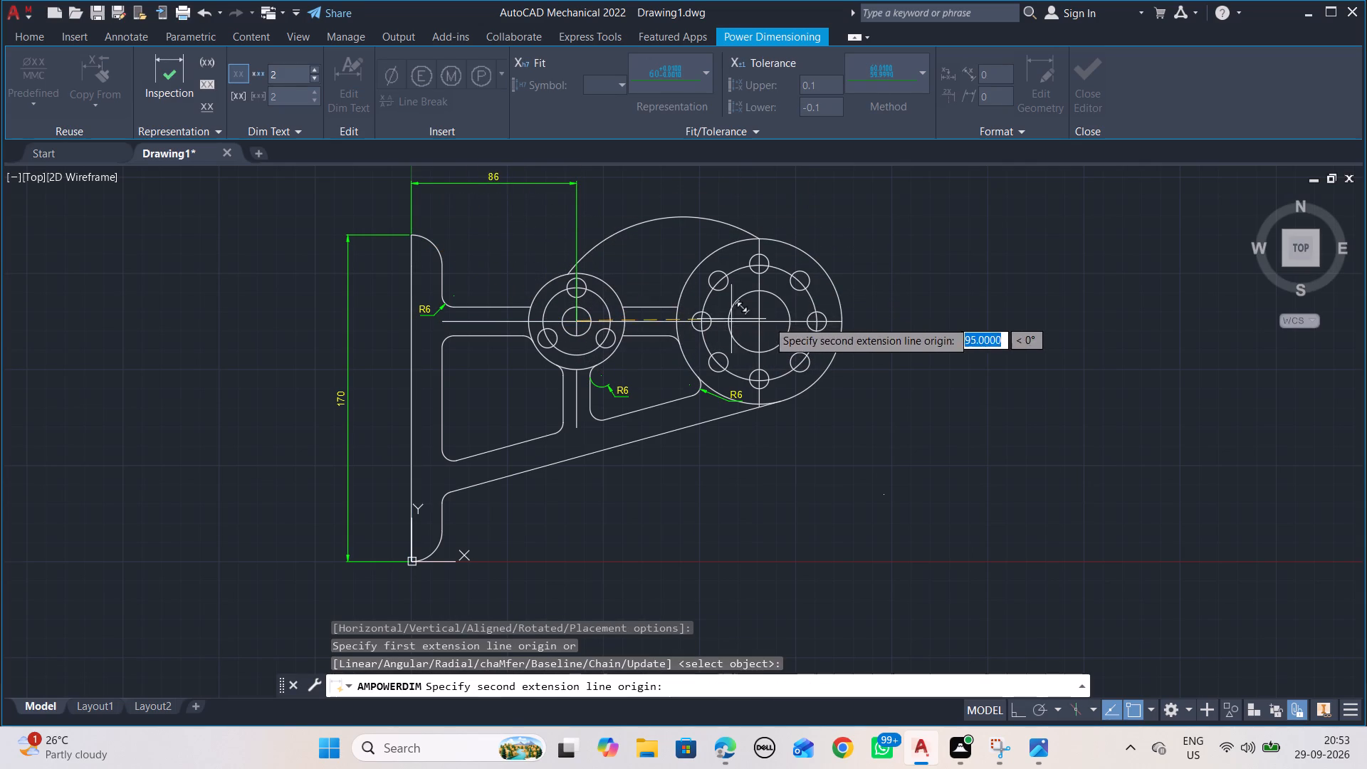
{"action": "left_click", "coordinate": [758, 320]}
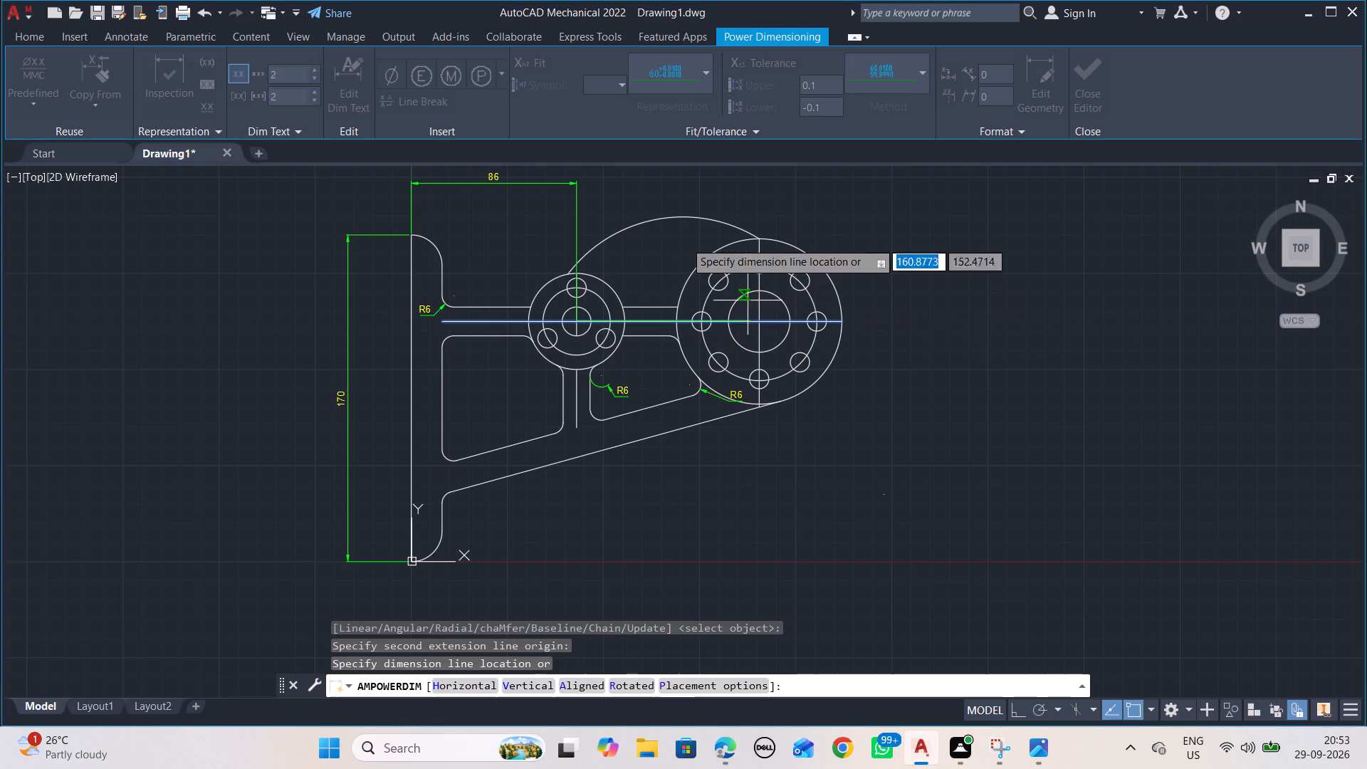
{"action": "left_click", "coordinate": [625, 180]}
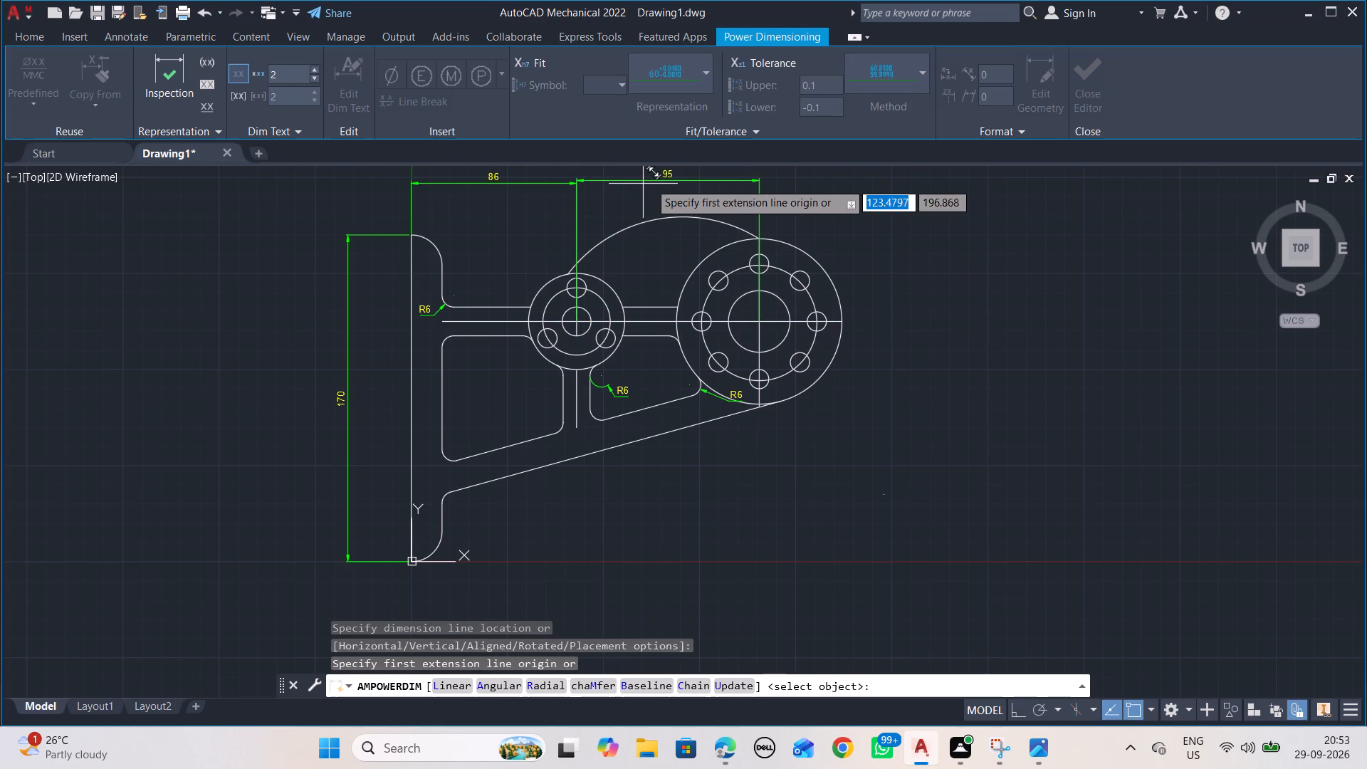
{"action": "left_click", "coordinate": [728, 195]}
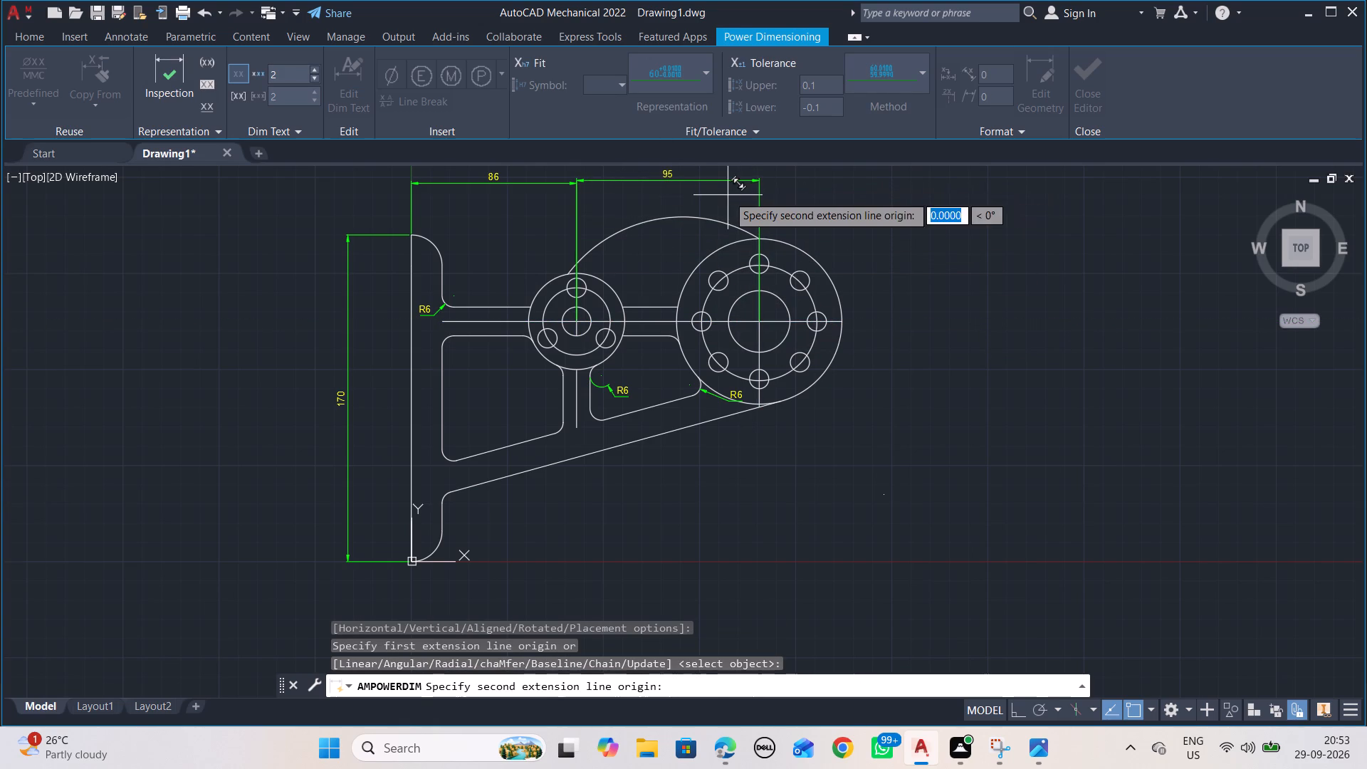
{"action": "key", "text": "Escape"}
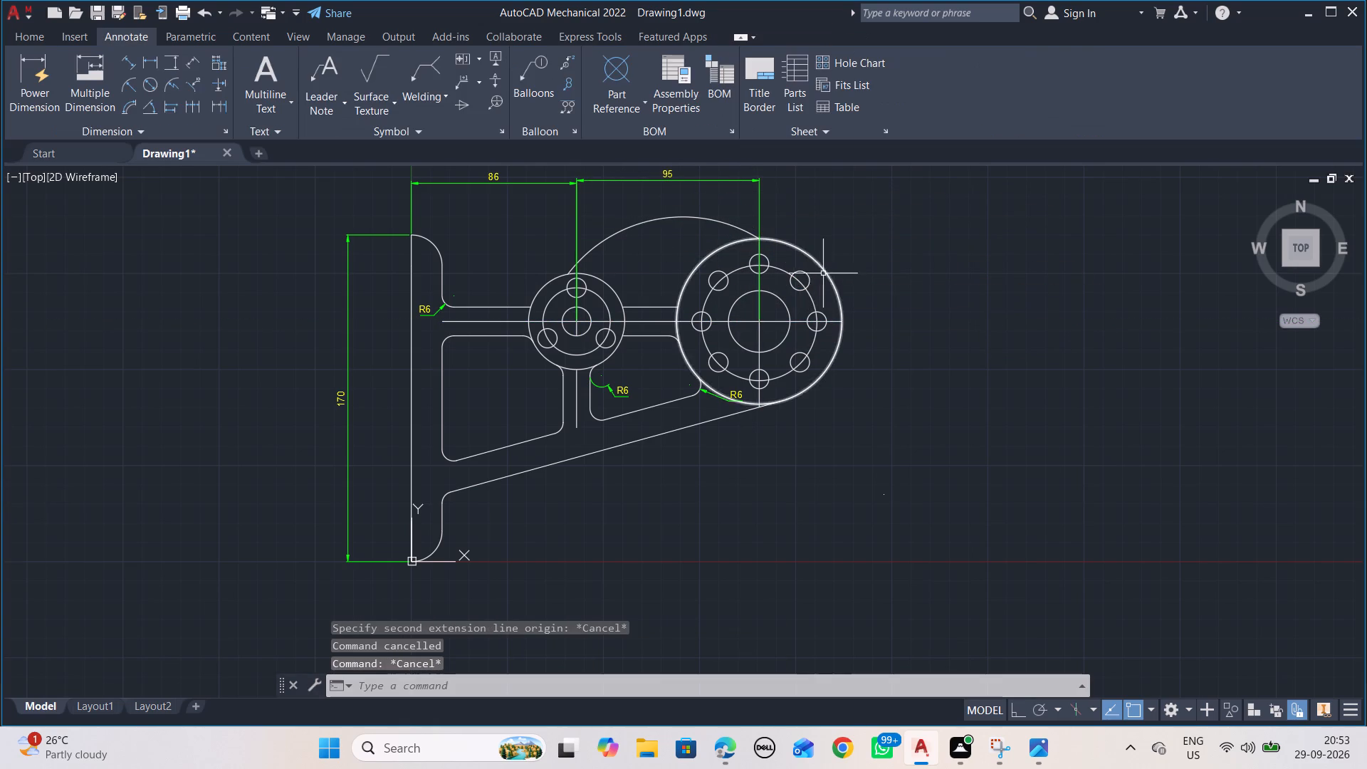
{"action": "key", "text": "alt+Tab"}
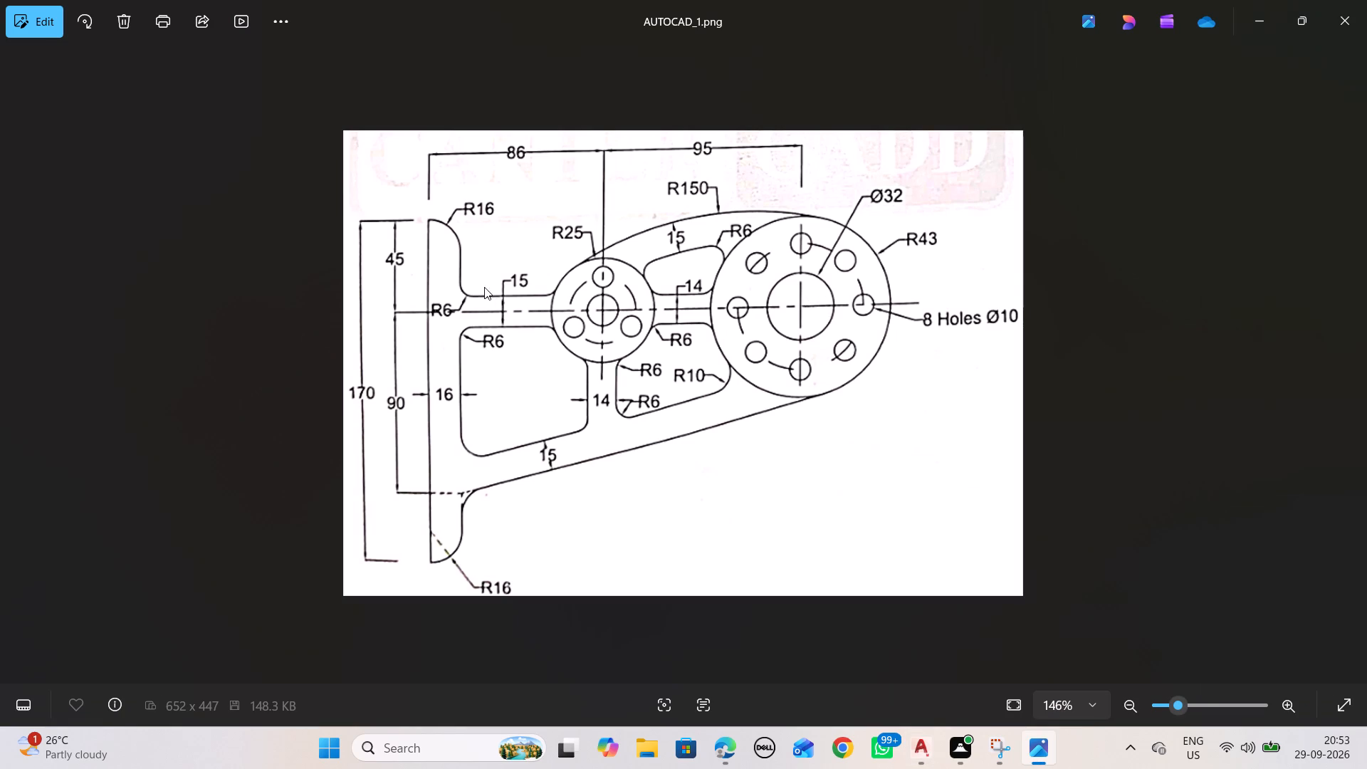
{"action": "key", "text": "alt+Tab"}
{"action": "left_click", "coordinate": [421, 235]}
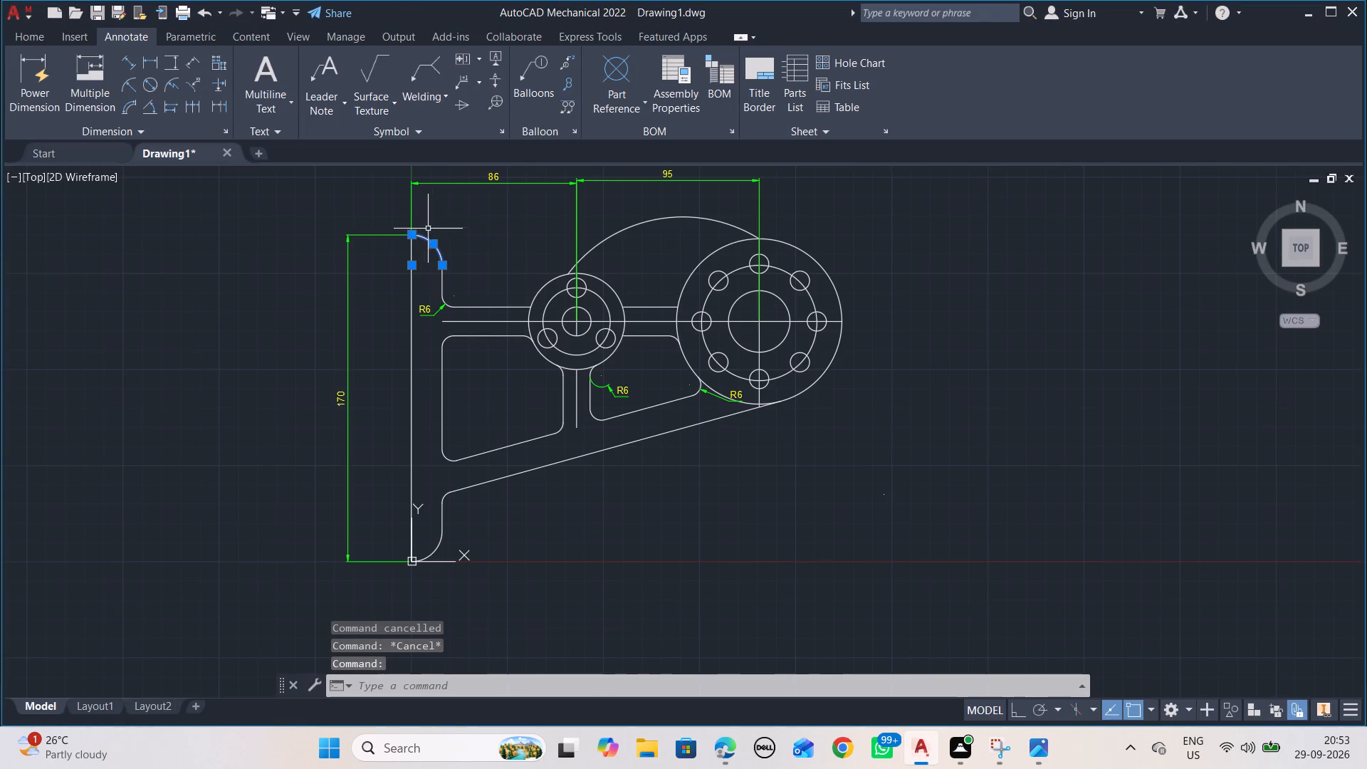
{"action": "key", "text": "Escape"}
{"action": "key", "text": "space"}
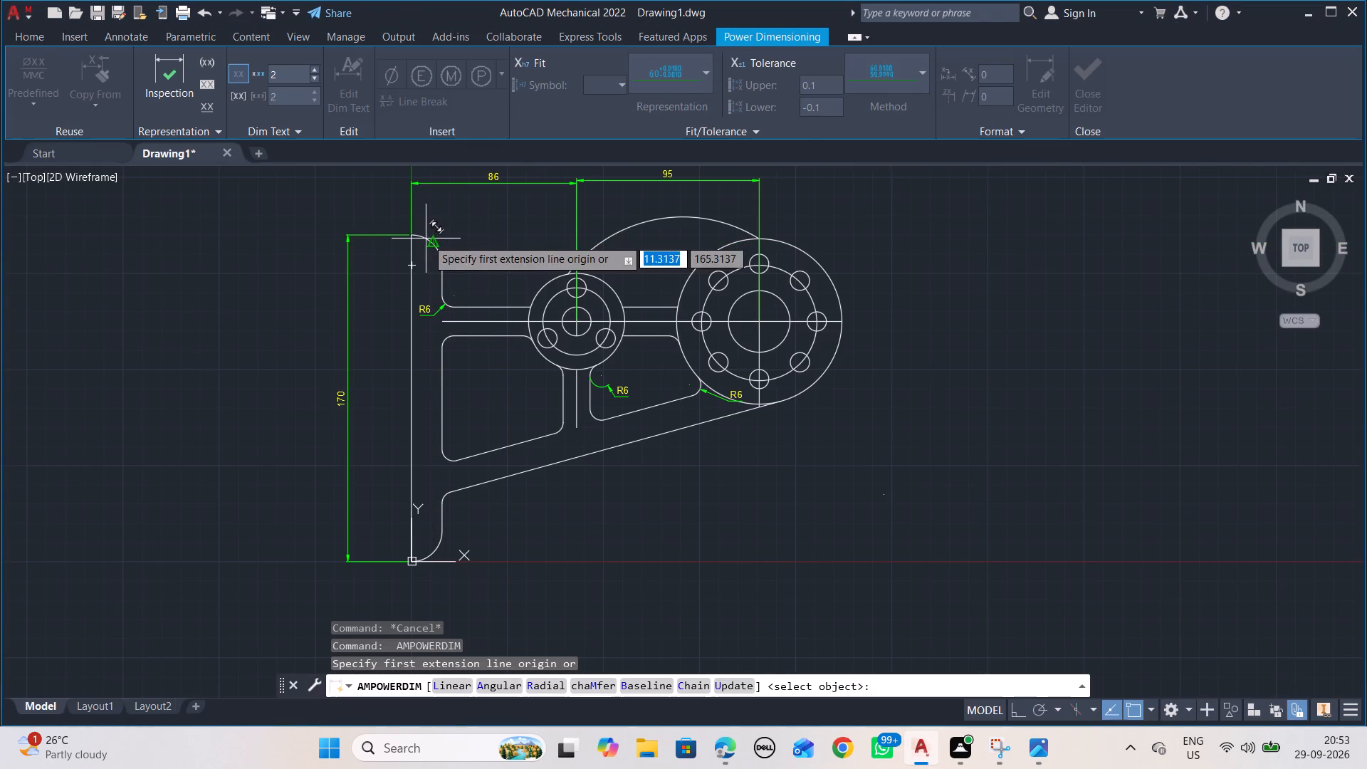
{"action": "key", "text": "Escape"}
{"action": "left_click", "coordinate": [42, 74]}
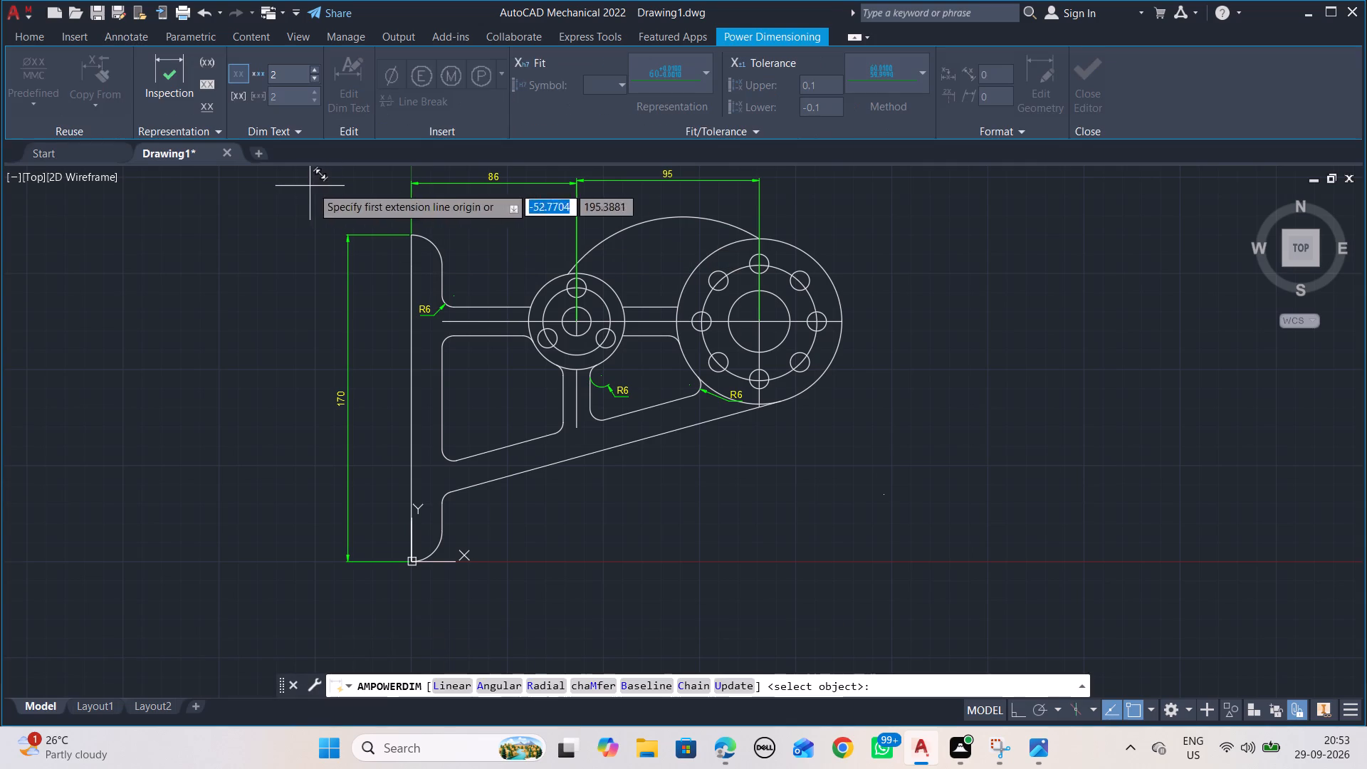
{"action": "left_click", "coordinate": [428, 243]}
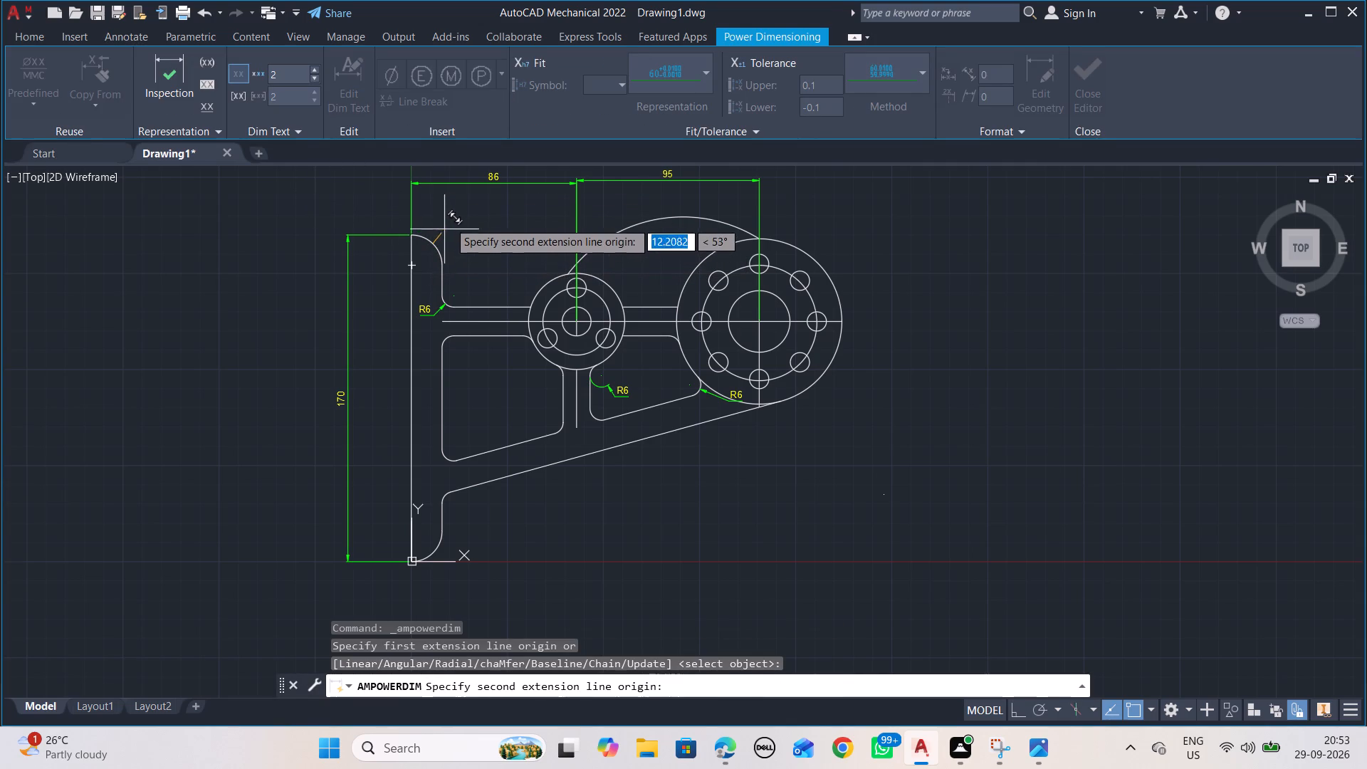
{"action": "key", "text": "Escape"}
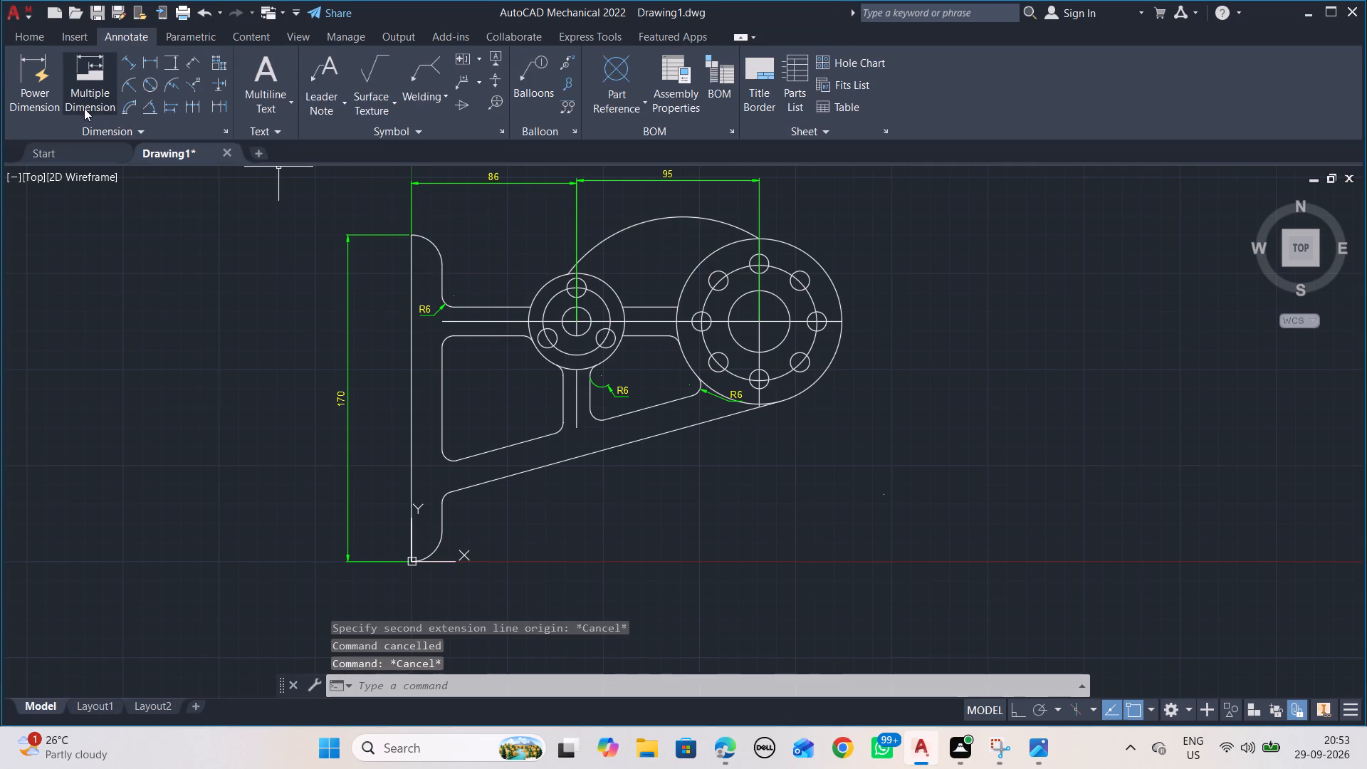
Add a radius dimension to the back plate's upper rounded corner, placed just above the arc, and recheck the AUTOCAD_1.png reference.
{"action": "left_click", "coordinate": [134, 85]}
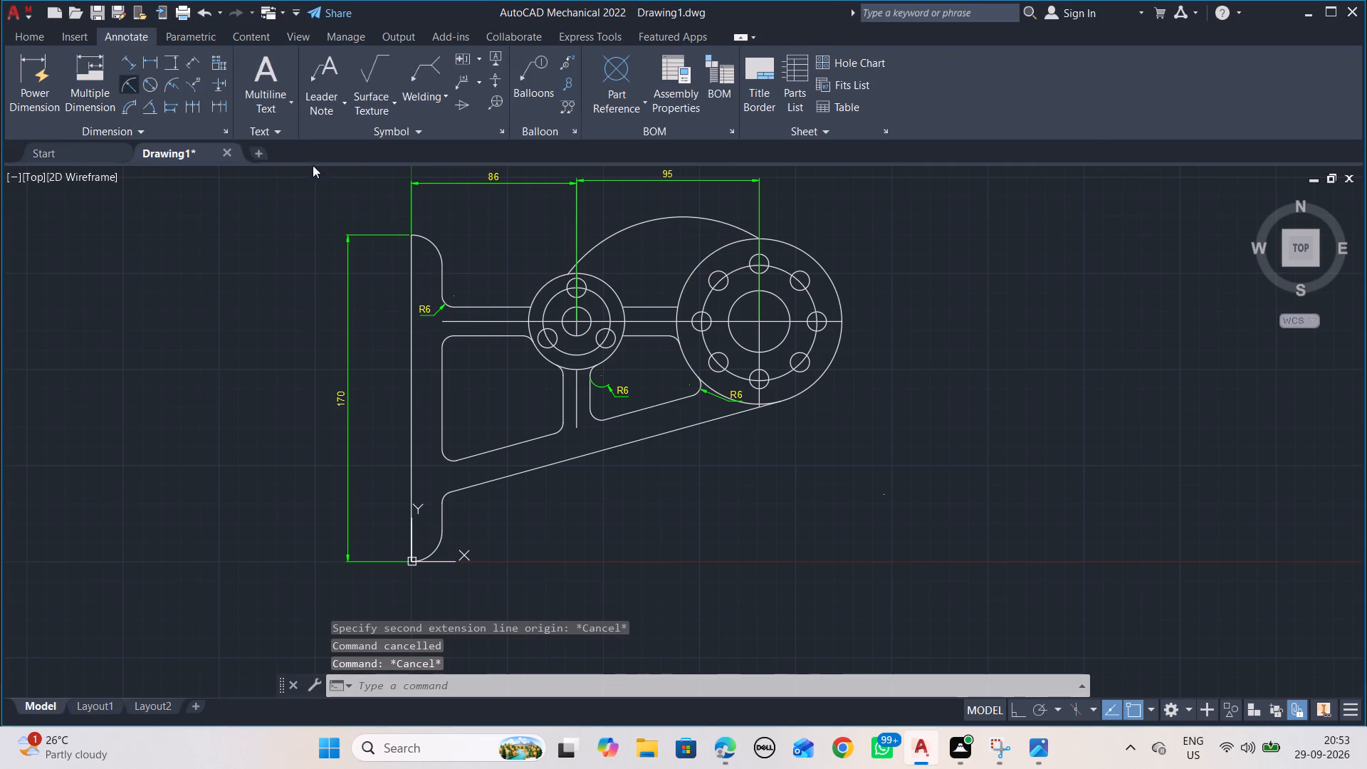
{"action": "left_click", "coordinate": [431, 242]}
{"action": "left_click", "coordinate": [443, 222]}
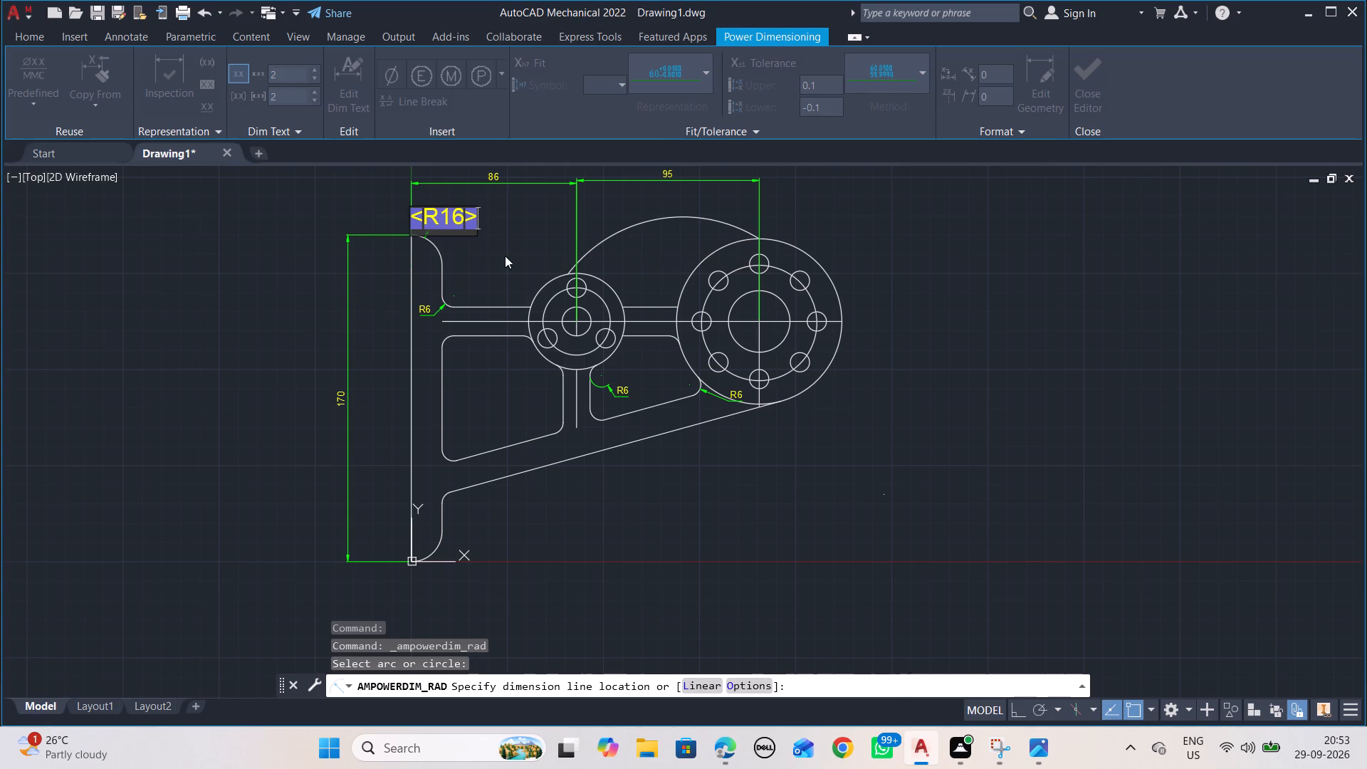
{"action": "left_click", "coordinate": [515, 254]}
{"action": "key", "text": "alt+Tab"}
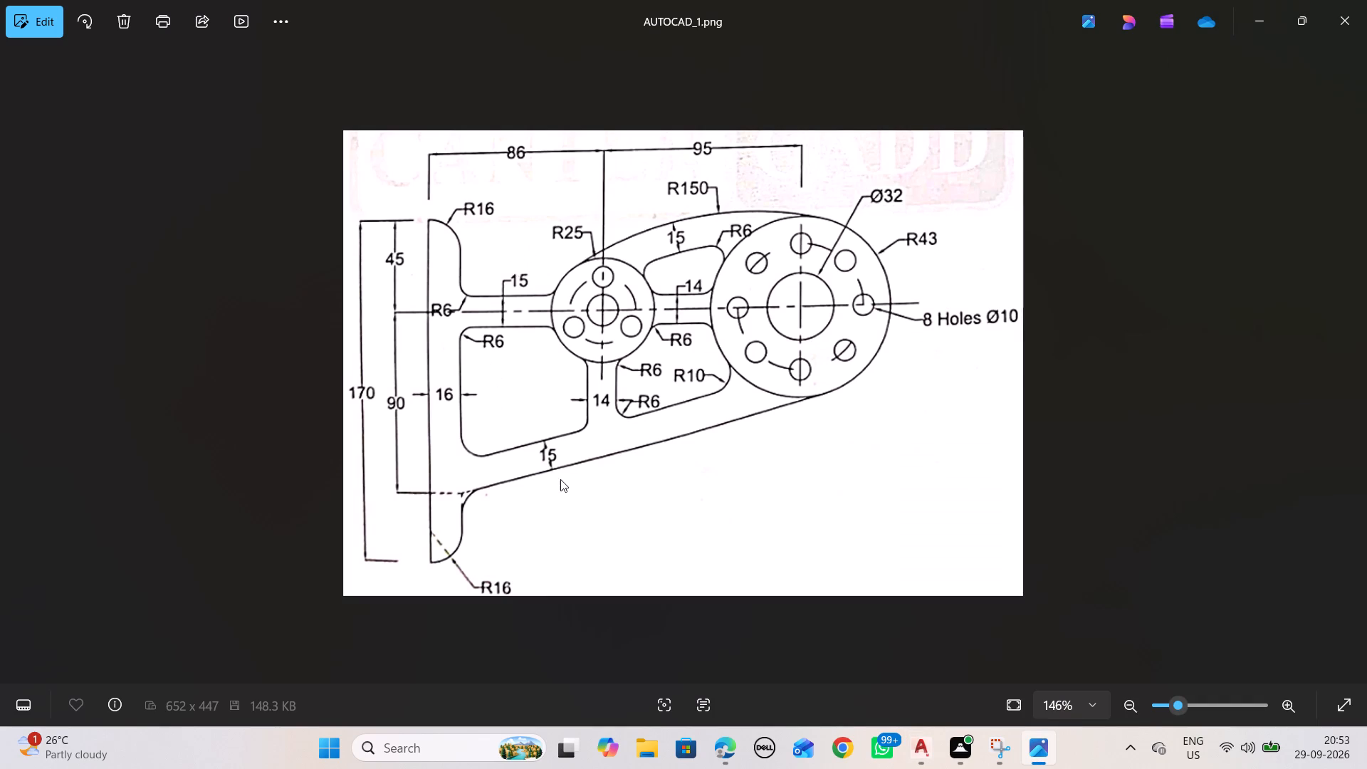
{"action": "key", "text": "alt+Tab"}
{"action": "key", "text": "space"}
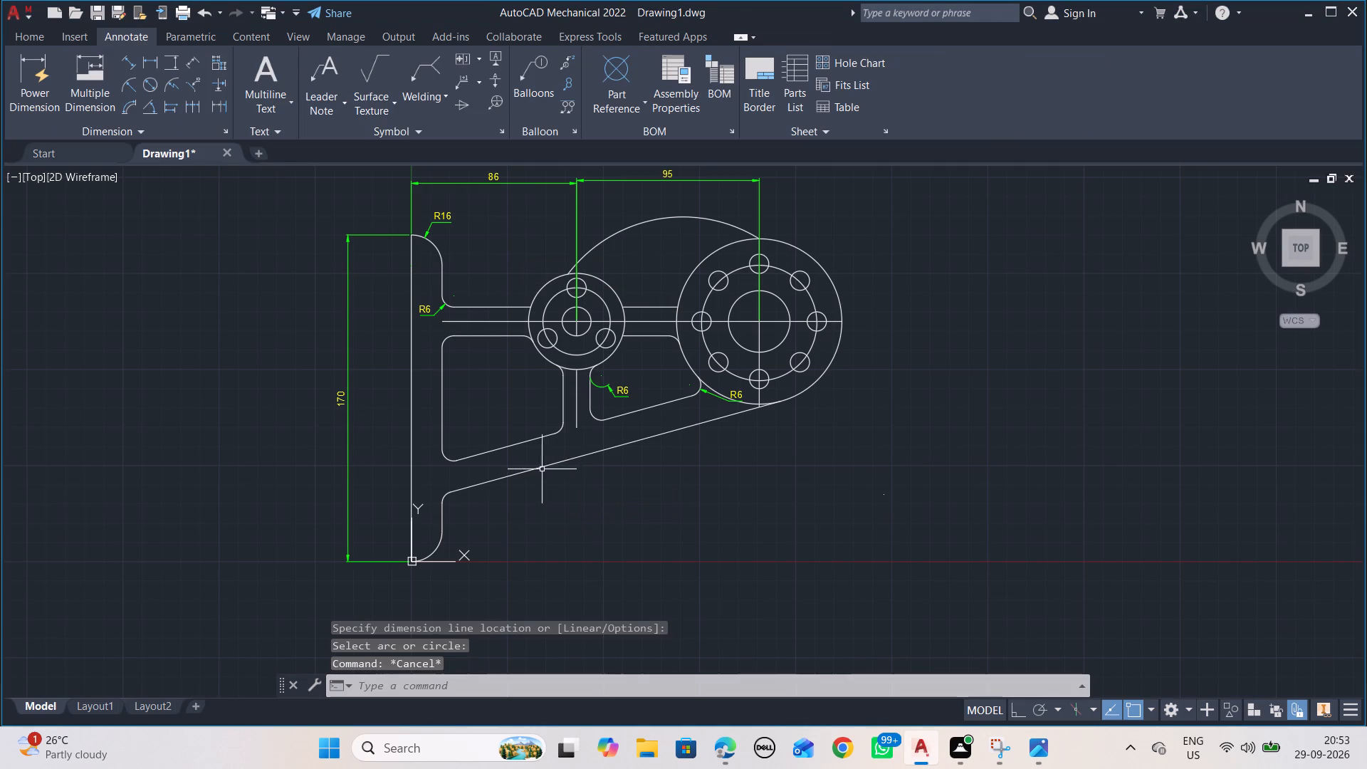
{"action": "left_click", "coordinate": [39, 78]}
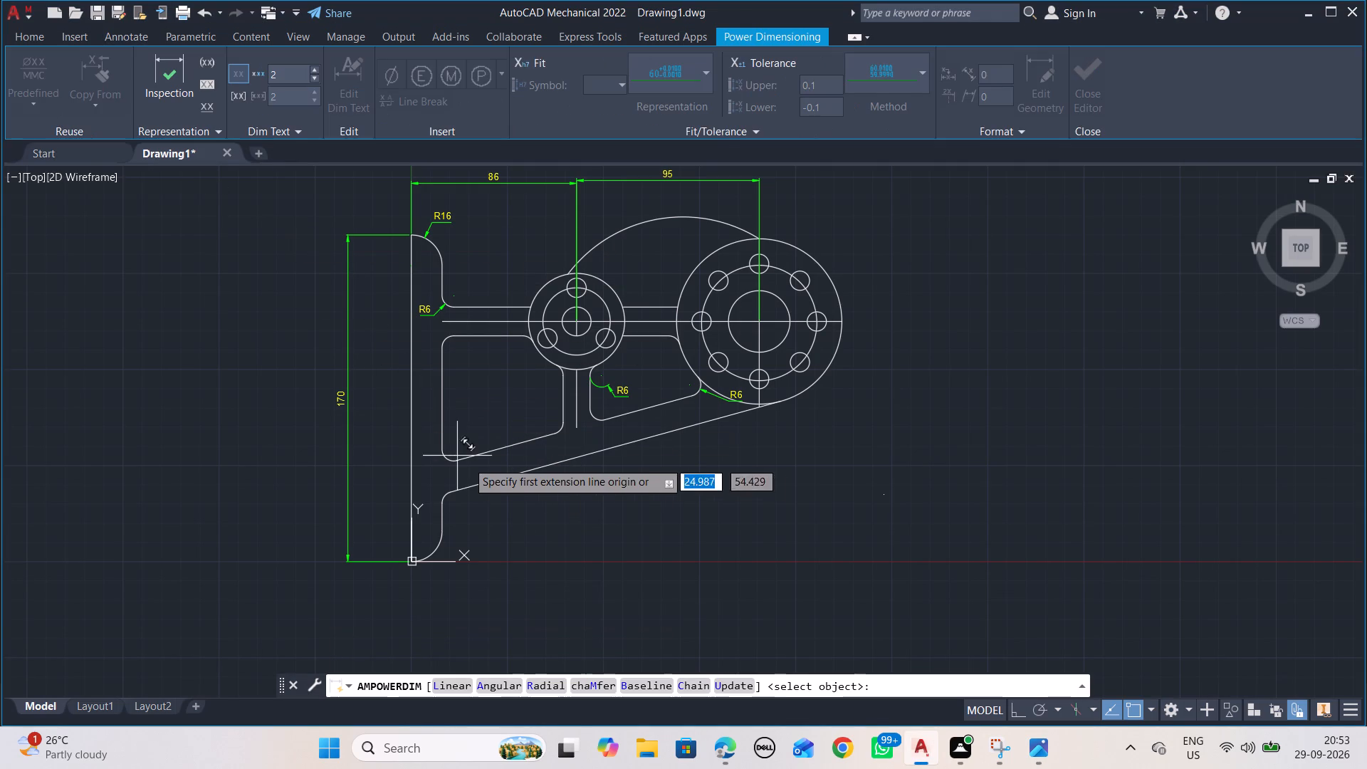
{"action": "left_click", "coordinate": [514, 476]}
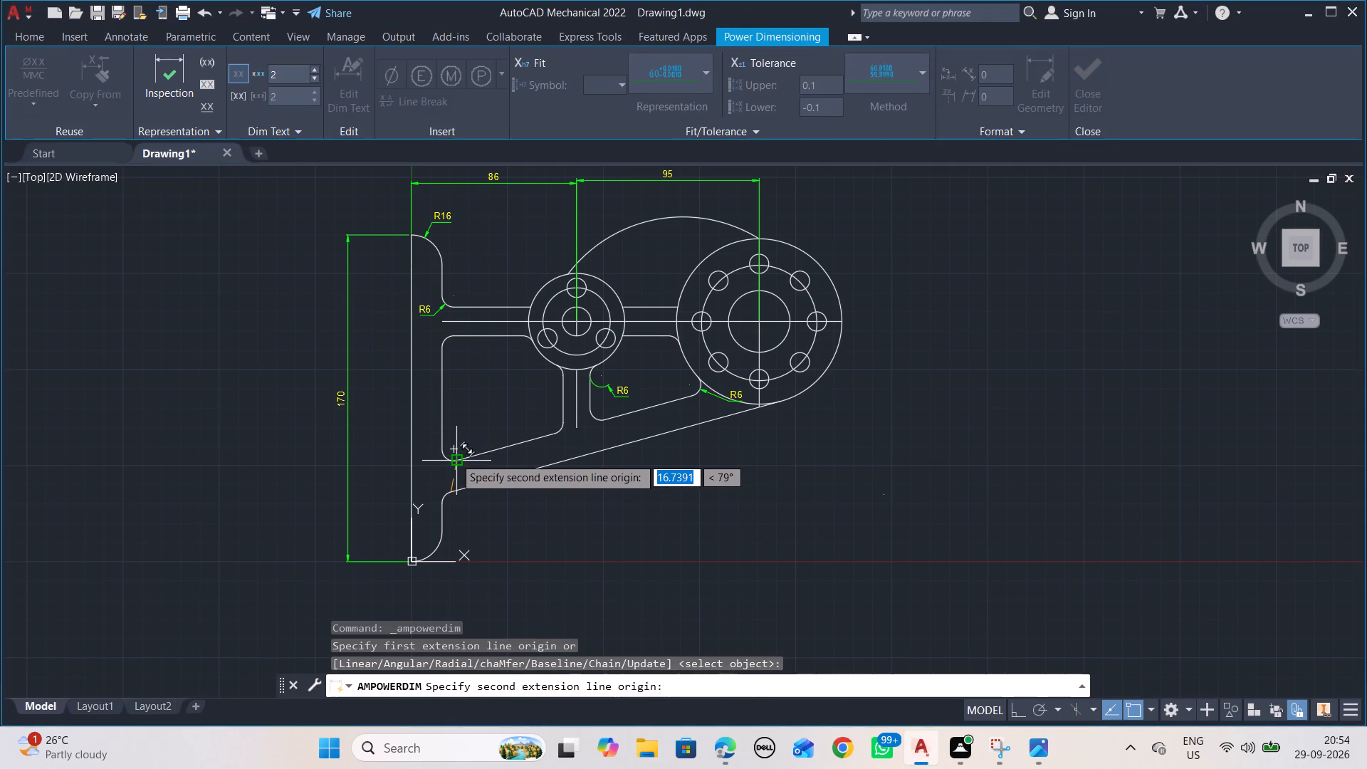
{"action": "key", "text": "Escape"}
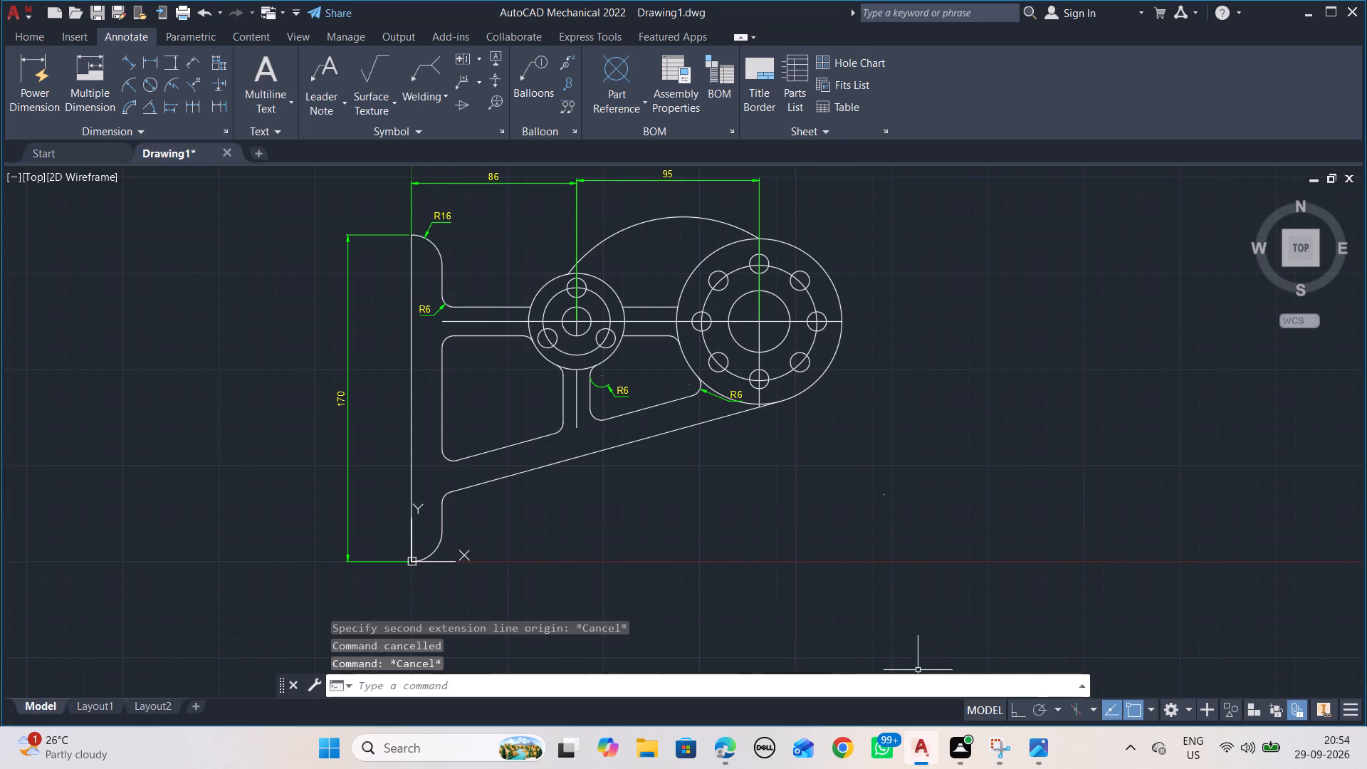
Enable all object snap modes in the drafting settings.
{"action": "left_click", "coordinate": [1153, 710]}
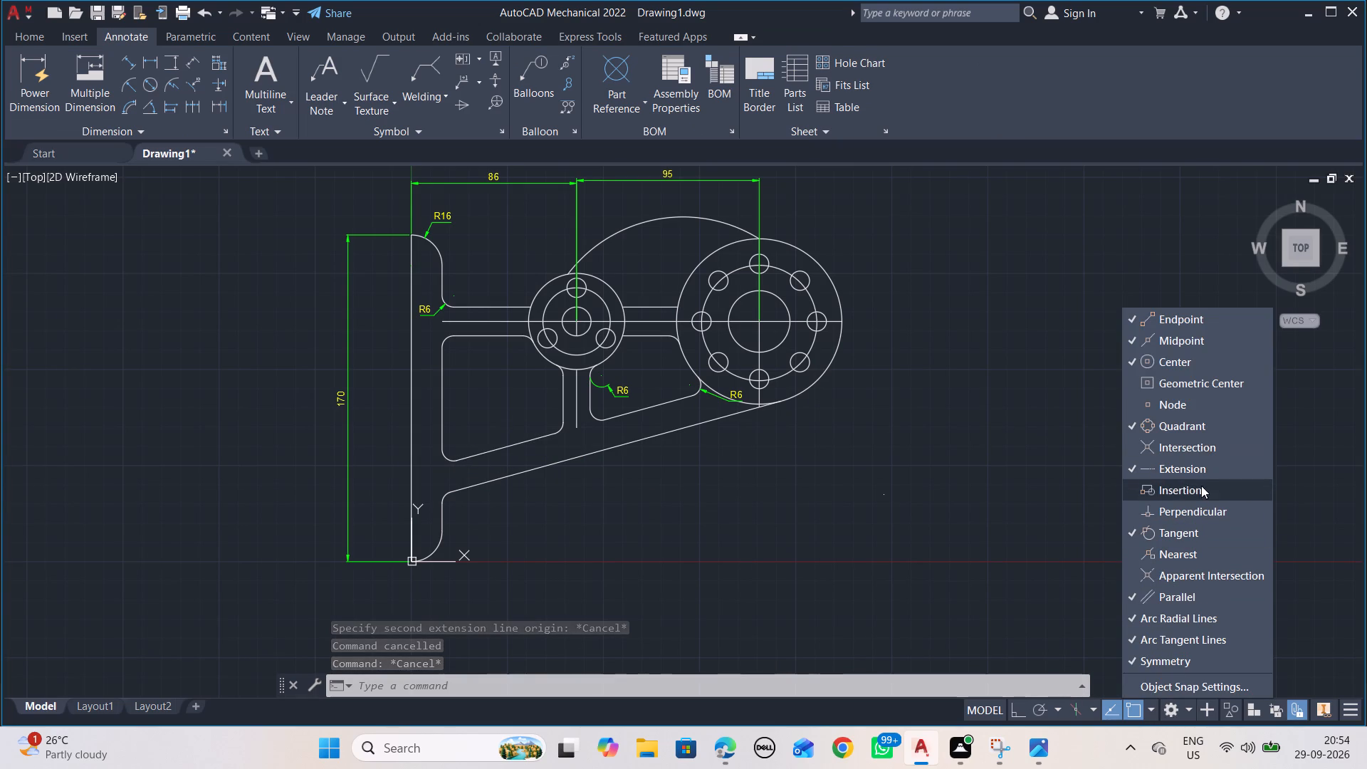
{"action": "left_click", "coordinate": [1174, 686]}
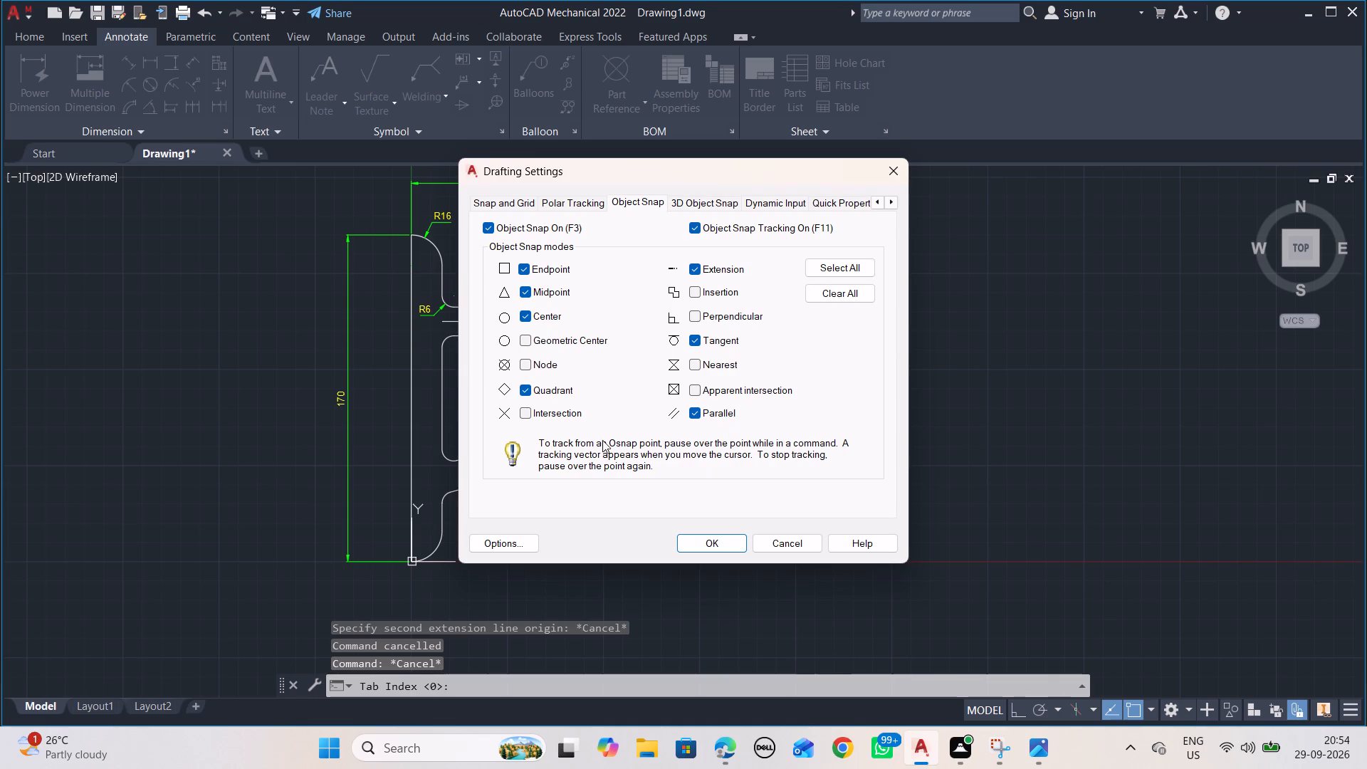
{"action": "left_click", "coordinate": [850, 263]}
{"action": "left_click", "coordinate": [731, 540]}
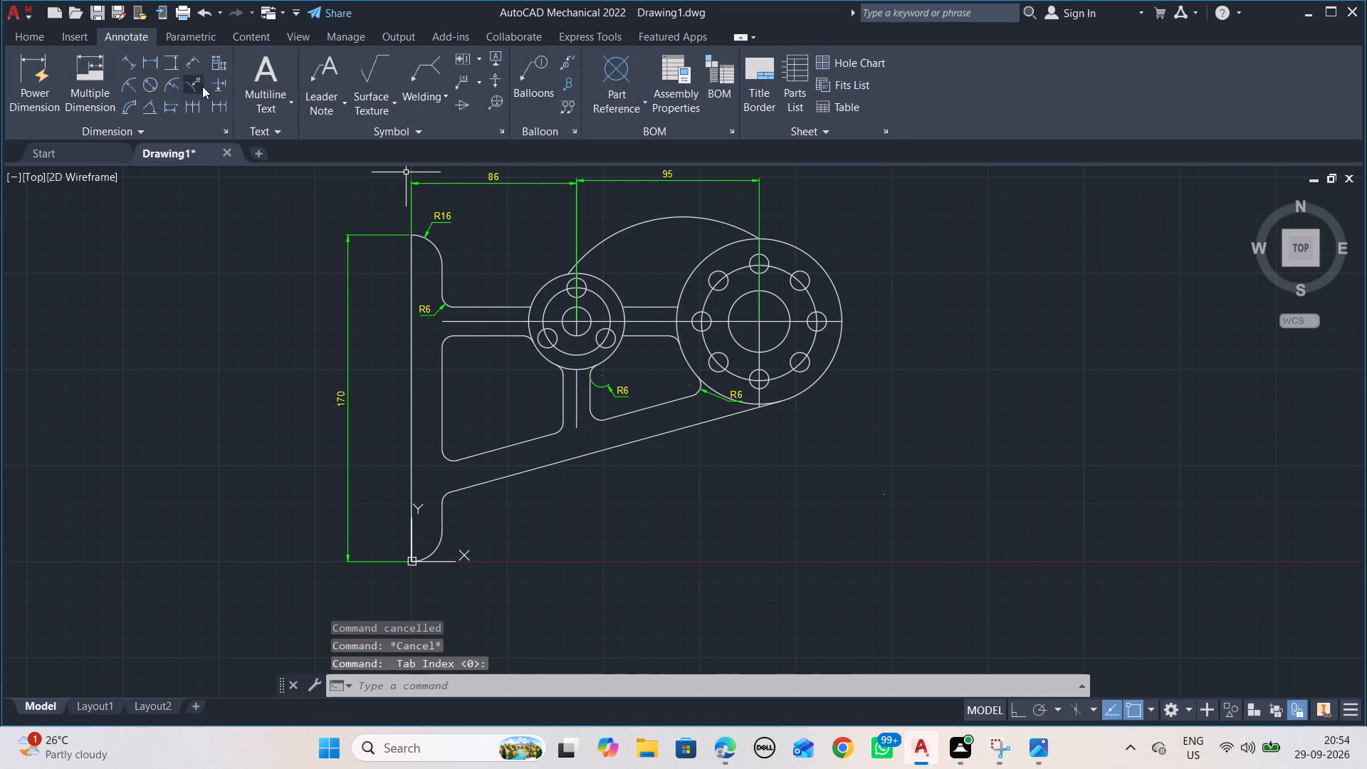
Add an aligned dimension for the lower sloped arm's thickness, perpendicular between its two parallel lines and placed inside the arm.
{"action": "left_click", "coordinate": [130, 59]}
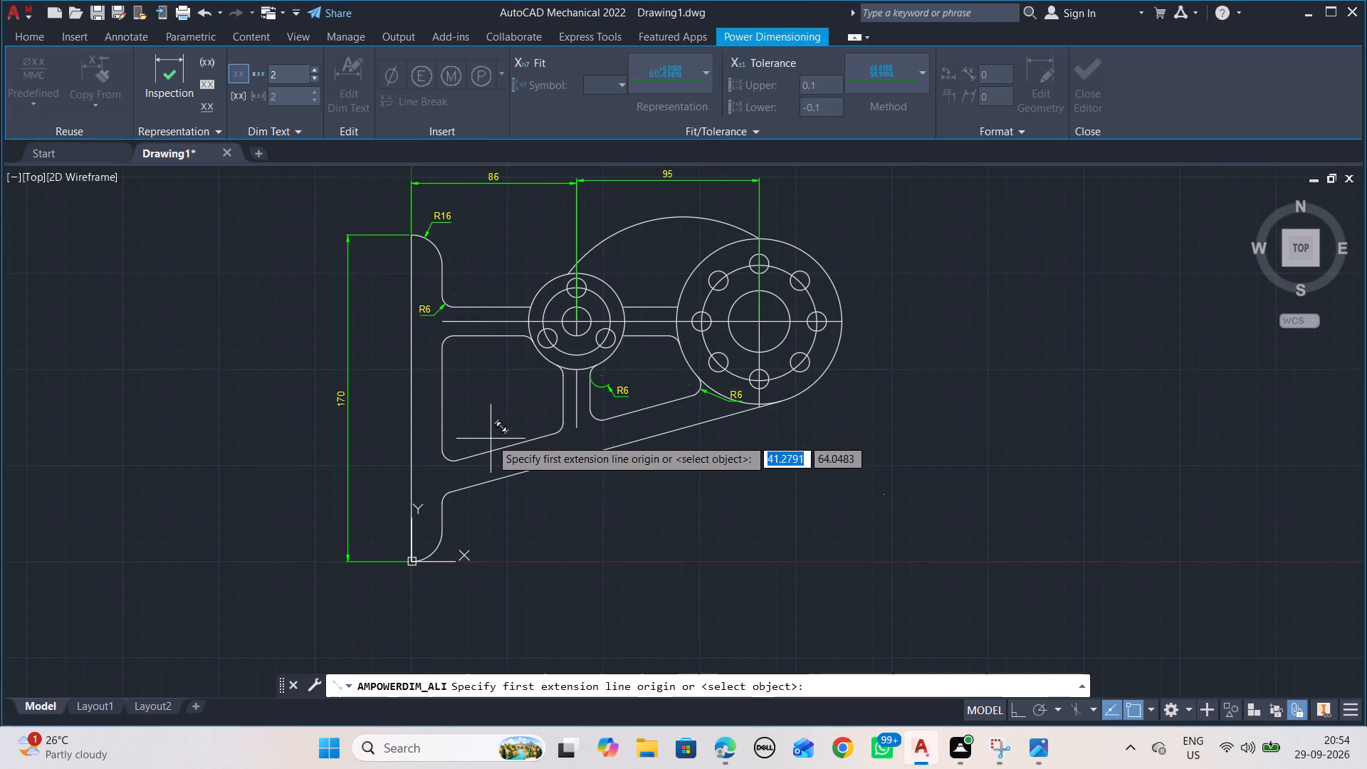
{"action": "left_click", "coordinate": [504, 449]}
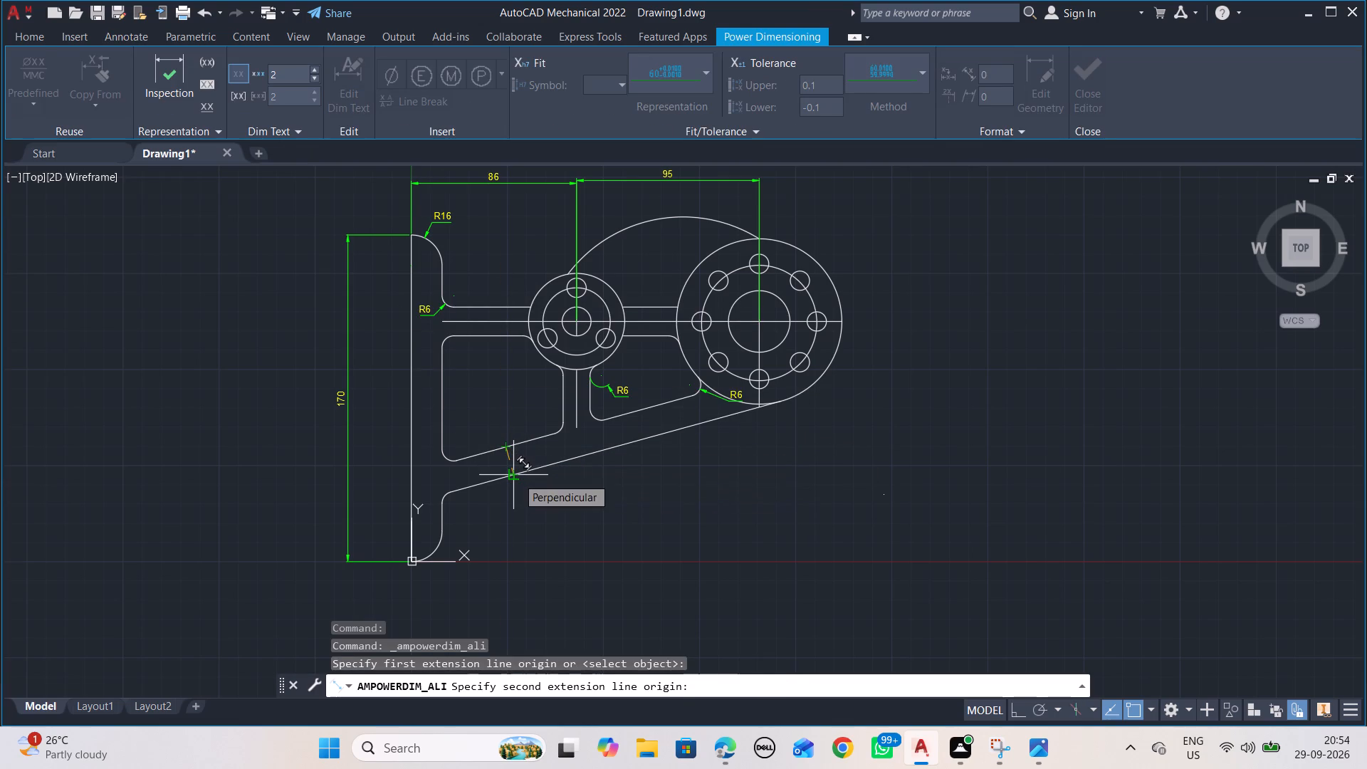
{"action": "left_click", "coordinate": [517, 477]}
{"action": "left_click", "coordinate": [506, 464]}
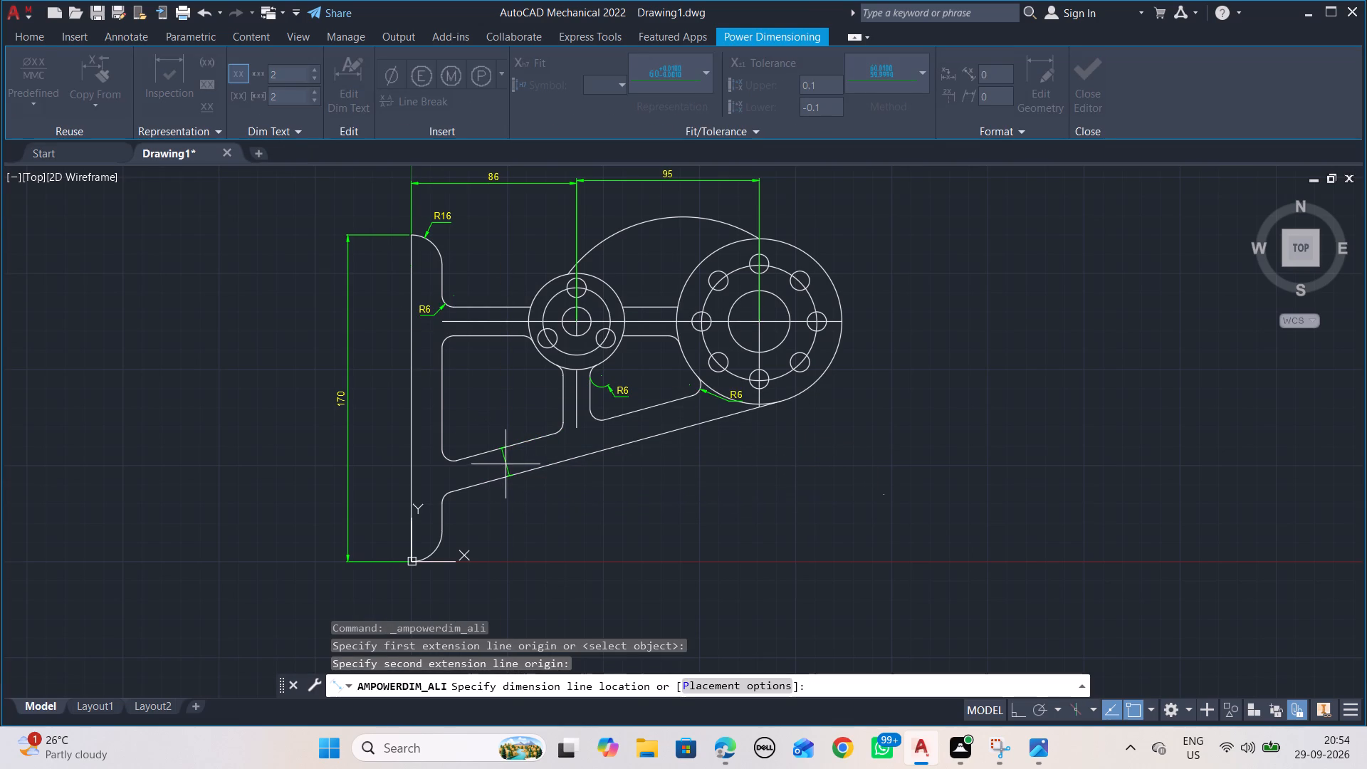
{"action": "left_click", "coordinate": [609, 498]}
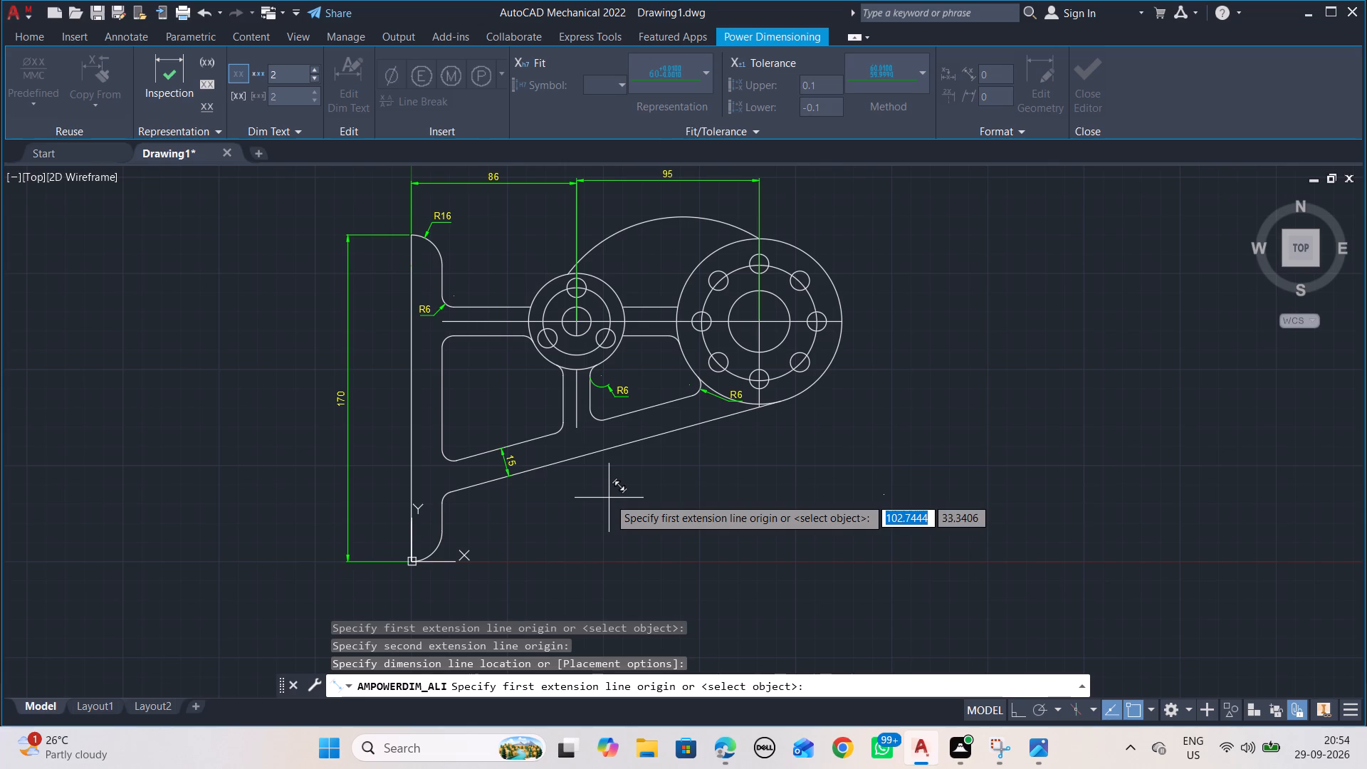
Add an aligned dimension across the vertical rib's width below the small hub, and check it against the AUTOCAD_1.png reference.
{"action": "key", "text": "Tab"}
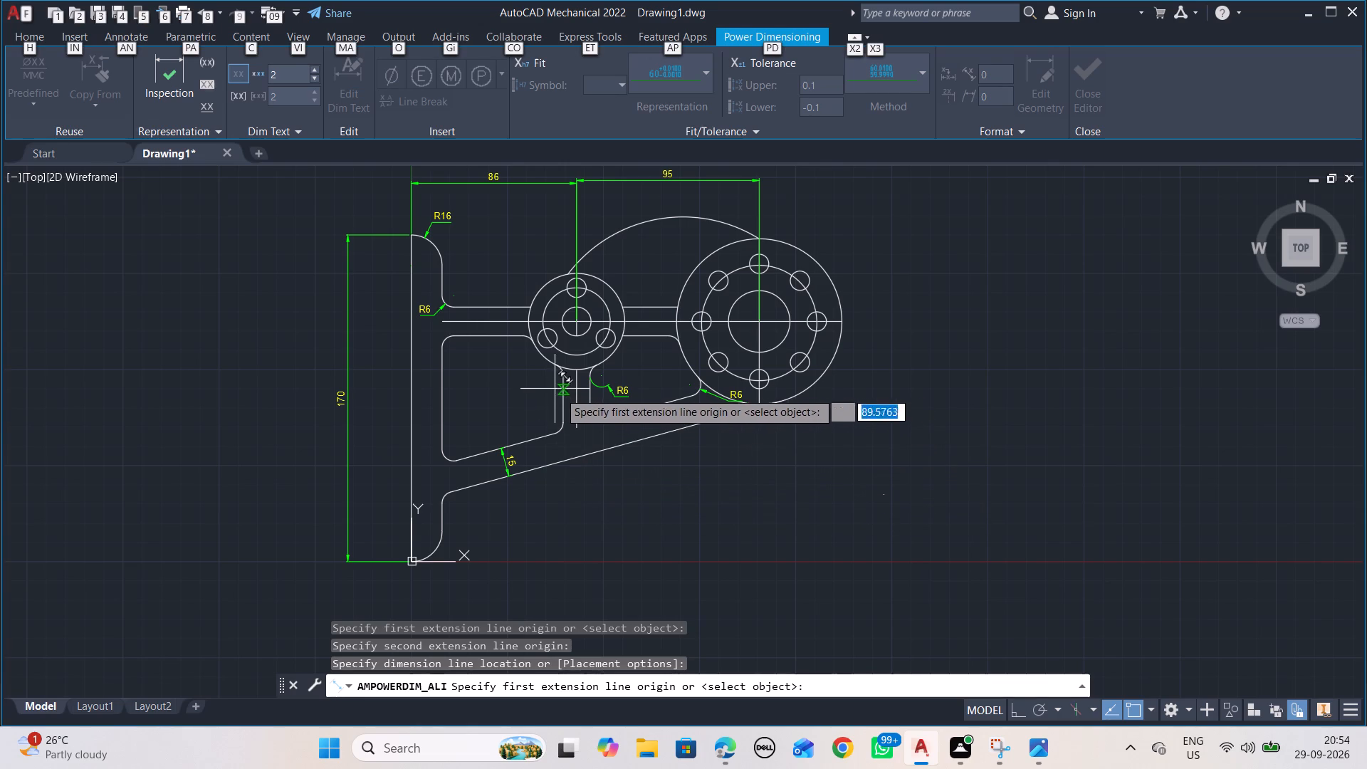
{"action": "left_click", "coordinate": [563, 399]}
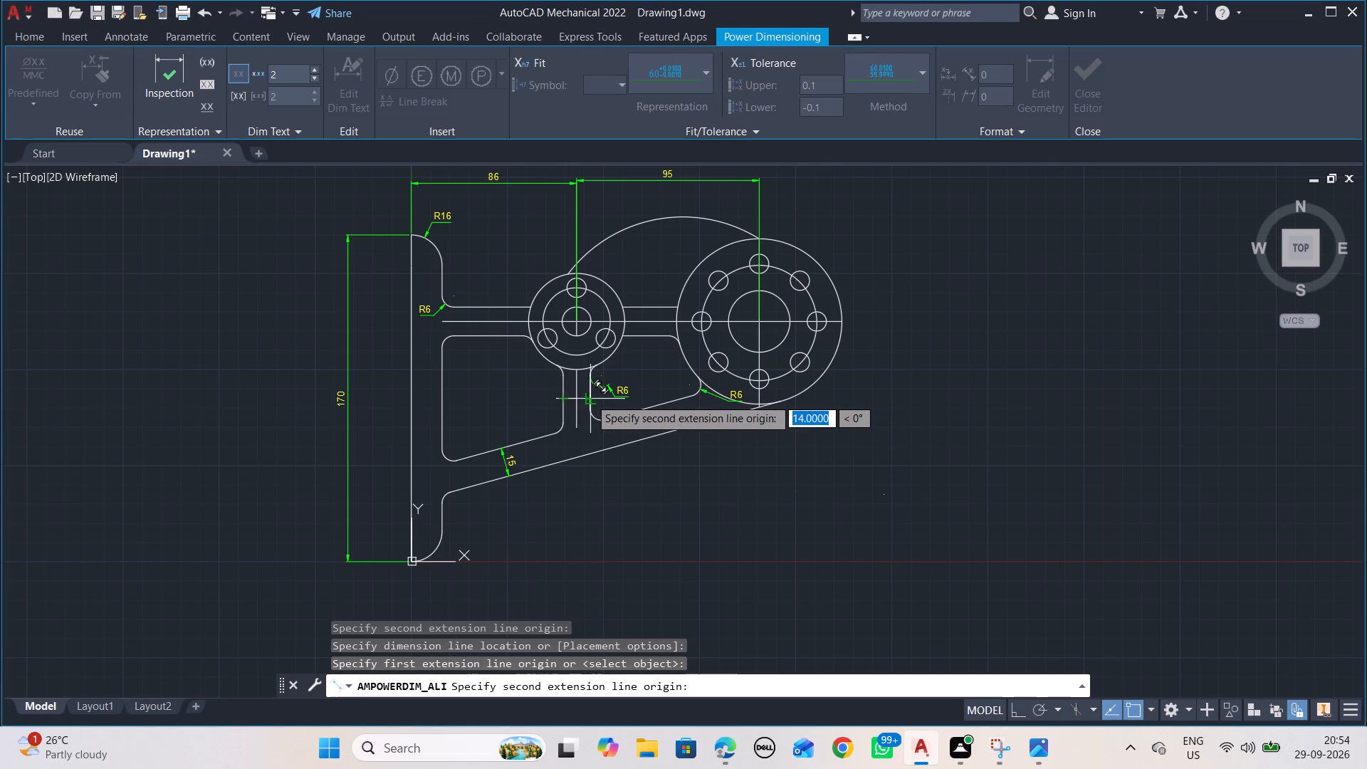
{"action": "left_click", "coordinate": [586, 397]}
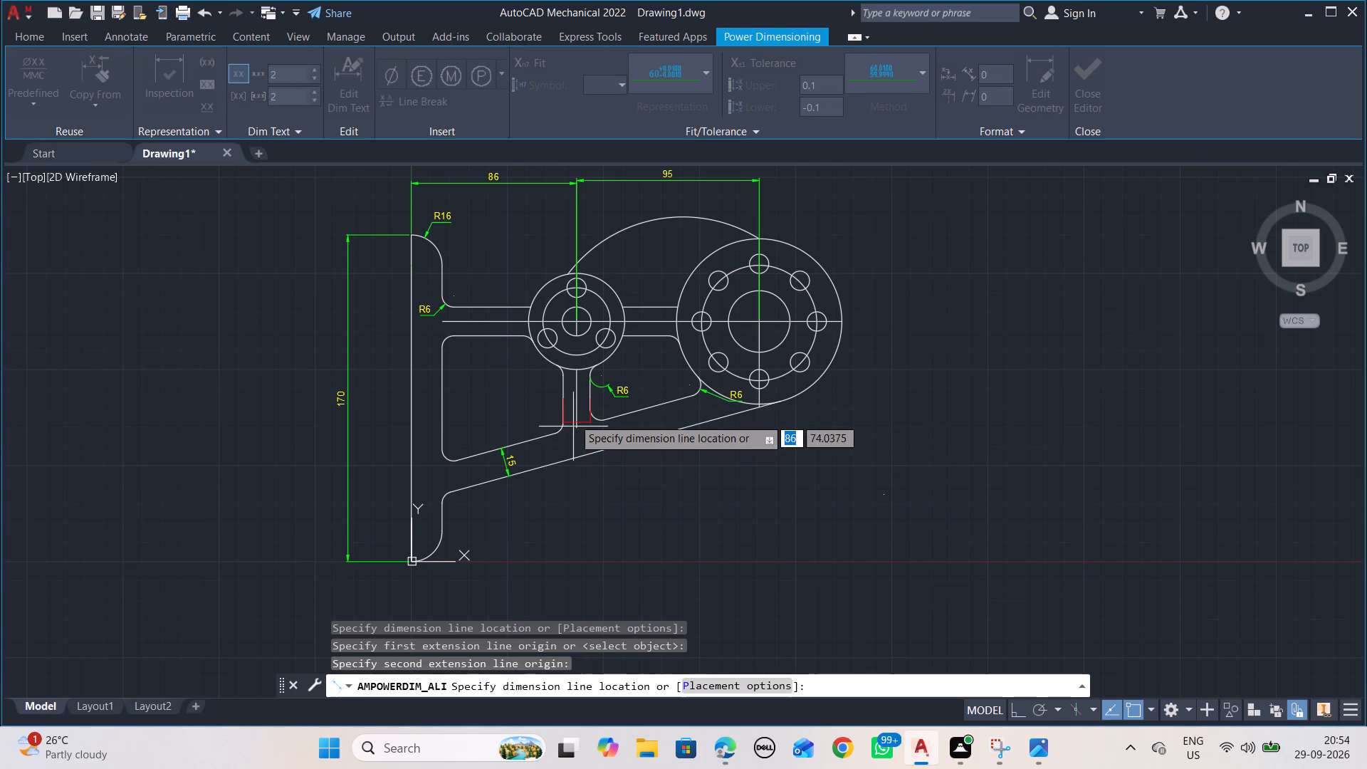
{"action": "left_click", "coordinate": [572, 412]}
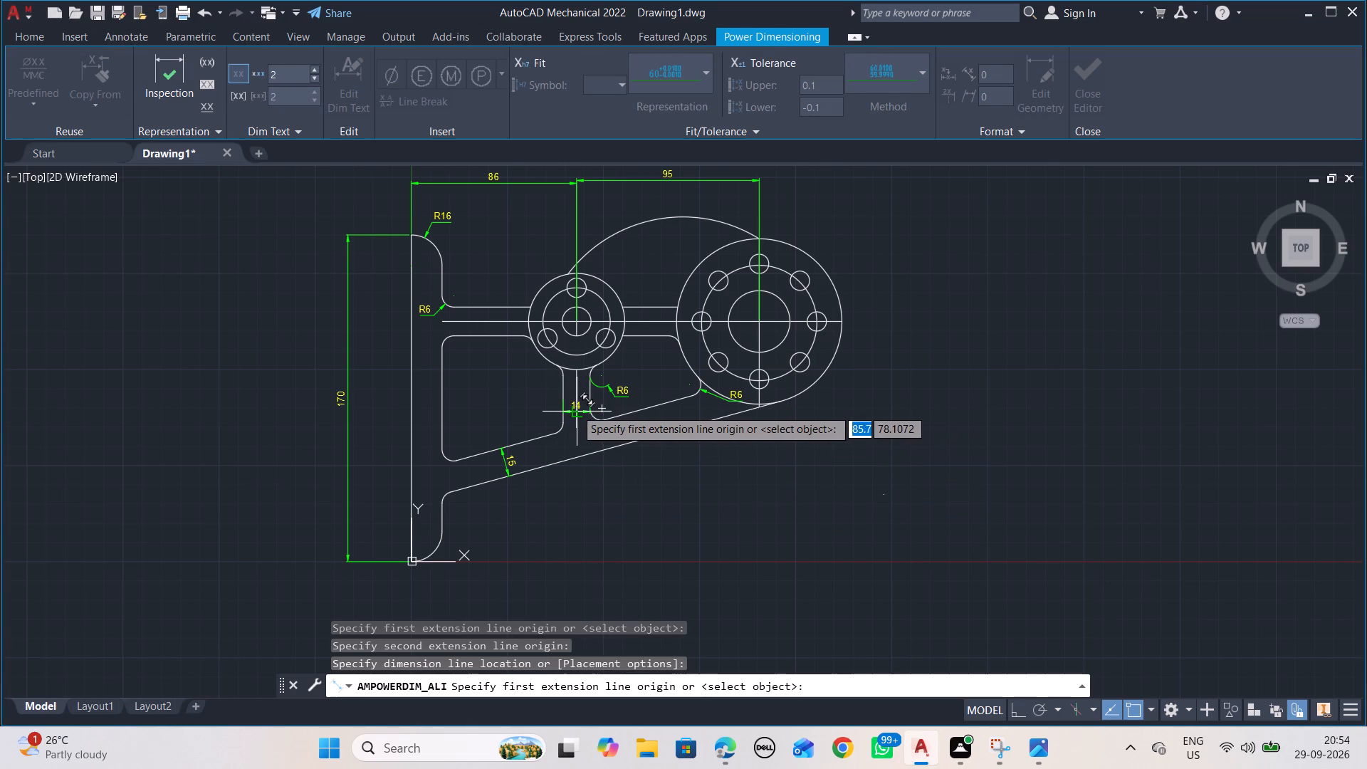
{"action": "key", "text": "alt+grave"}
{"action": "key", "text": "alt+Tab"}
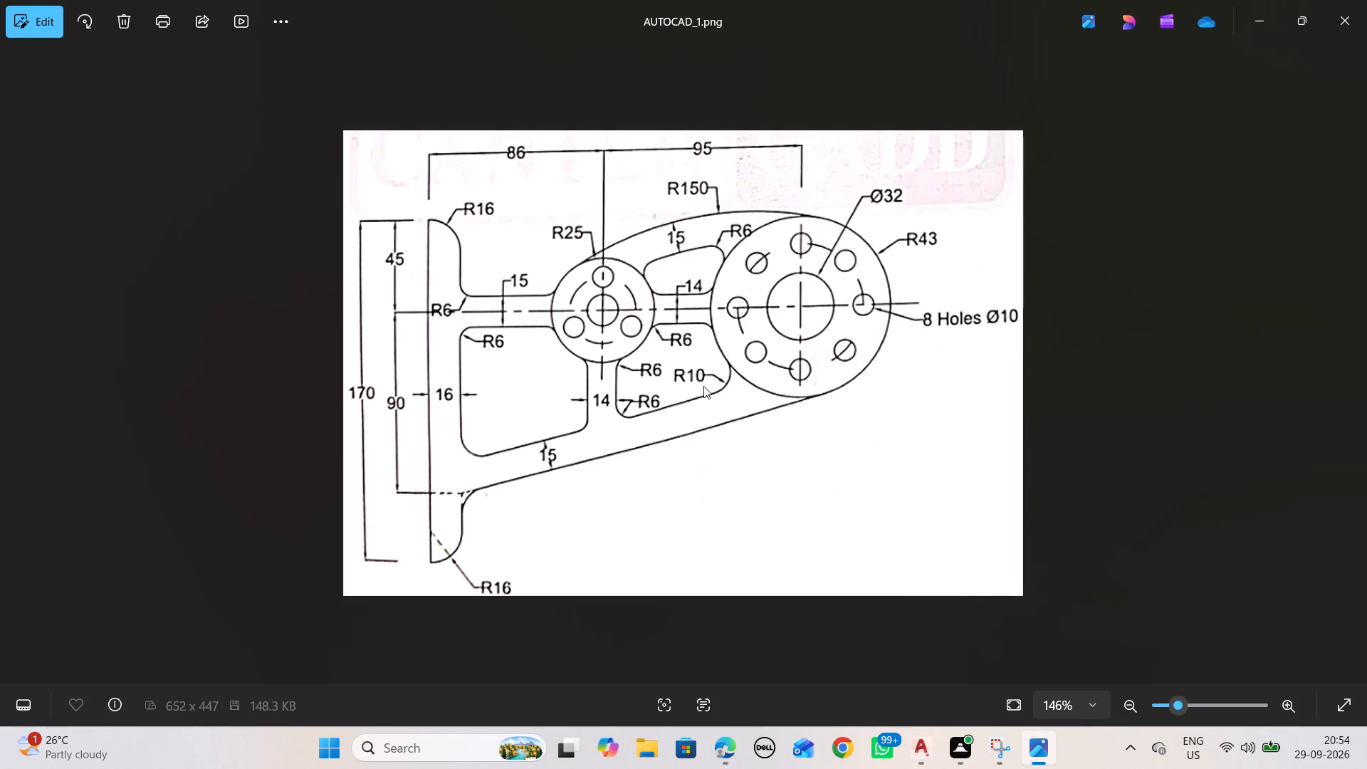
Add an aligned dimension for the thickness of the horizontal arm between back plate and small hub, and recheck the AUTOCAD_1.png reference.
{"action": "key", "text": "alt+Tab"}
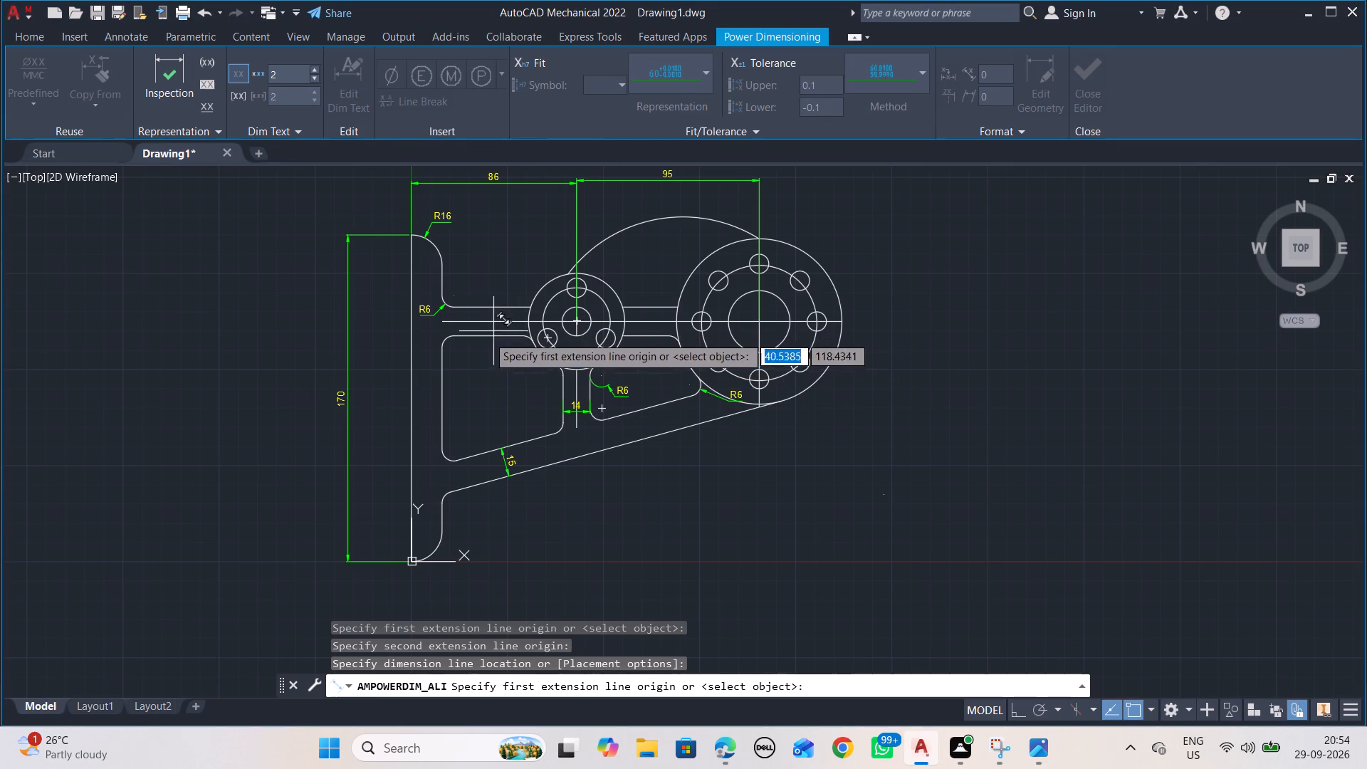
{"action": "left_click", "coordinate": [483, 340]}
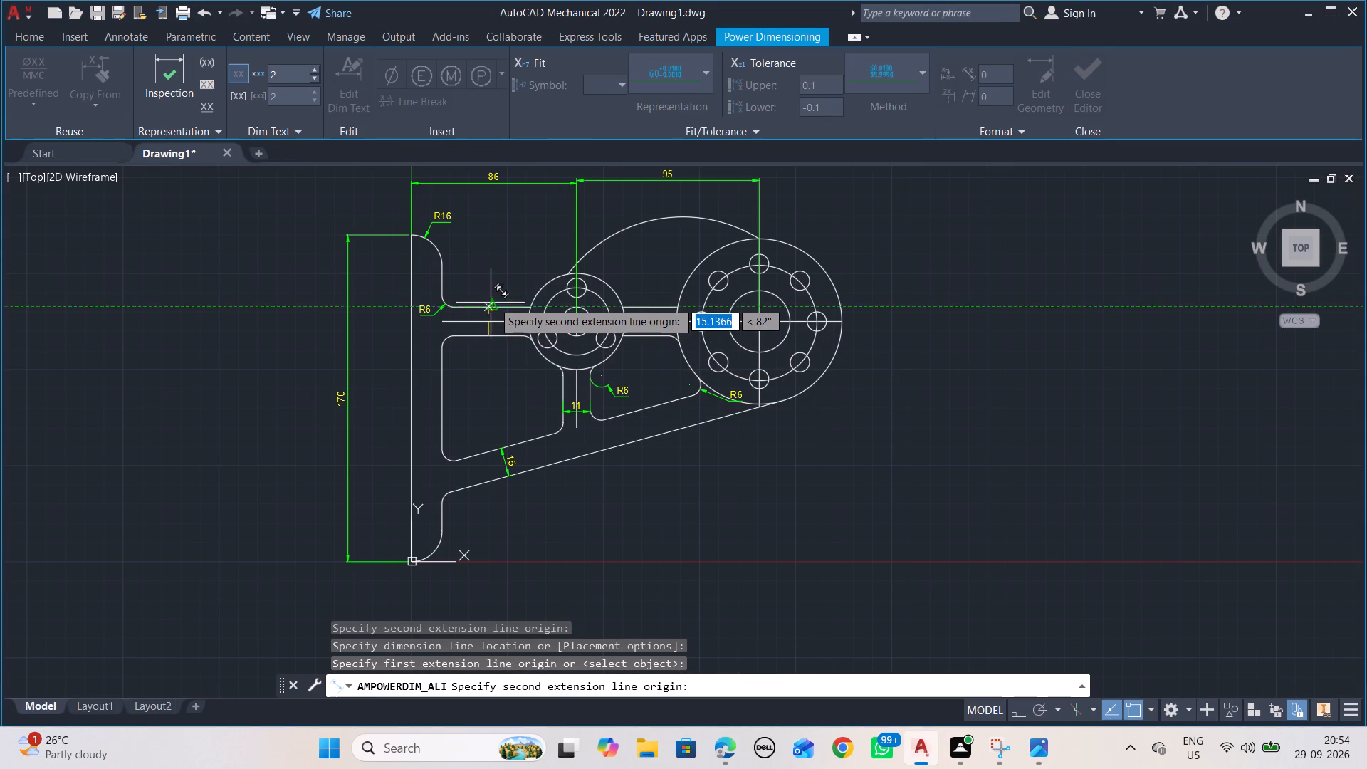
{"action": "scroll", "coordinate": [493, 300], "scroll_direction": "up", "scroll_amount": 4}
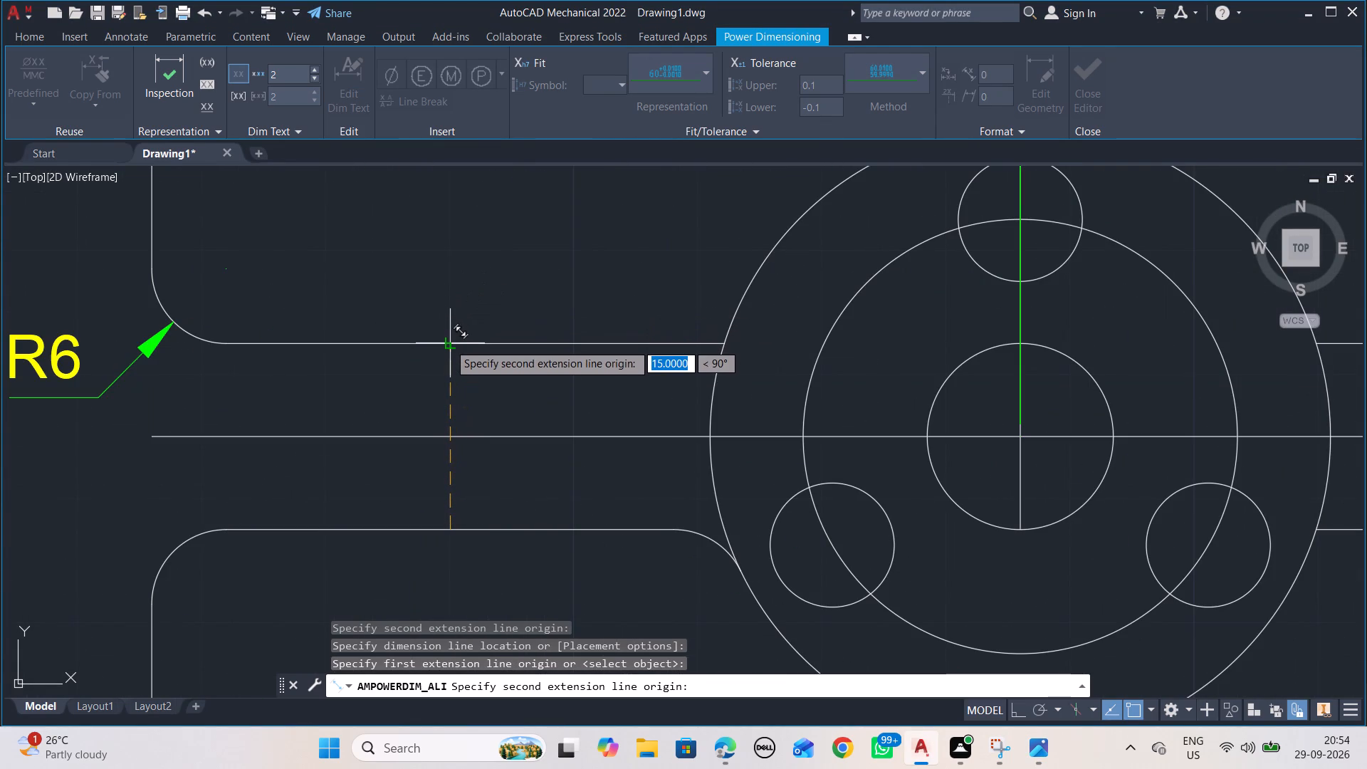
{"action": "left_click", "coordinate": [449, 344]}
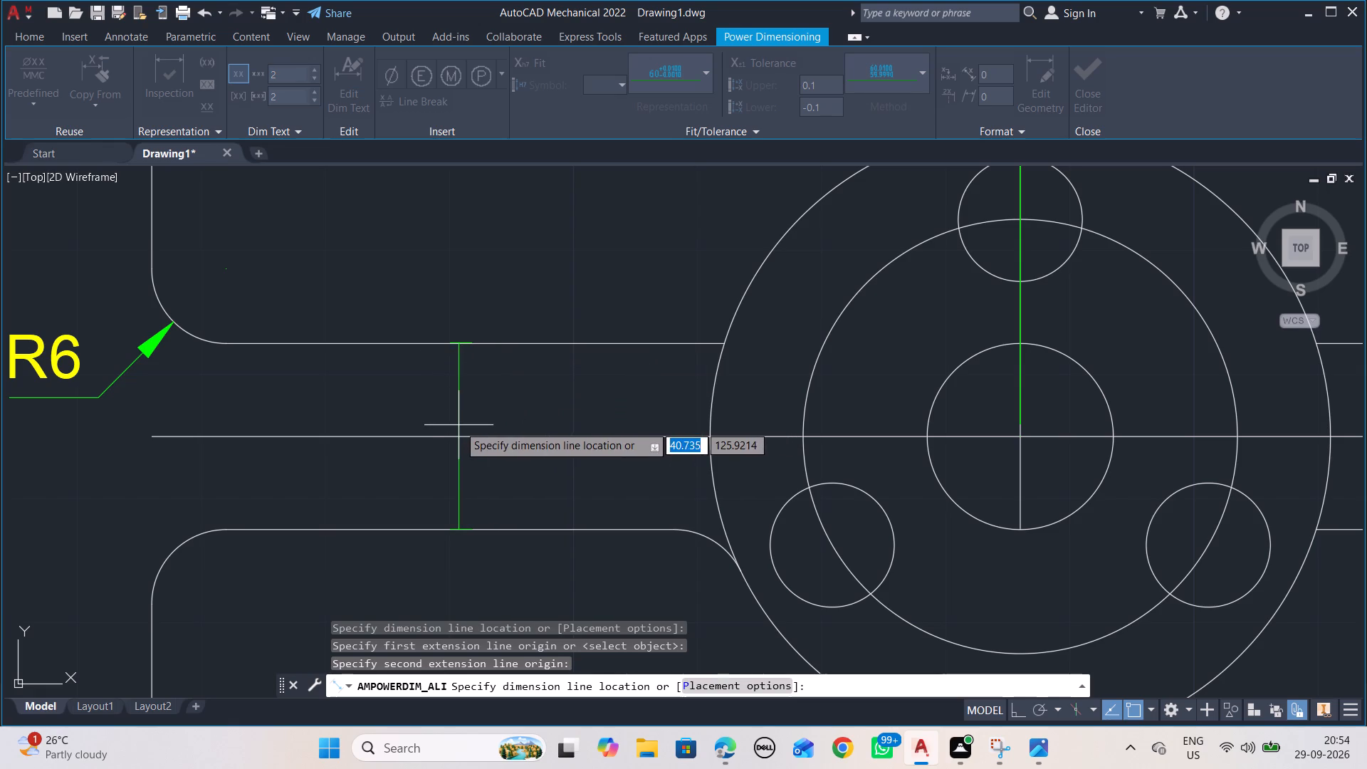
{"action": "left_click", "coordinate": [459, 425]}
{"action": "left_click", "coordinate": [535, 407]}
{"action": "scroll", "coordinate": [535, 402], "scroll_direction": "down", "scroll_amount": 1}
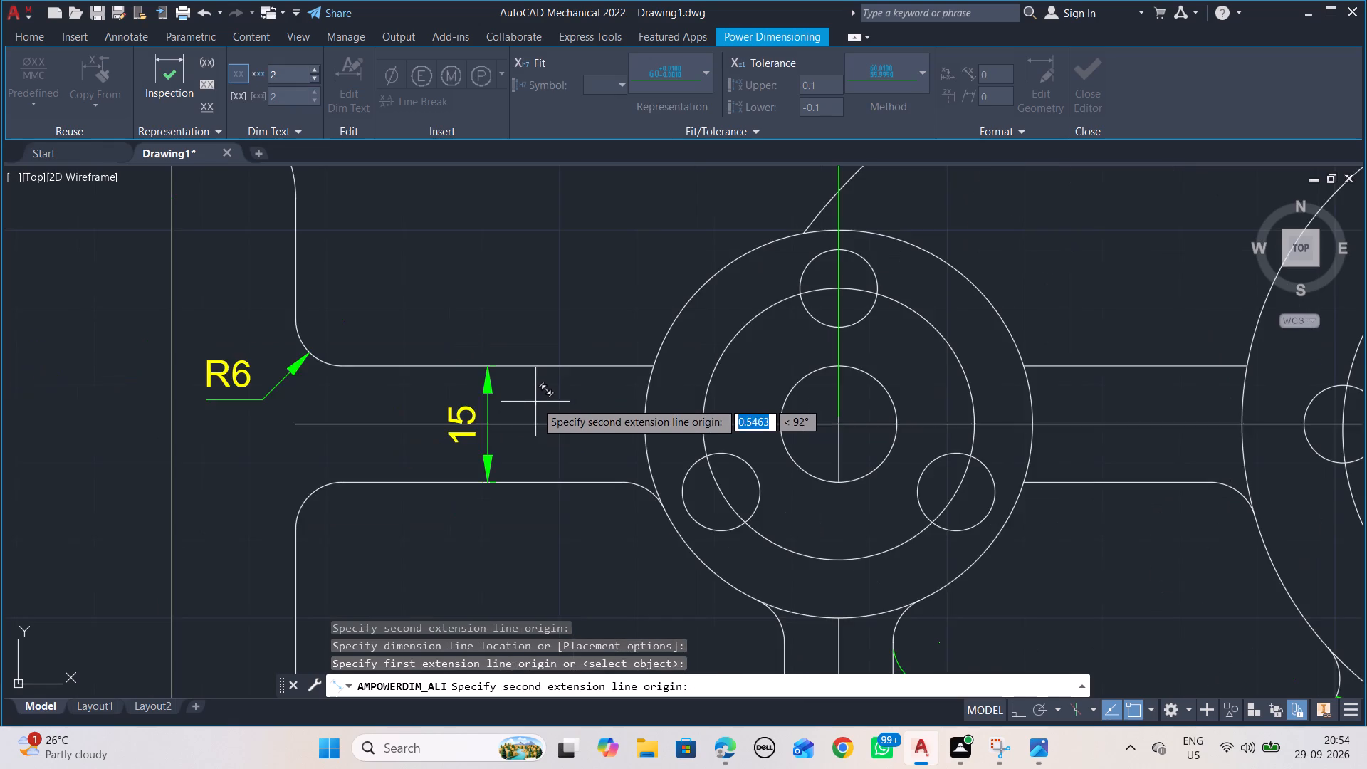
{"action": "scroll", "coordinate": [535, 400], "scroll_direction": "down", "scroll_amount": 2}
{"action": "key", "text": "Escape"}
{"action": "key", "text": "alt+Tab"}
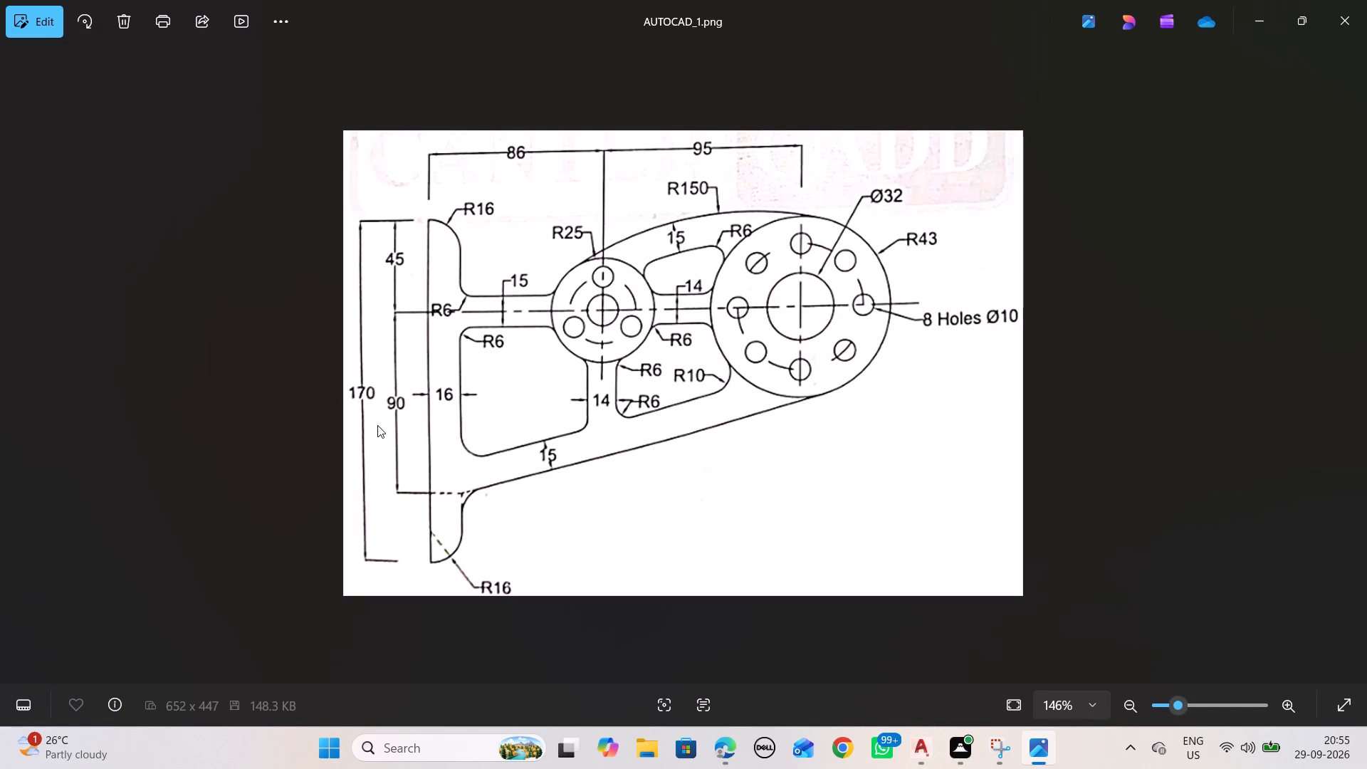
{"action": "key", "text": "alt+Tab"}
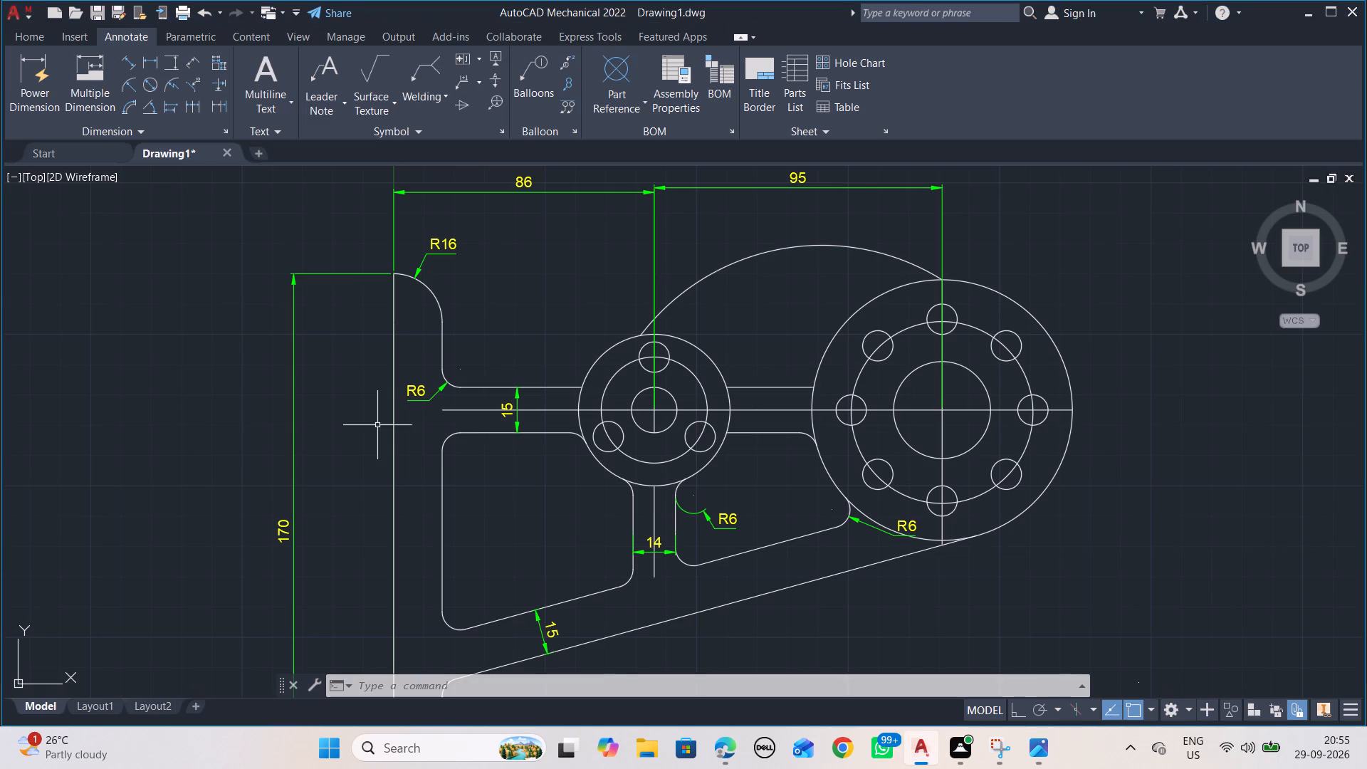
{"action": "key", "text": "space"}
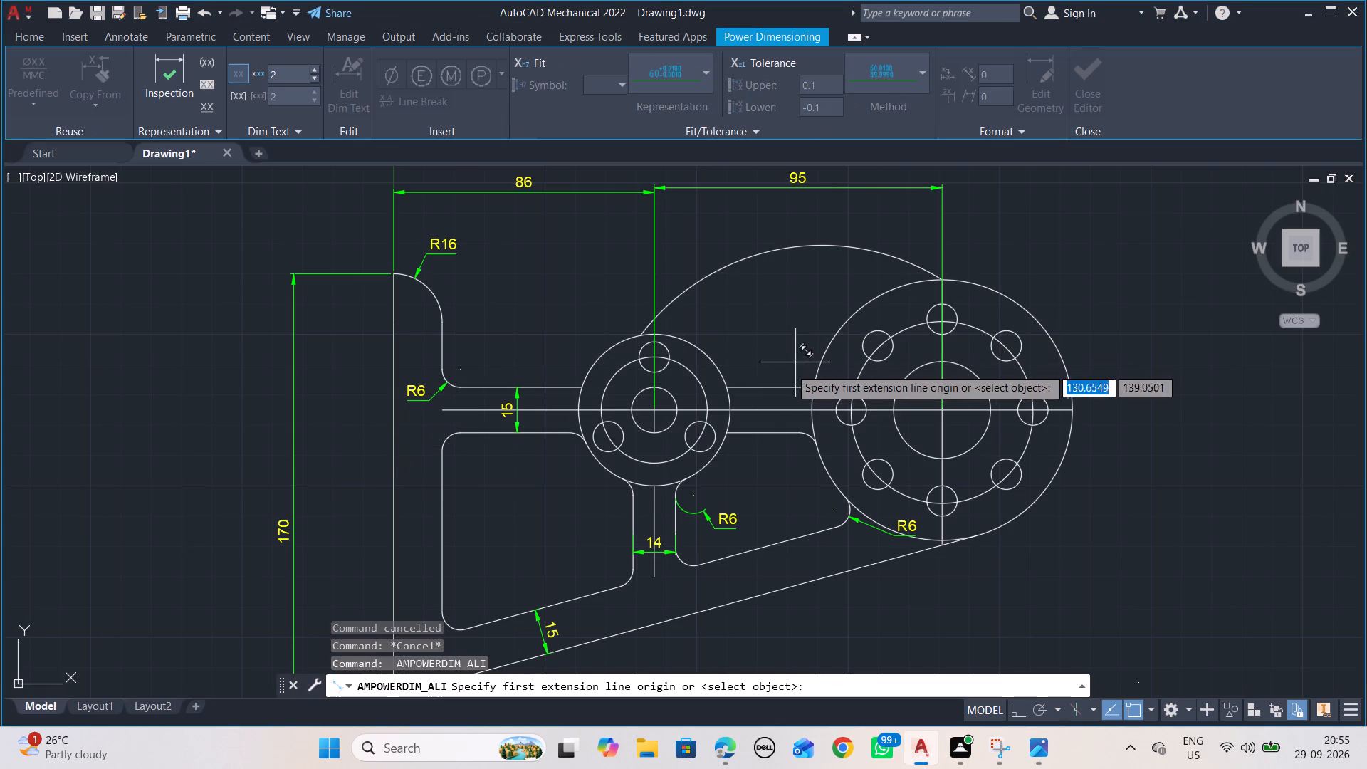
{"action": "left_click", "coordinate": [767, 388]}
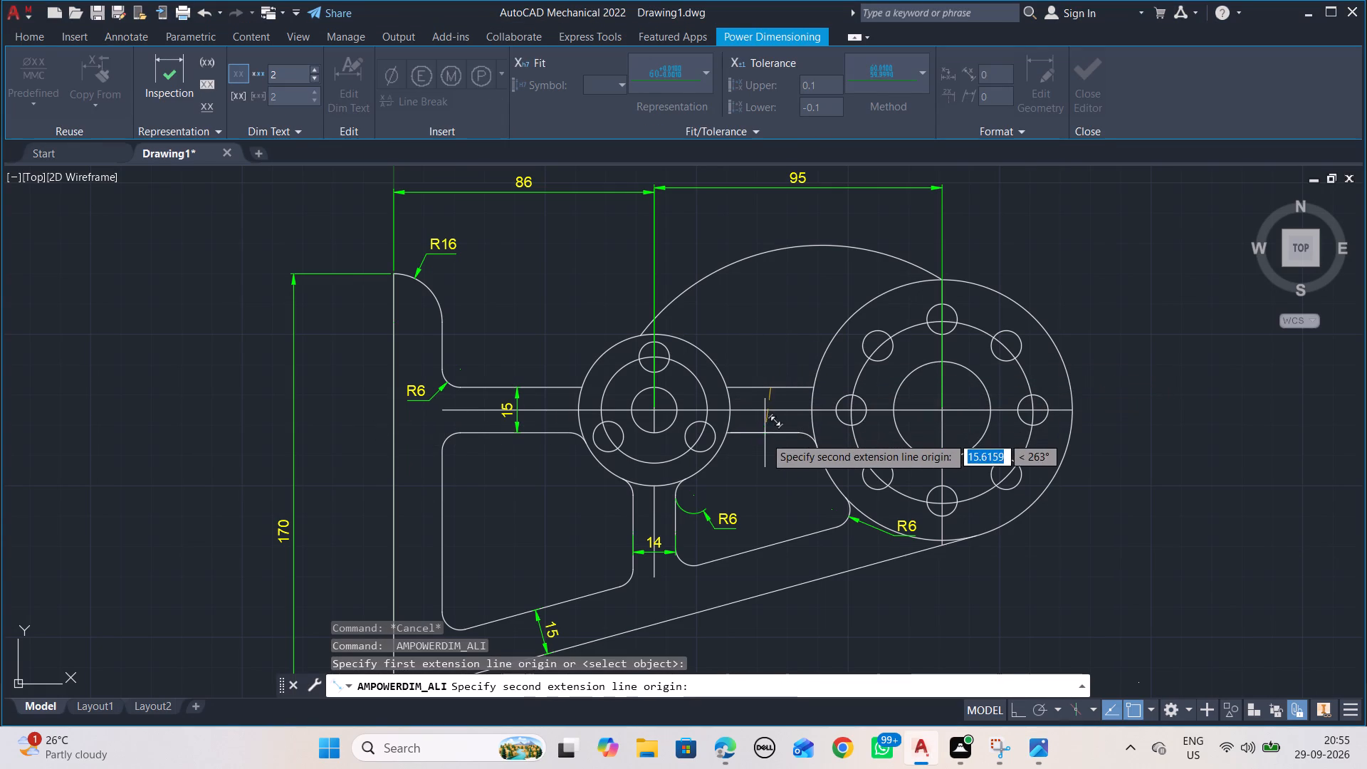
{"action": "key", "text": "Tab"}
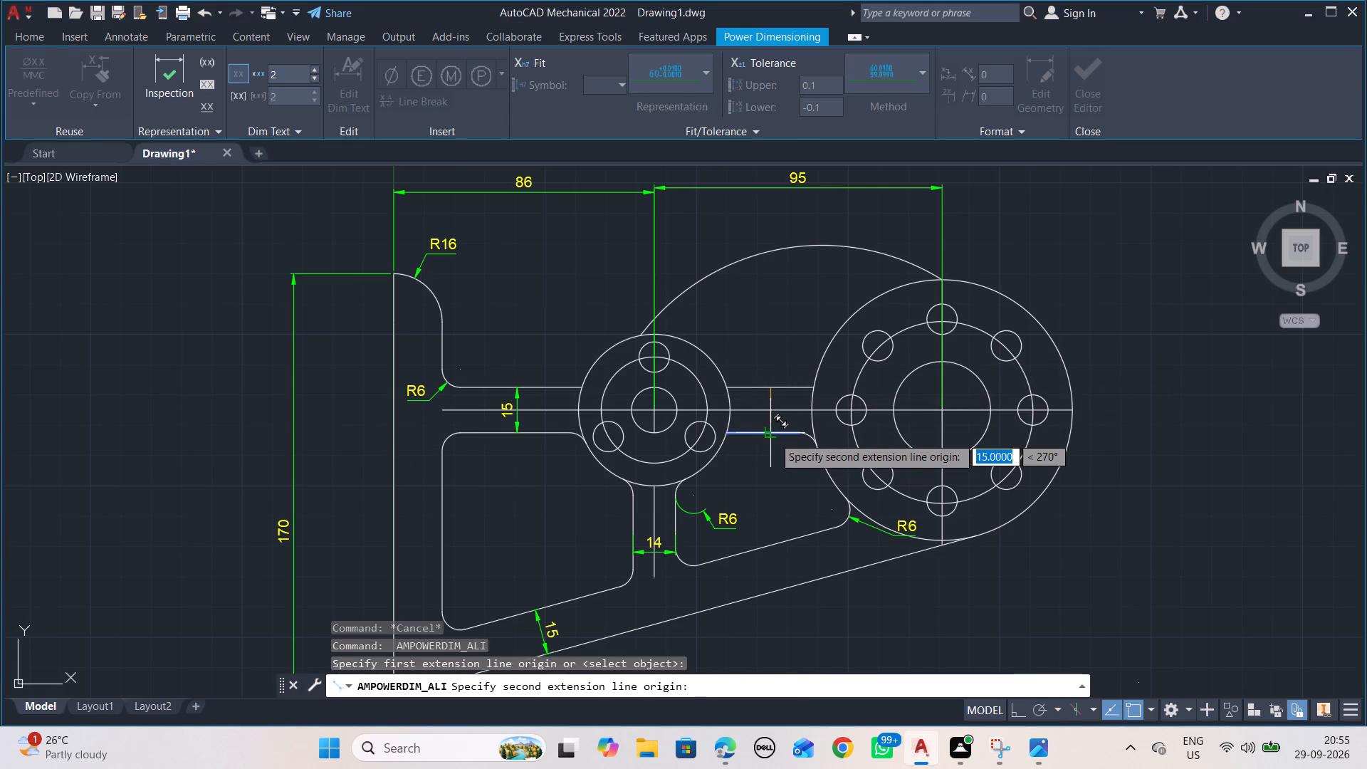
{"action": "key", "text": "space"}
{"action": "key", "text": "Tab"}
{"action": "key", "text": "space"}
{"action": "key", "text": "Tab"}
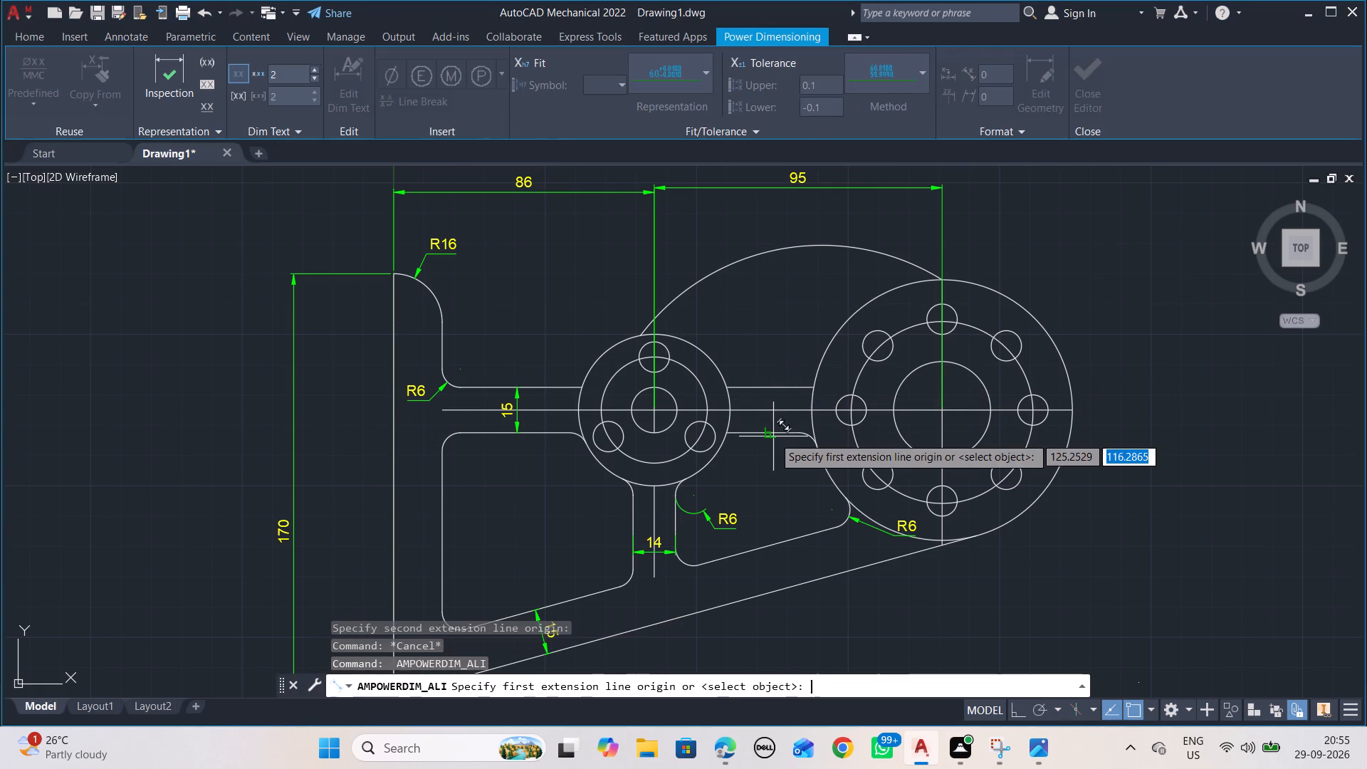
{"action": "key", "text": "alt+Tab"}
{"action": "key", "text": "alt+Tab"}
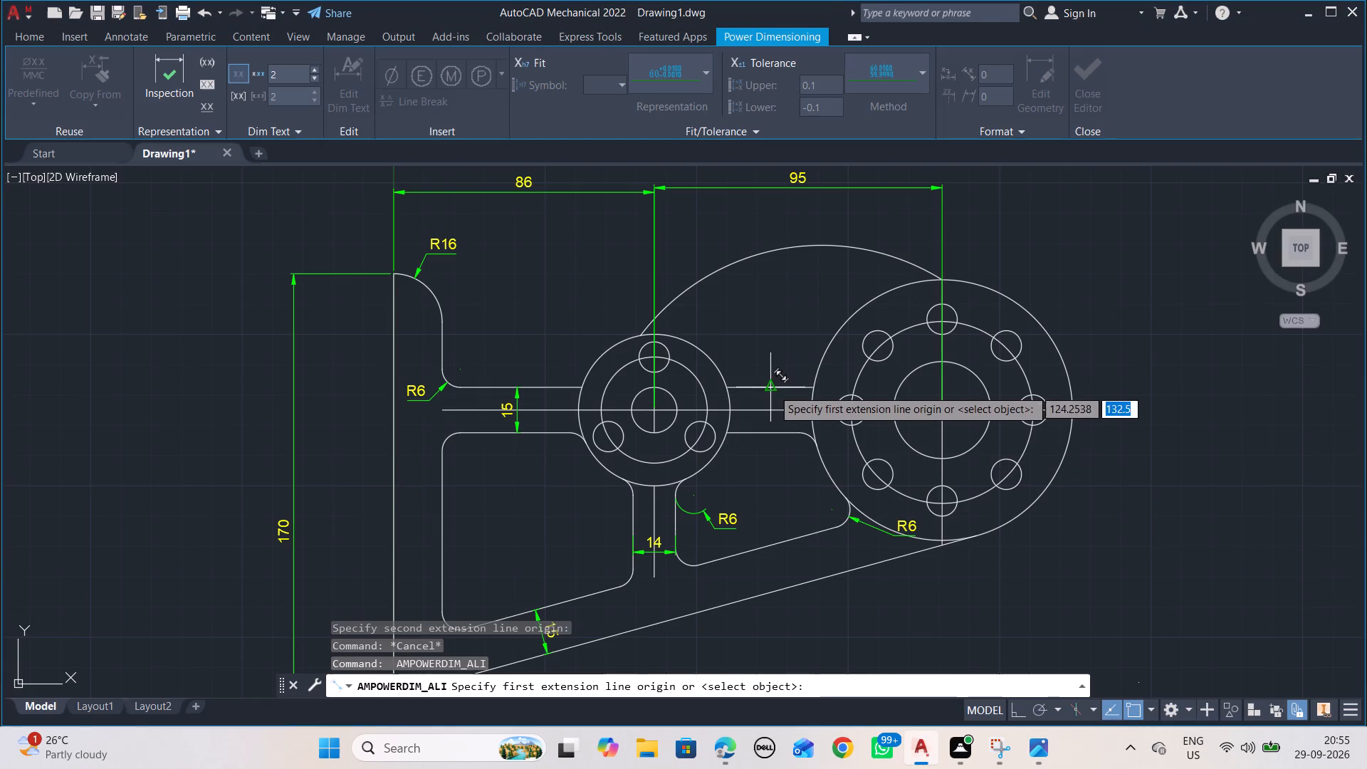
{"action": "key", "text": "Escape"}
Delete the upper line of the horizontal web between the small hub and the large hub.
{"action": "left_click", "coordinate": [778, 389]}
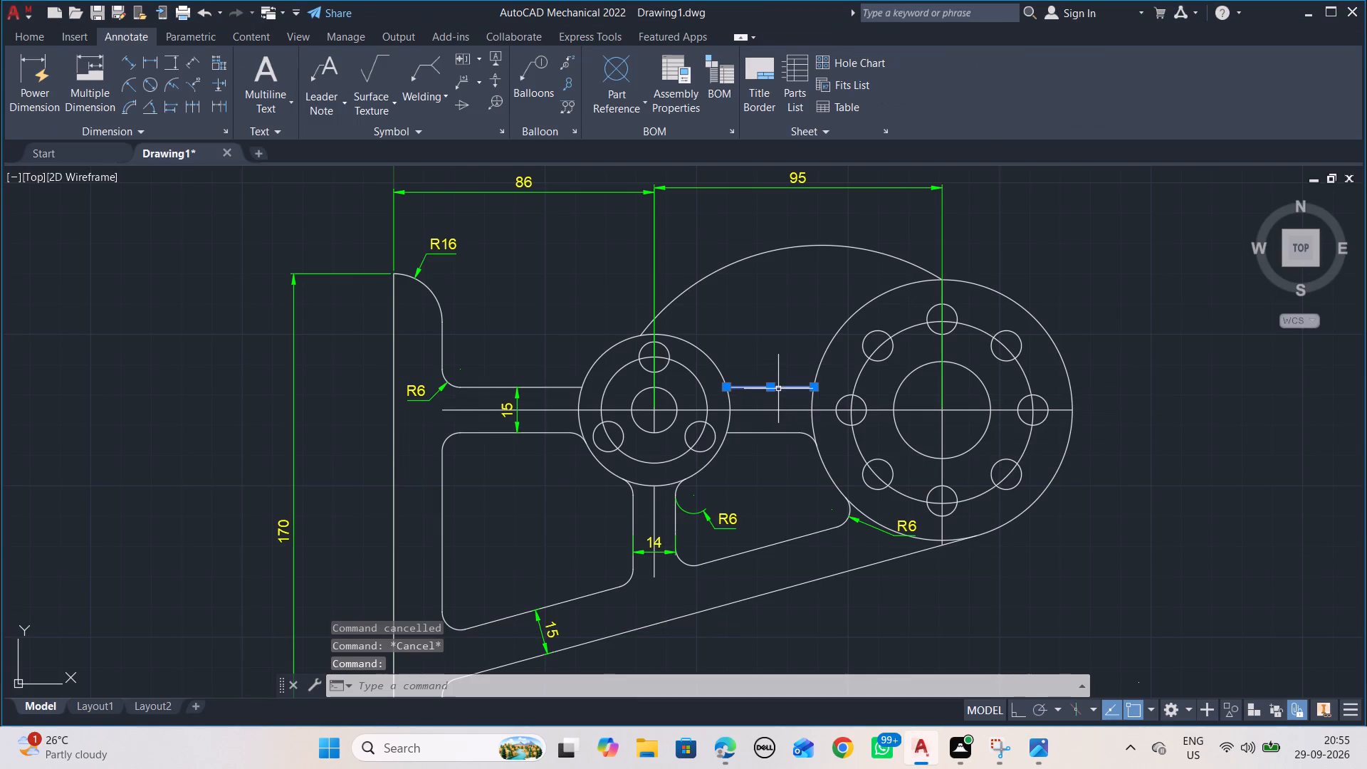
{"action": "key", "text": "Delete"}
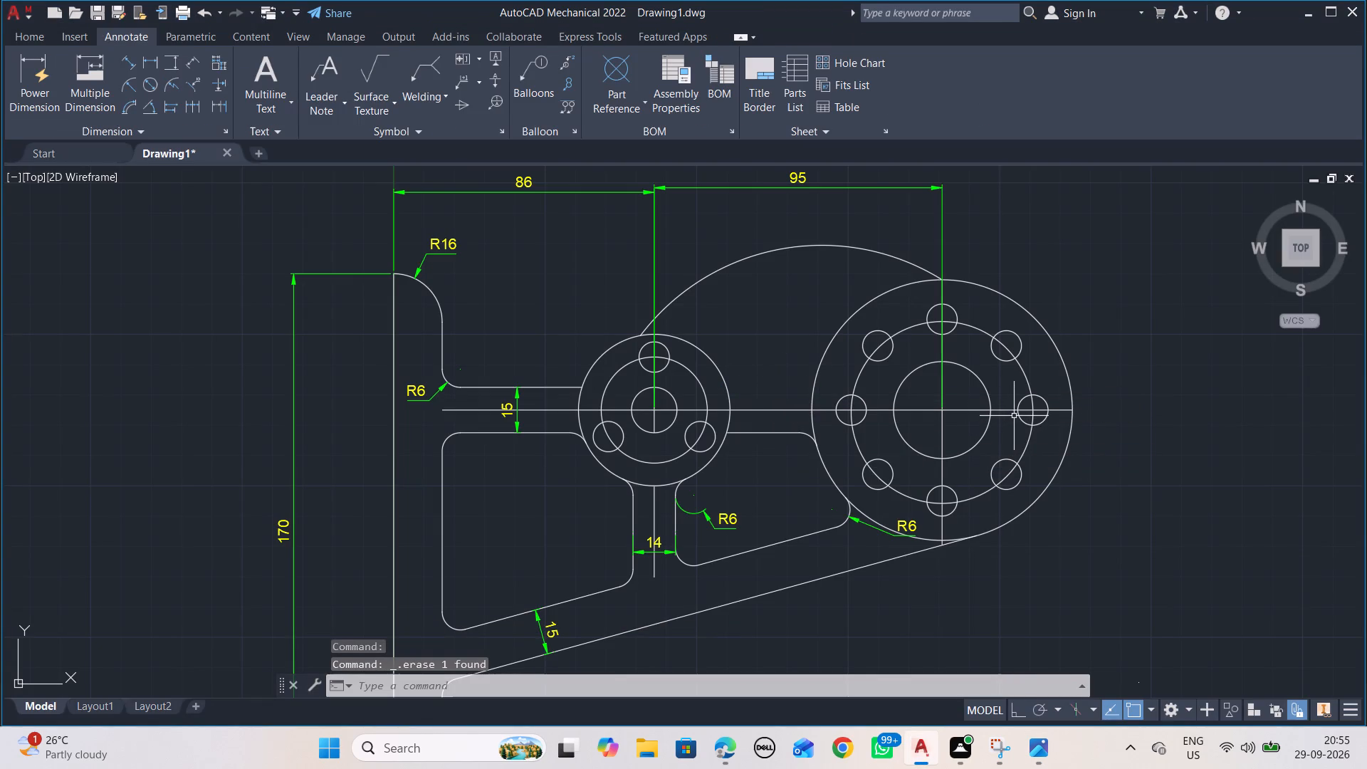
Offset the web's lower line between the two hubs upward by 14, and check the AUTOCAD_1.png reference.
{"action": "type", "text": "OFFS"}
{"action": "key", "text": "Right"}
{"action": "key", "text": "Return"}
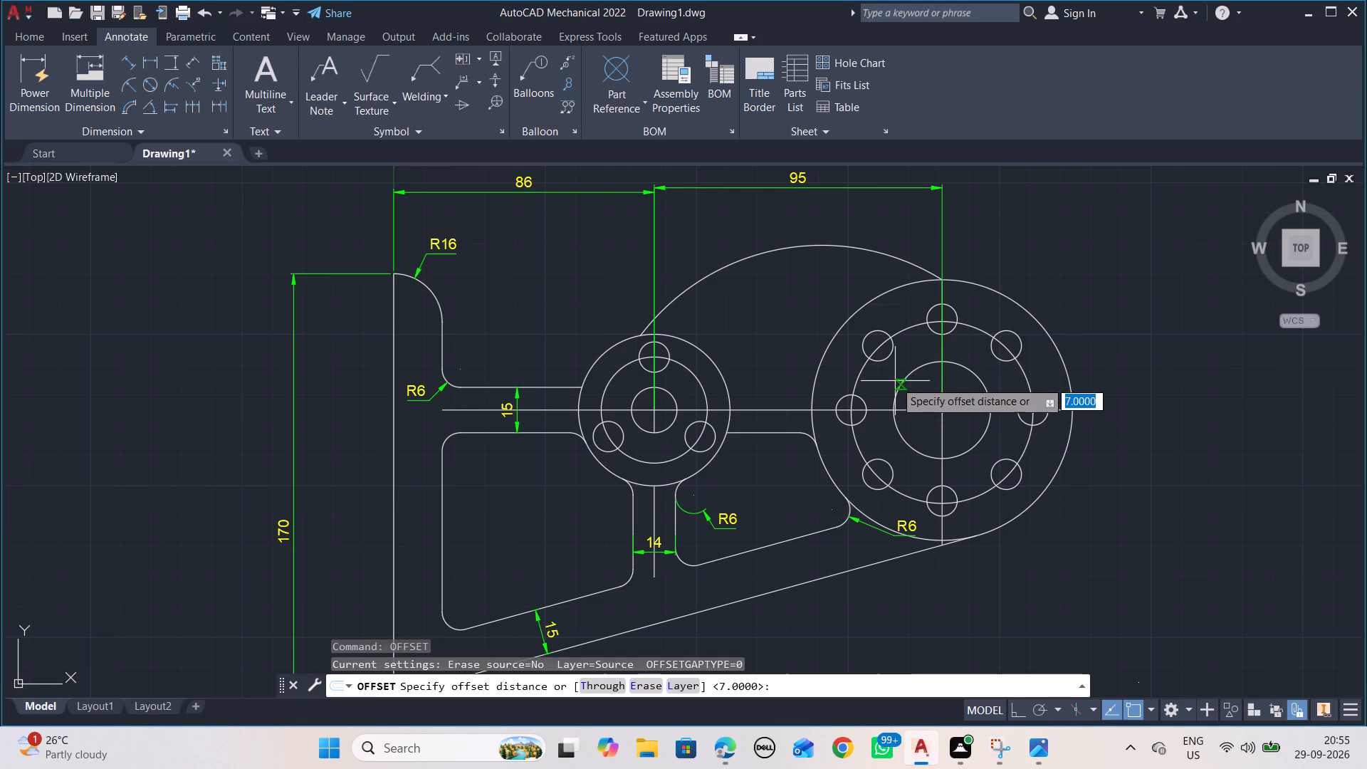
{"action": "type", "text": "14"}
{"action": "key", "text": "Return"}
{"action": "scroll", "coordinate": [894, 379], "scroll_direction": "up", "scroll_amount": 1}
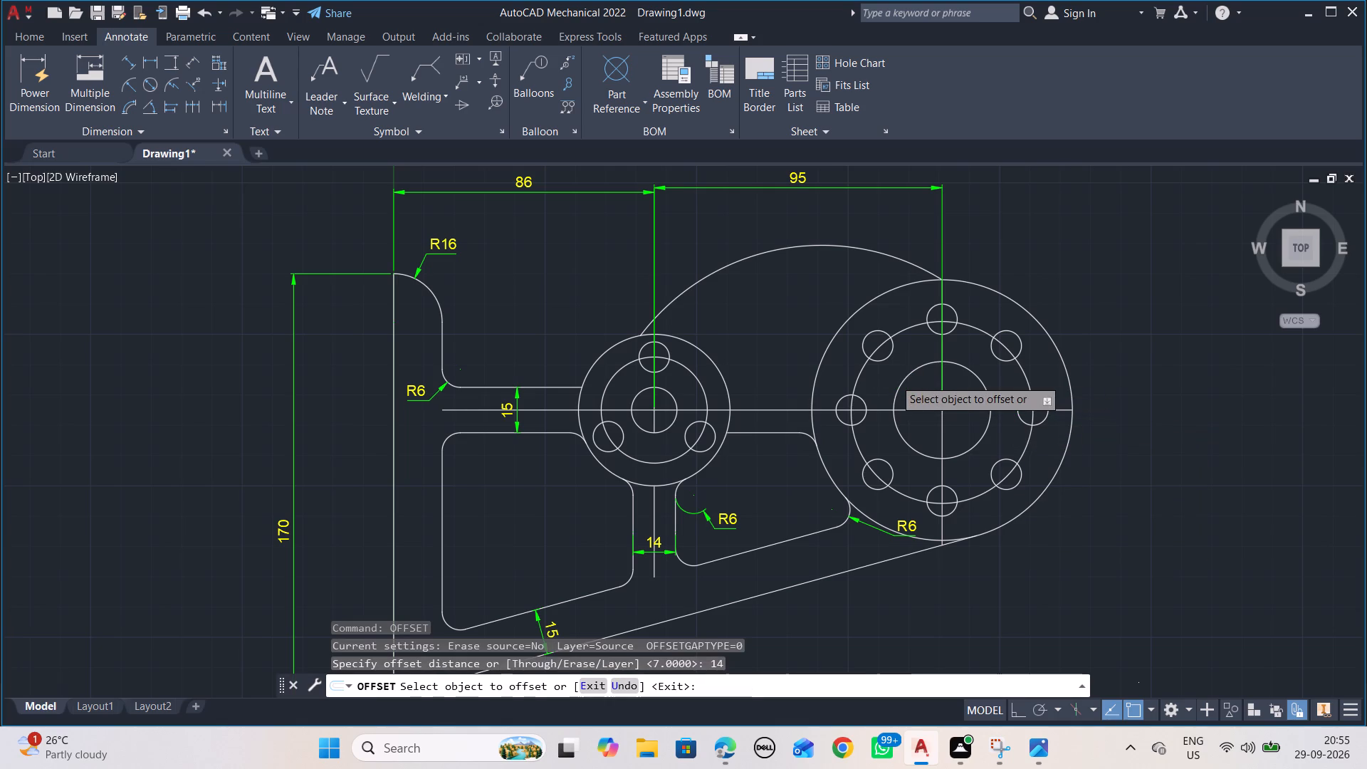
{"action": "left_click", "coordinate": [696, 465]}
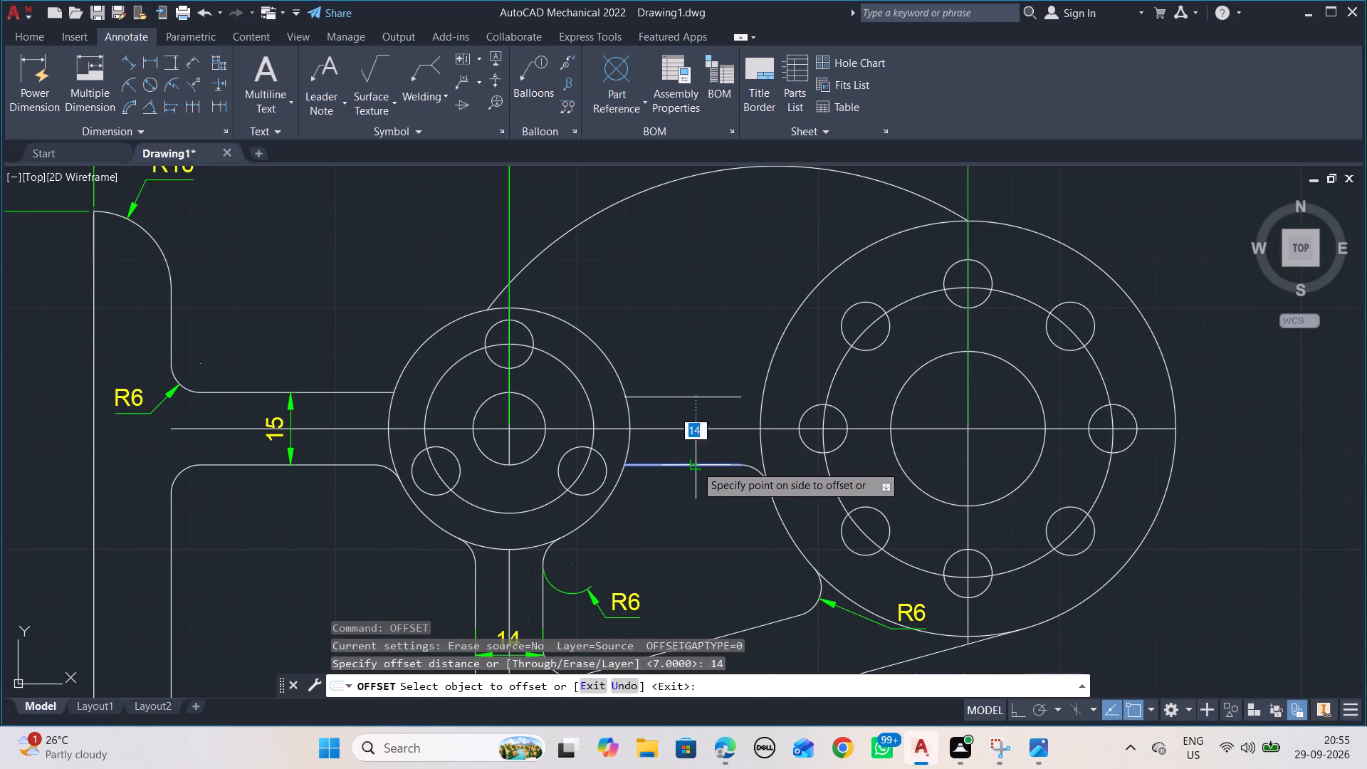
{"action": "left_click", "coordinate": [688, 409]}
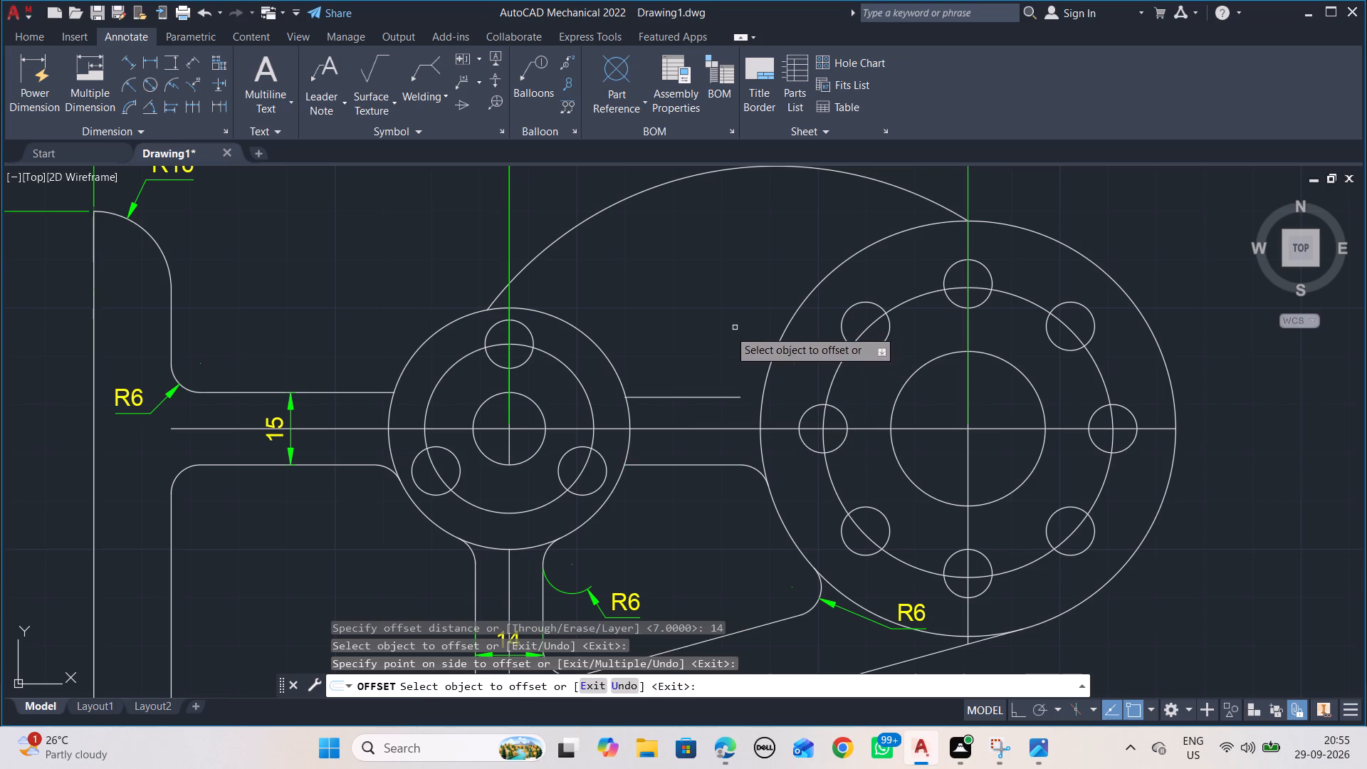
{"action": "key", "text": "Escape"}
{"action": "key", "text": "alt+Tab"}
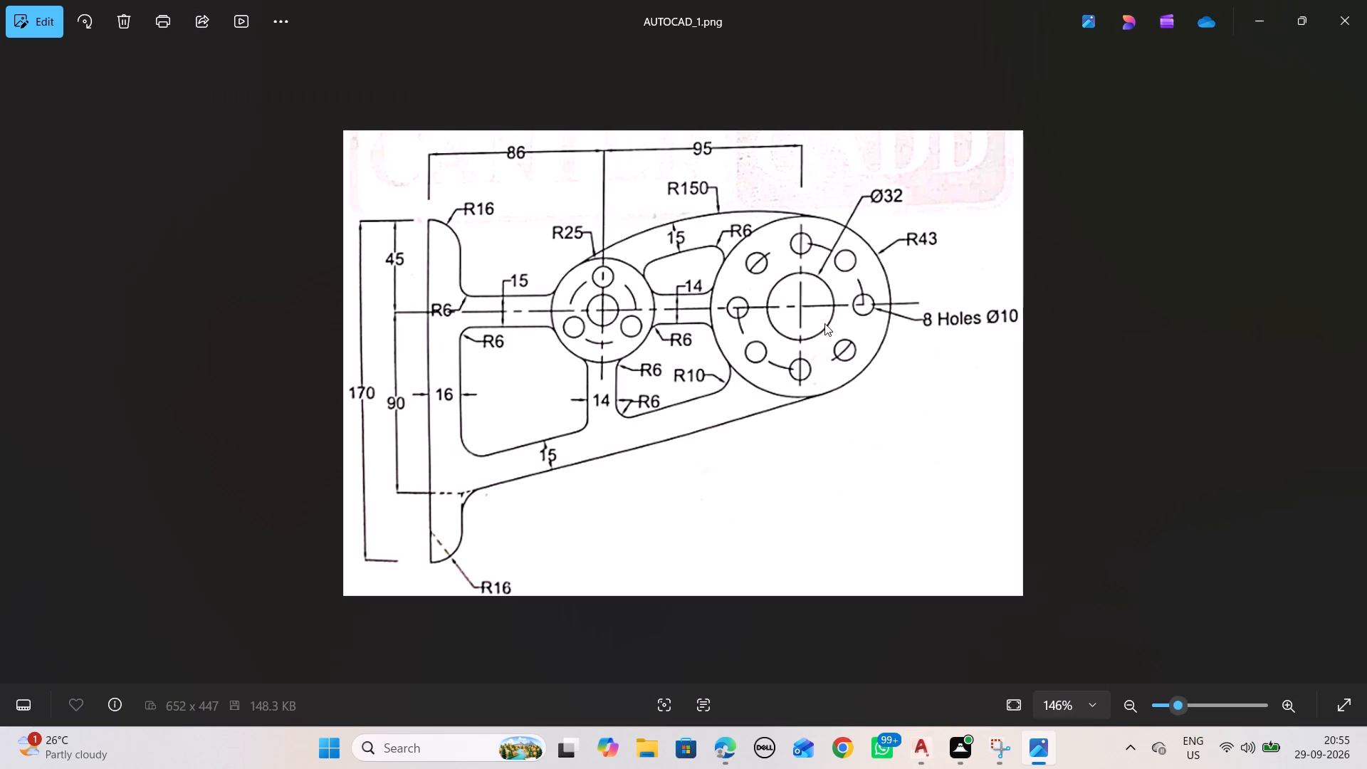
{"action": "key", "text": "alt+Tab"}
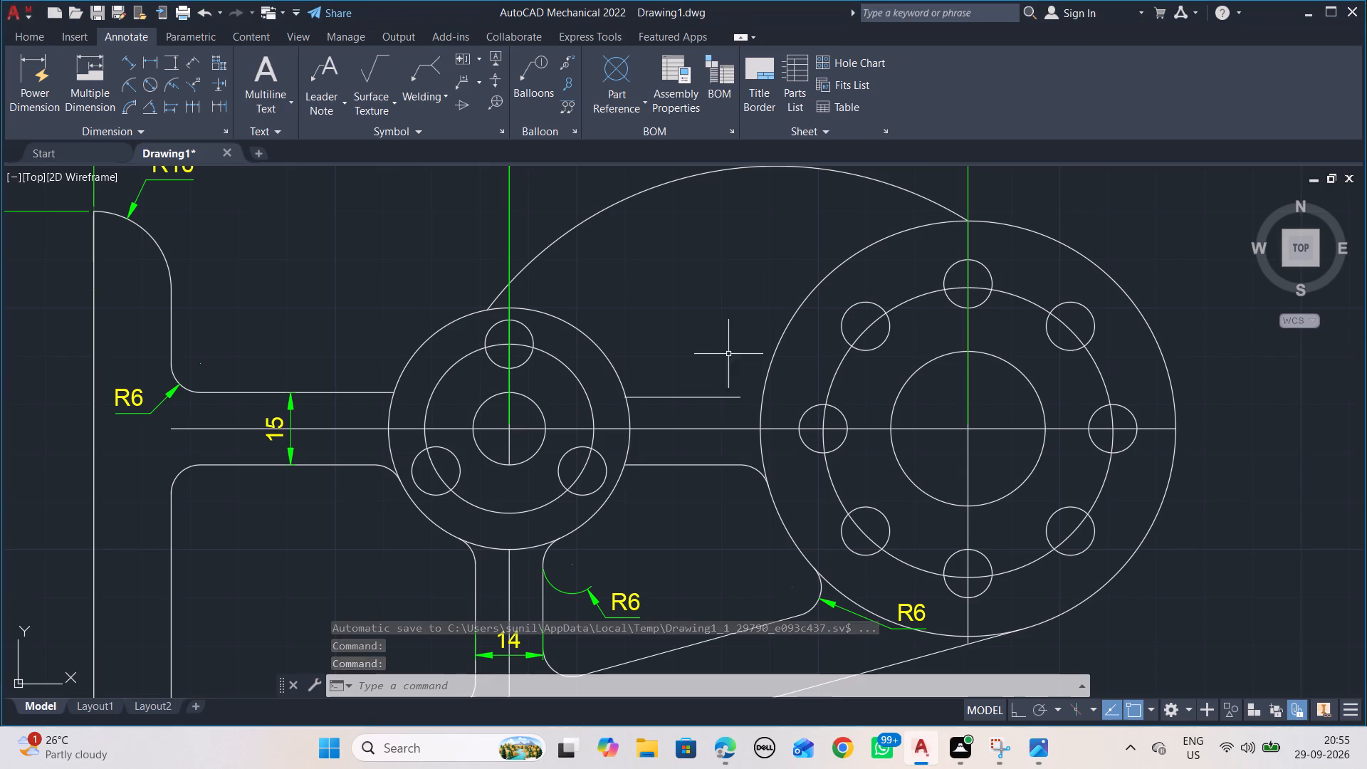
Stretch the new upper web line's right end horizontally by about 23, past the large hub's outer circle.
{"action": "left_click", "coordinate": [711, 399]}
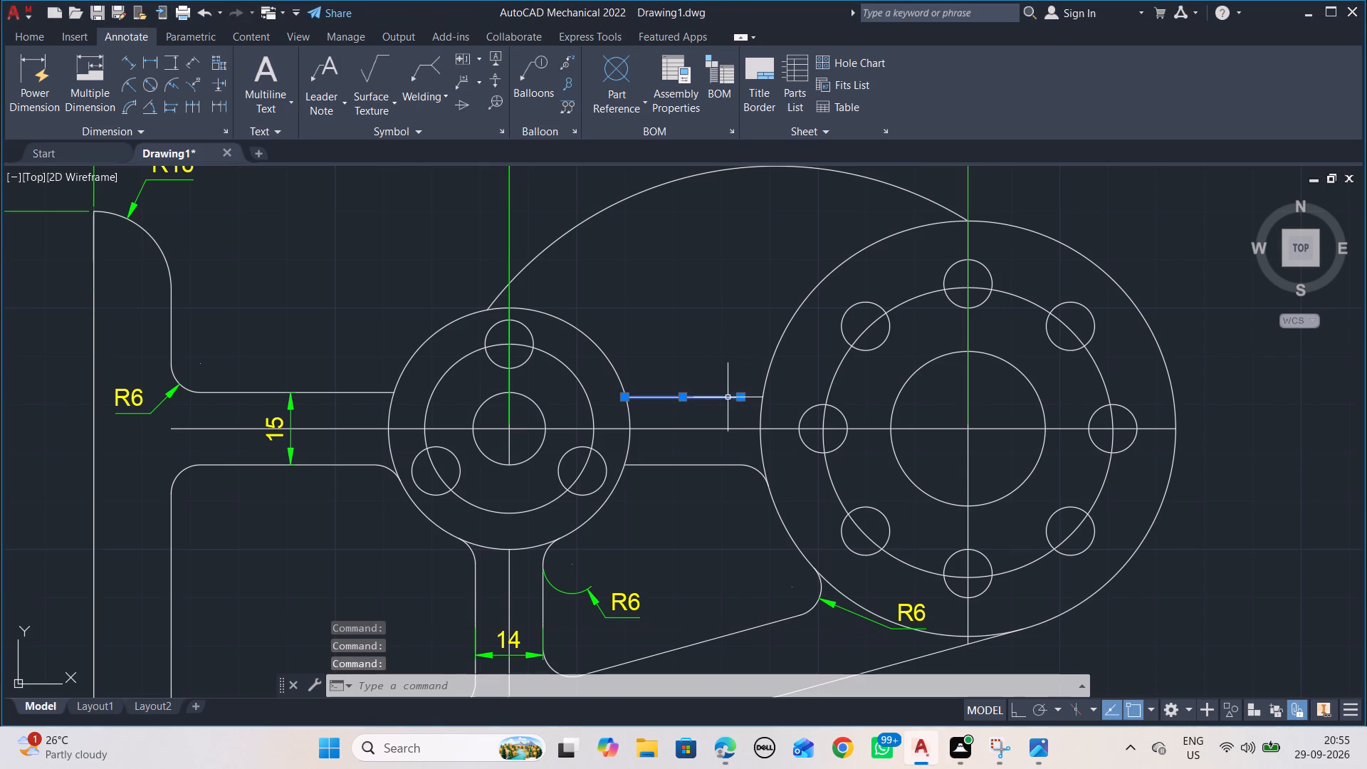
{"action": "left_click", "coordinate": [743, 397]}
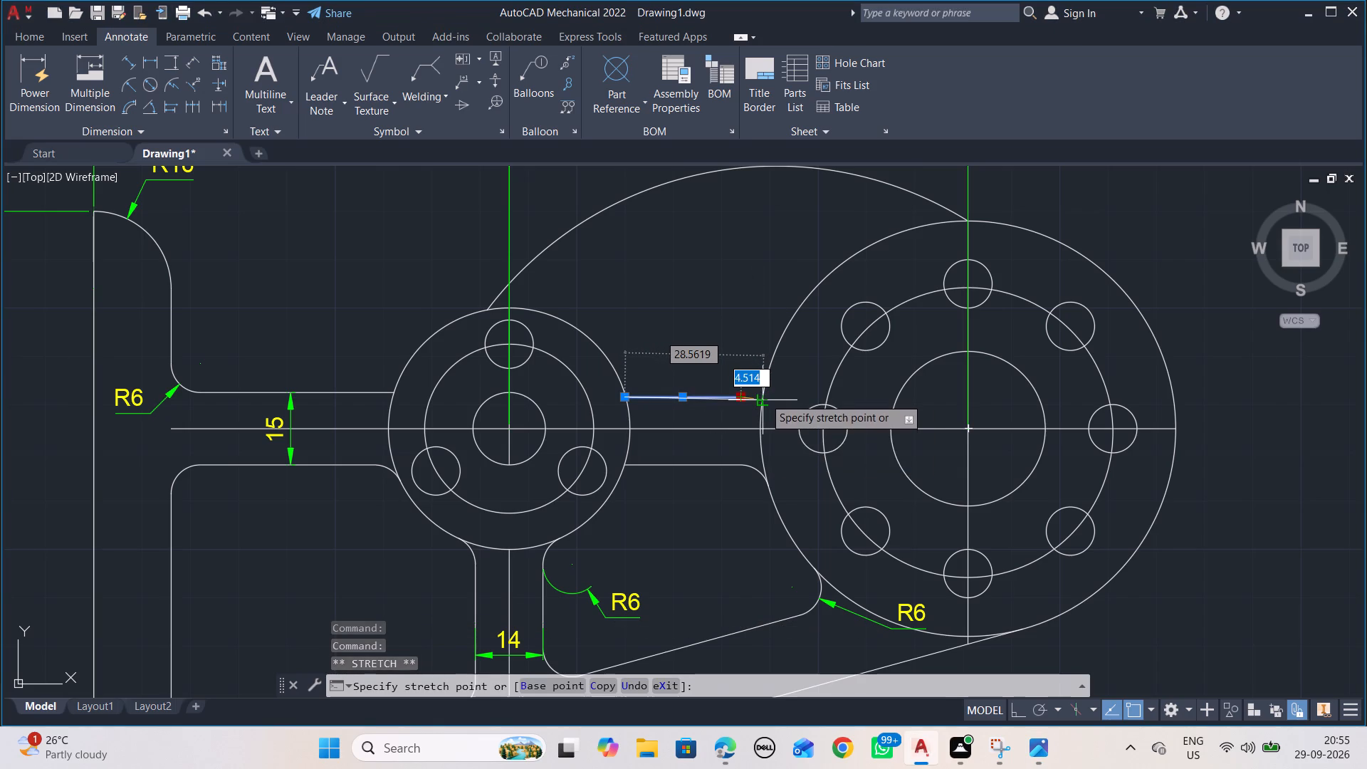
{"action": "key", "text": "Escape"}
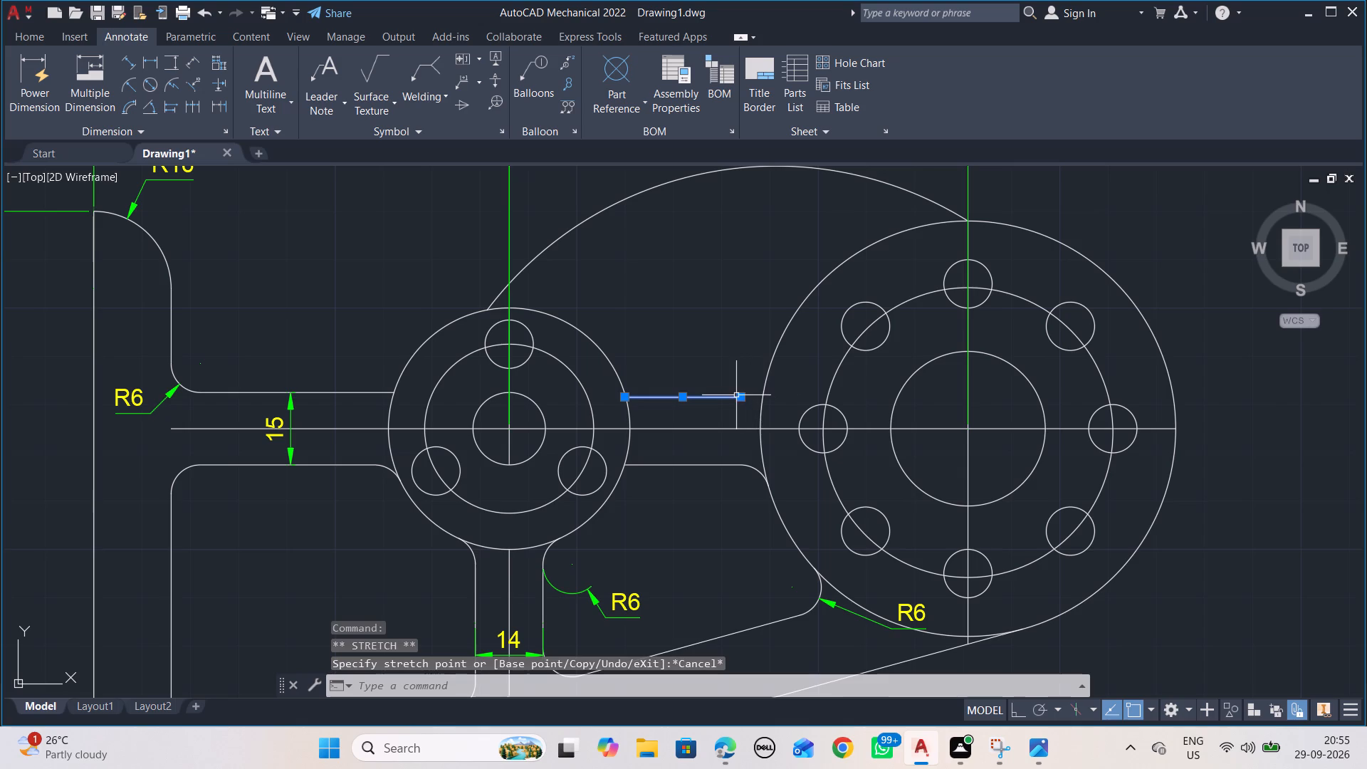
{"action": "left_click", "coordinate": [733, 395]}
{"action": "left_click", "coordinate": [743, 396]}
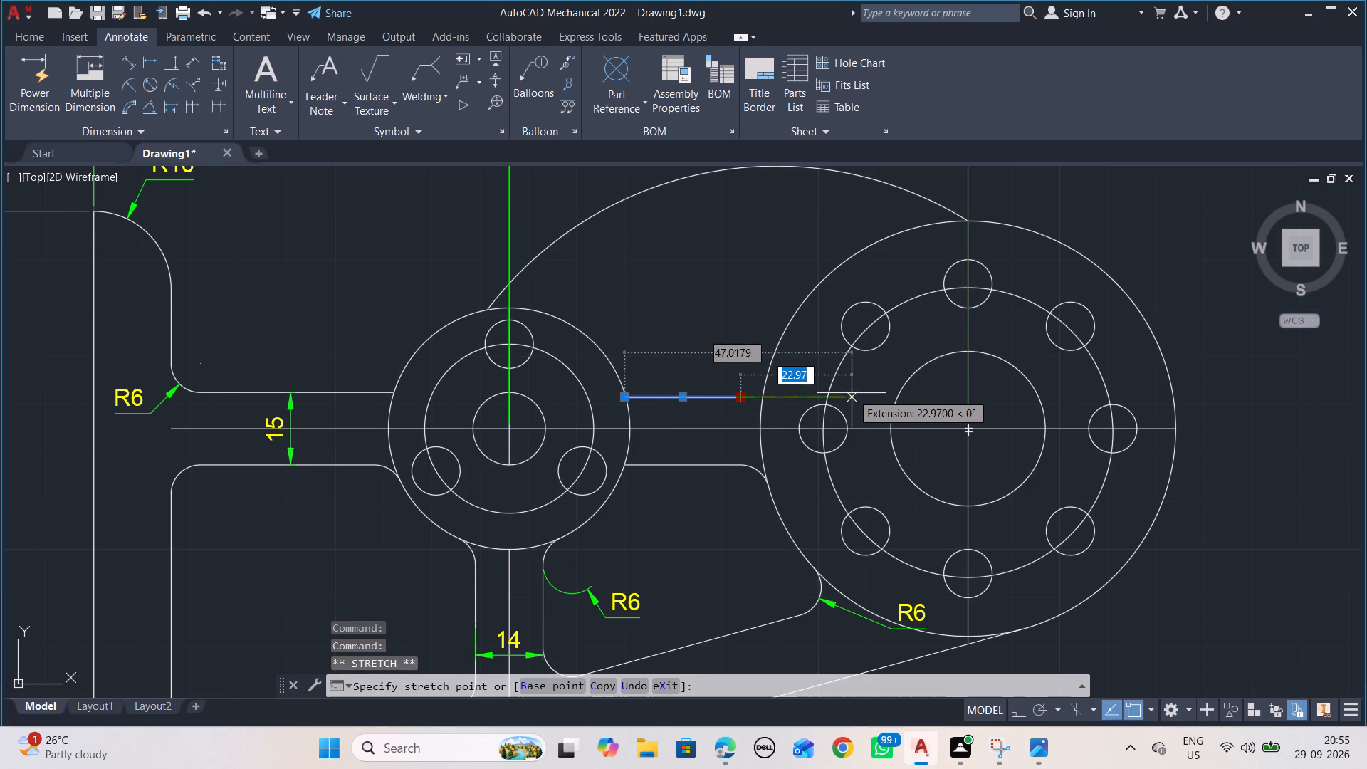
{"action": "left_click", "coordinate": [854, 393]}
{"action": "key", "text": "Escape"}
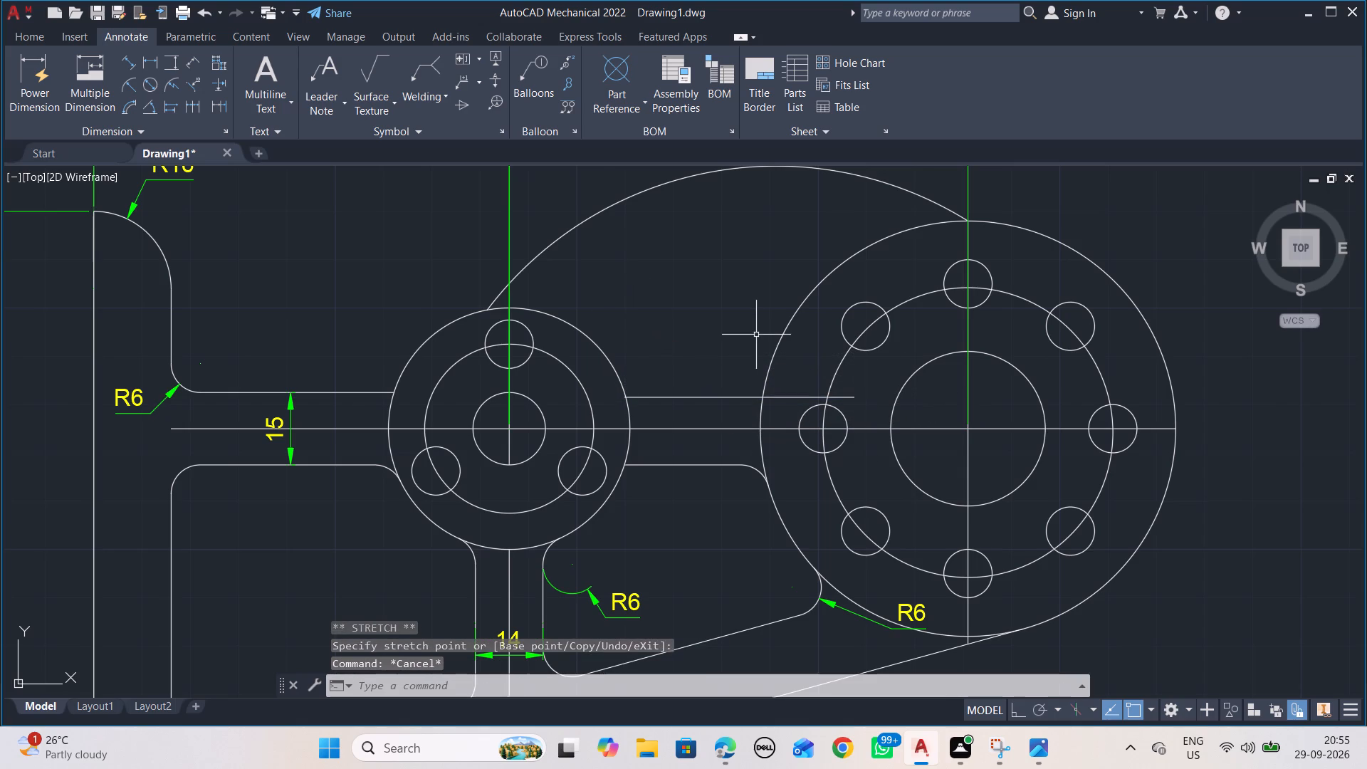
Trim both ends of the upper web line back to the outer circles of the large and small hubs.
{"action": "left_click", "coordinate": [45, 33]}
{"action": "left_click", "coordinate": [587, 88]}
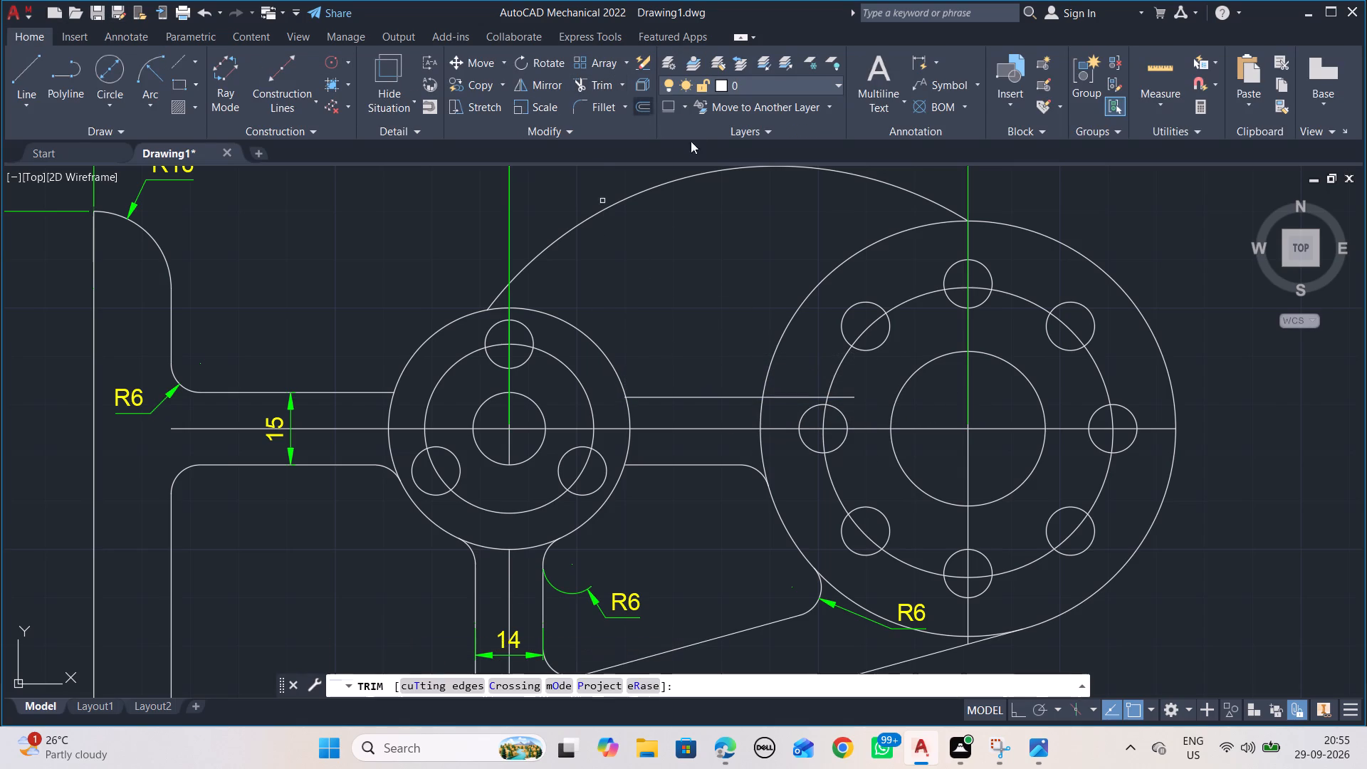
{"action": "scroll", "coordinate": [834, 424], "scroll_direction": "down", "scroll_amount": 2}
{"action": "scroll", "coordinate": [842, 414], "scroll_direction": "up", "scroll_amount": 3}
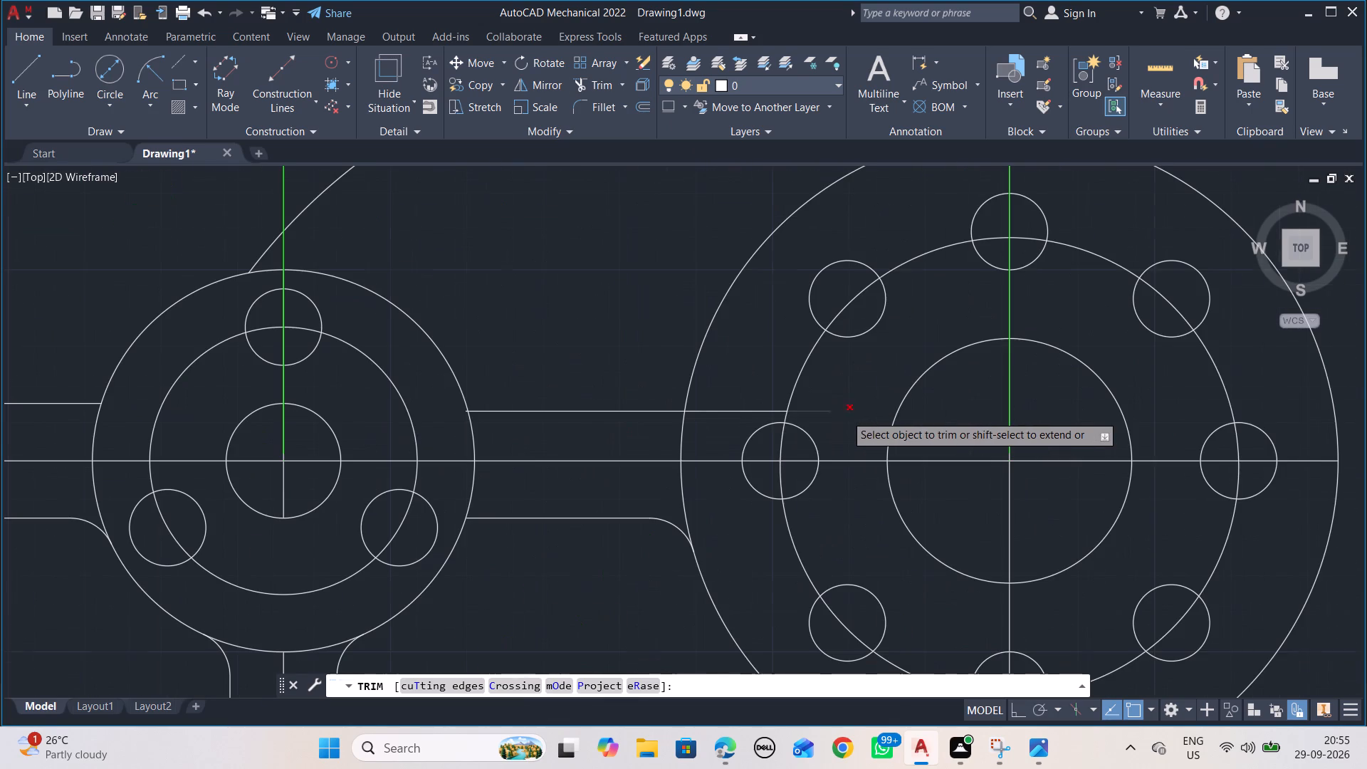
{"action": "left_click", "coordinate": [826, 412]}
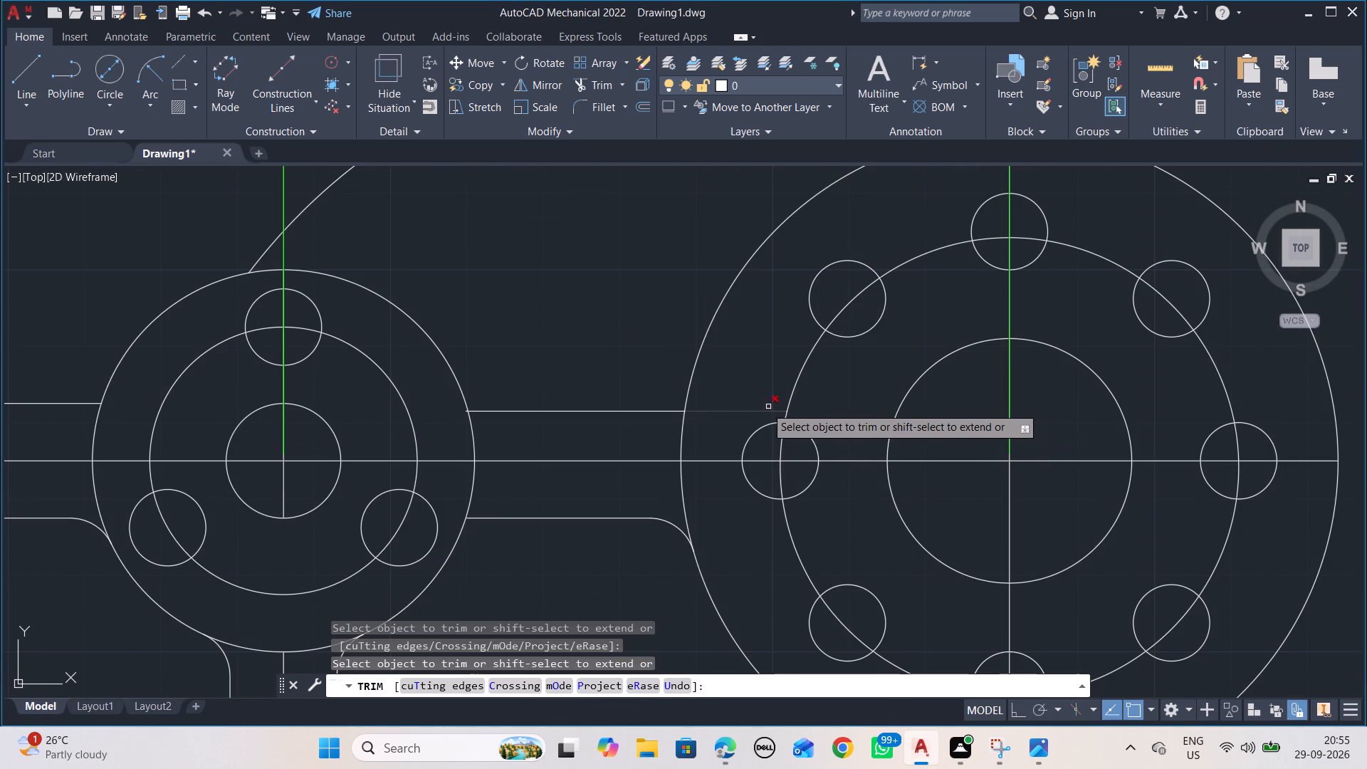
{"action": "left_click", "coordinate": [762, 411]}
{"action": "key", "text": "Escape"}
{"action": "scroll", "coordinate": [458, 412], "scroll_direction": "up", "scroll_amount": 2}
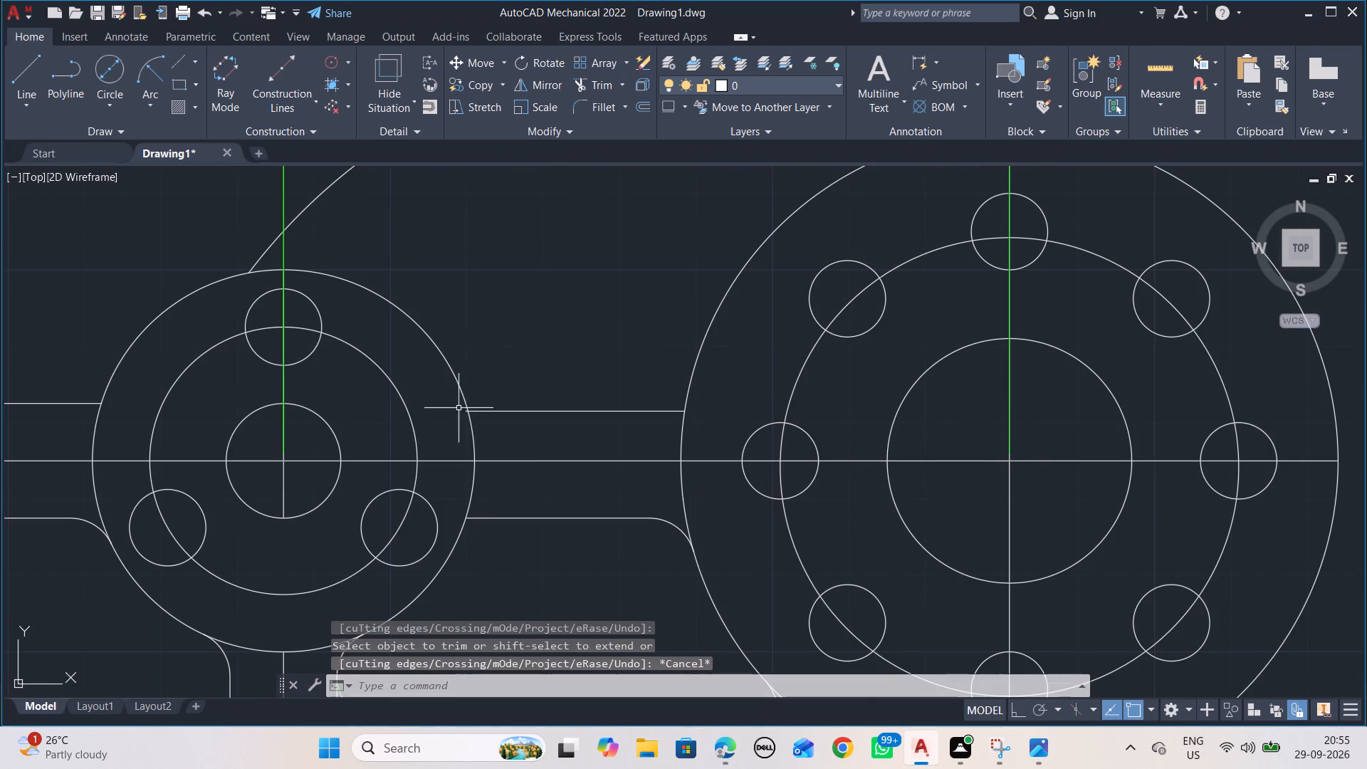
{"action": "scroll", "coordinate": [458, 412], "scroll_direction": "up", "scroll_amount": 2}
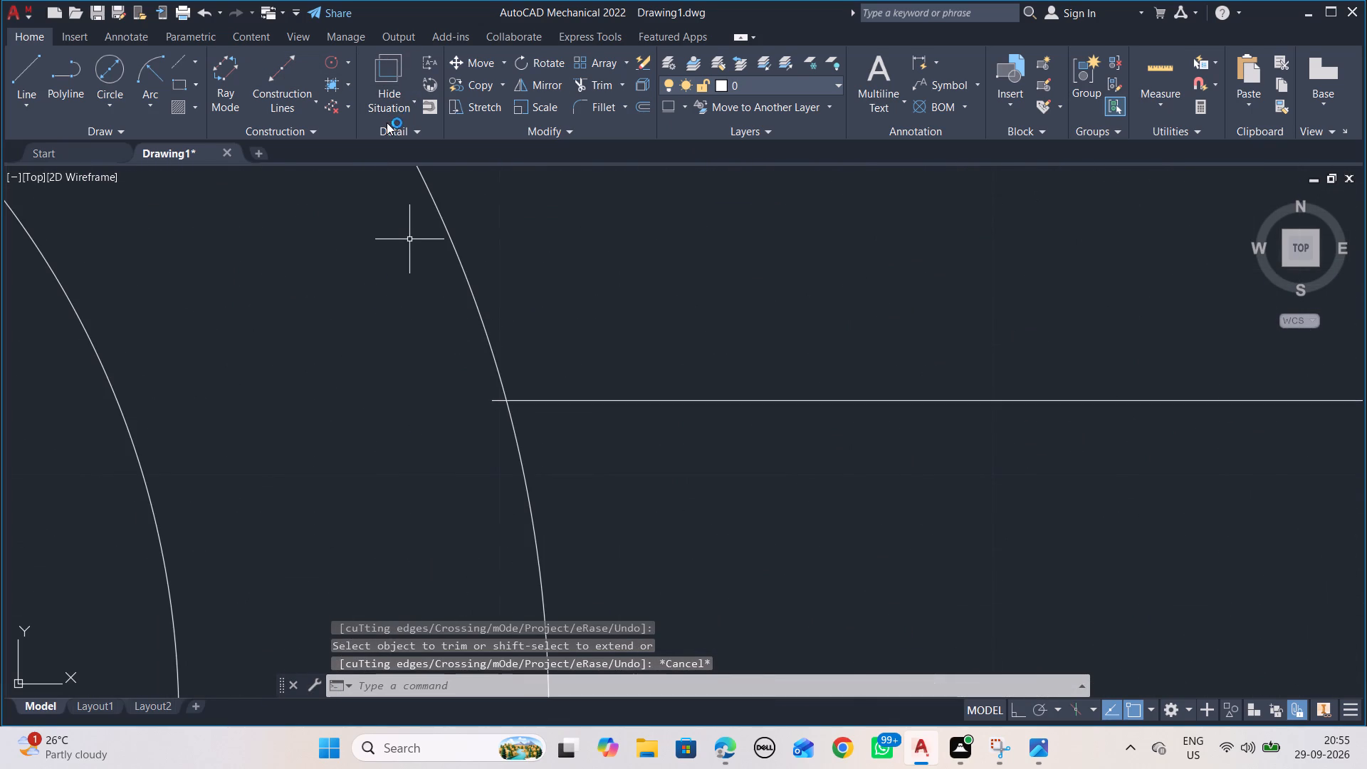
{"action": "left_click", "coordinate": [582, 85]}
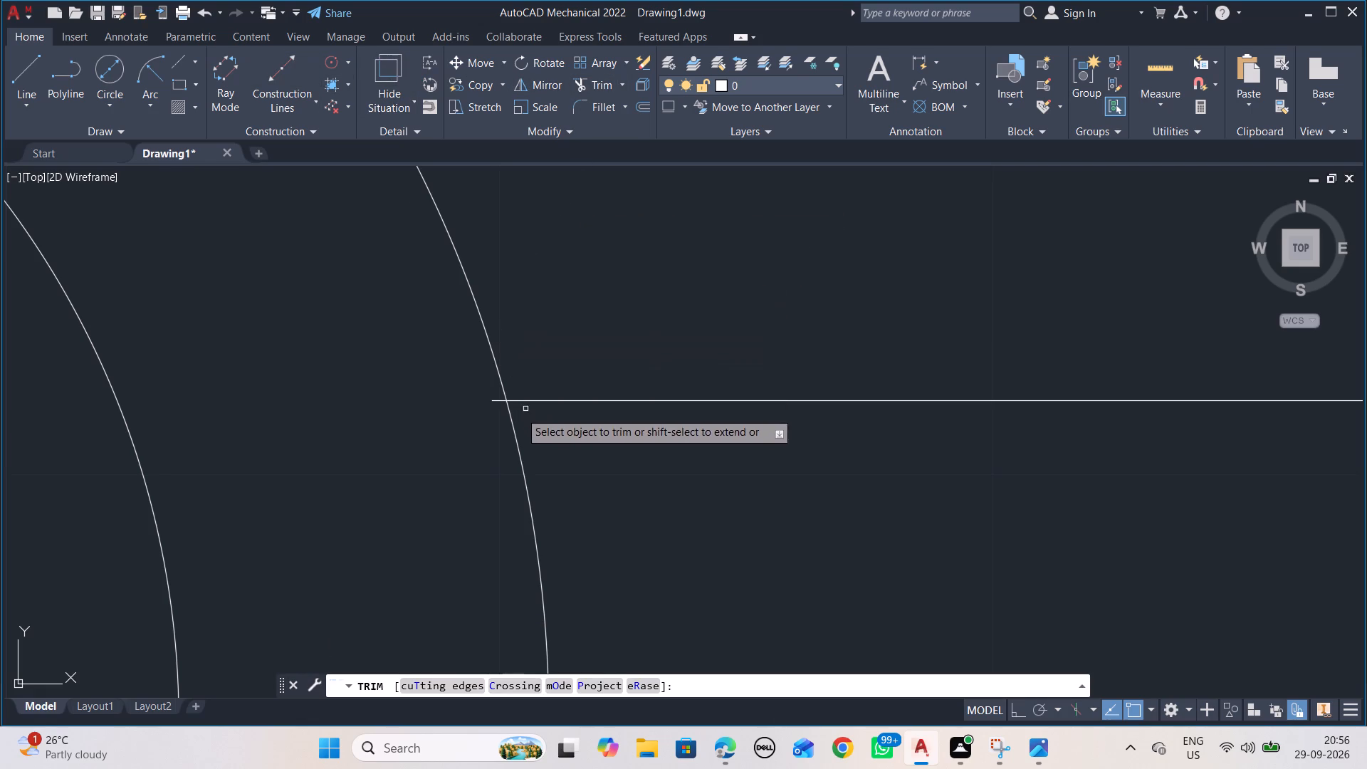
{"action": "left_click", "coordinate": [498, 399]}
{"action": "scroll", "coordinate": [565, 369], "scroll_direction": "down", "scroll_amount": 2}
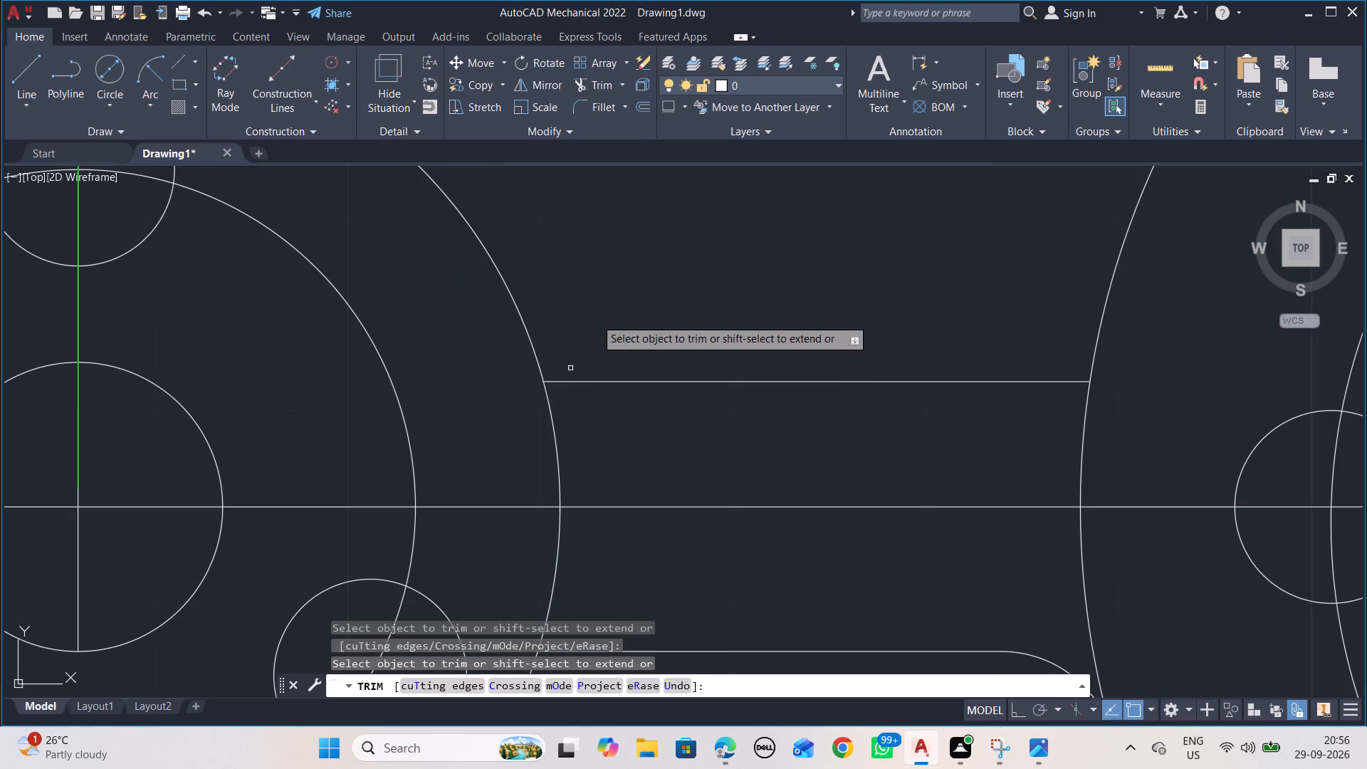
{"action": "key", "text": "Escape"}
Fillet both ends of the upper web line to the small and large hubs' outer circles with radius 6, without adding dimensions.
{"action": "left_click", "coordinate": [597, 113]}
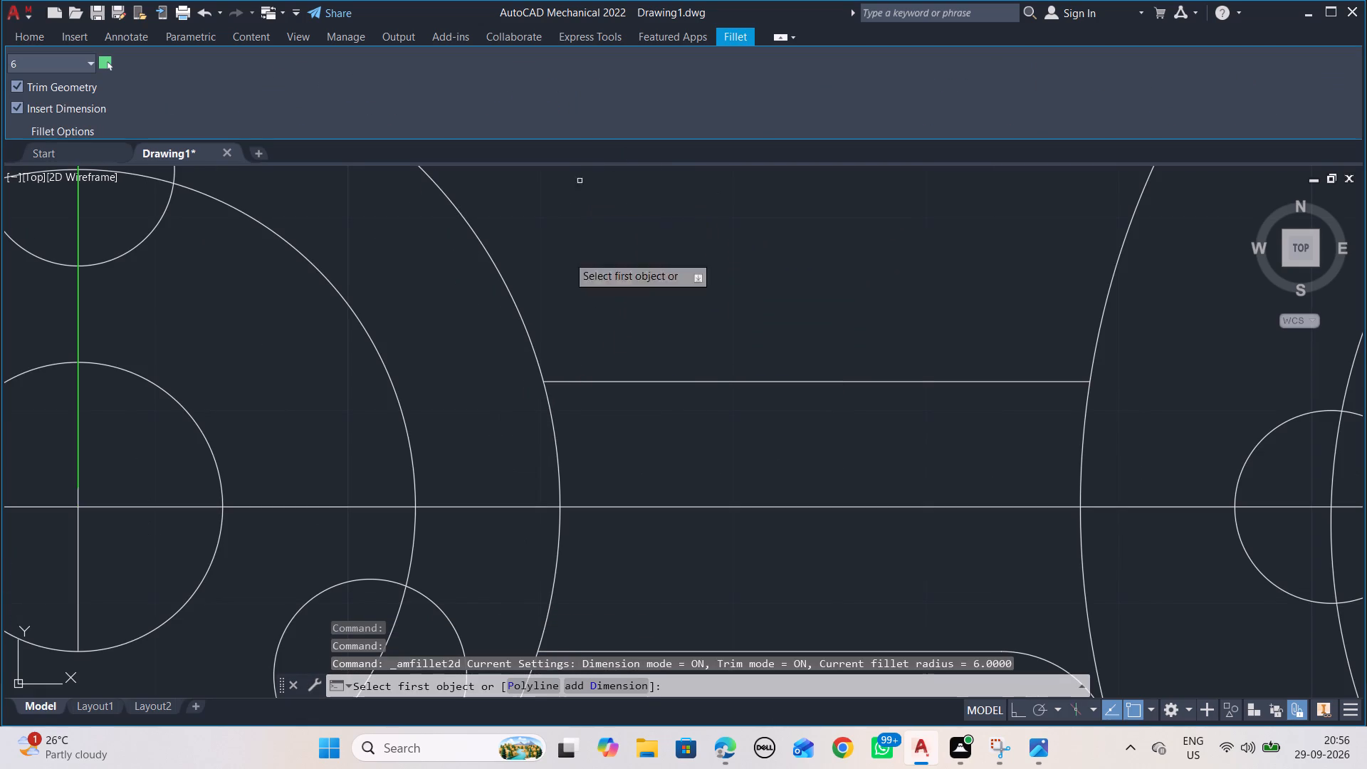
{"action": "left_click", "coordinate": [575, 383]}
{"action": "left_click", "coordinate": [535, 354]}
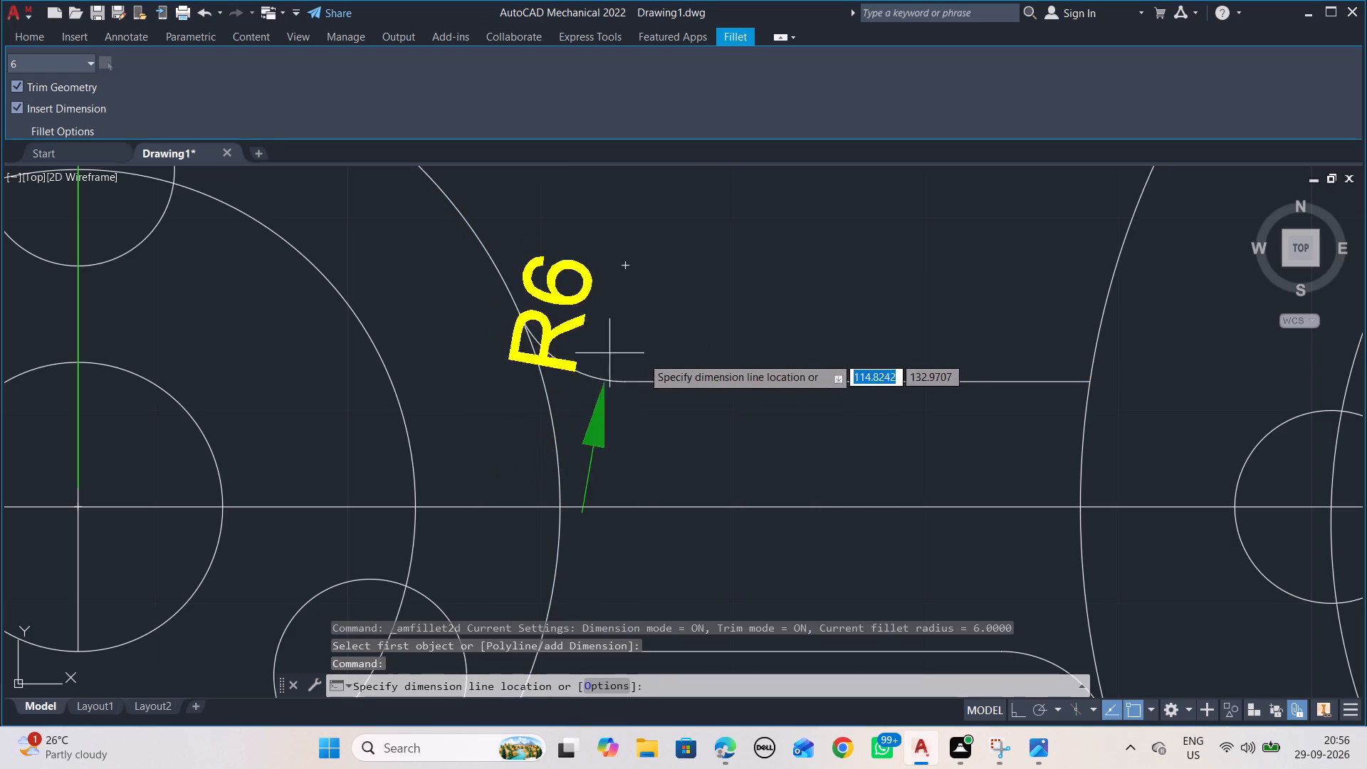
{"action": "key", "text": "alt+Tab"}
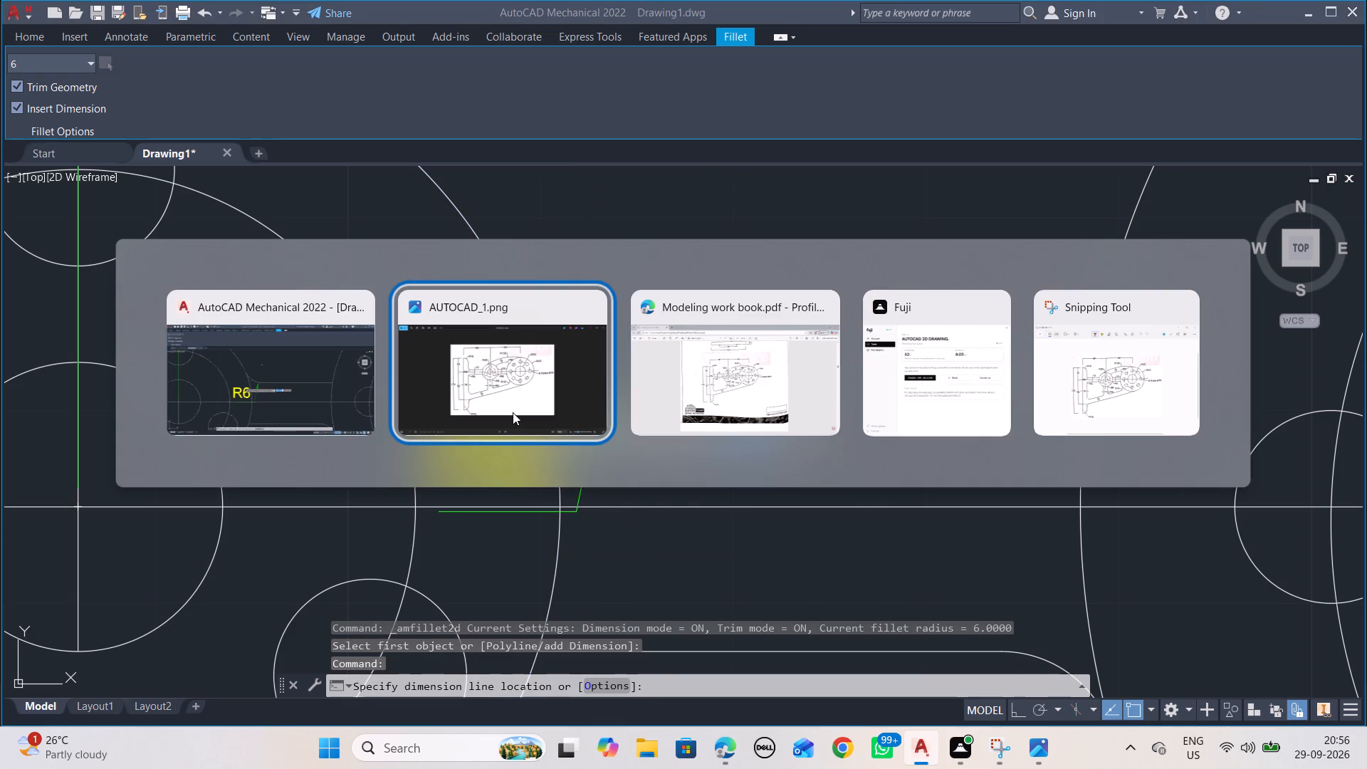
{"action": "key", "text": "alt+Tab"}
{"action": "key", "text": "Escape"}
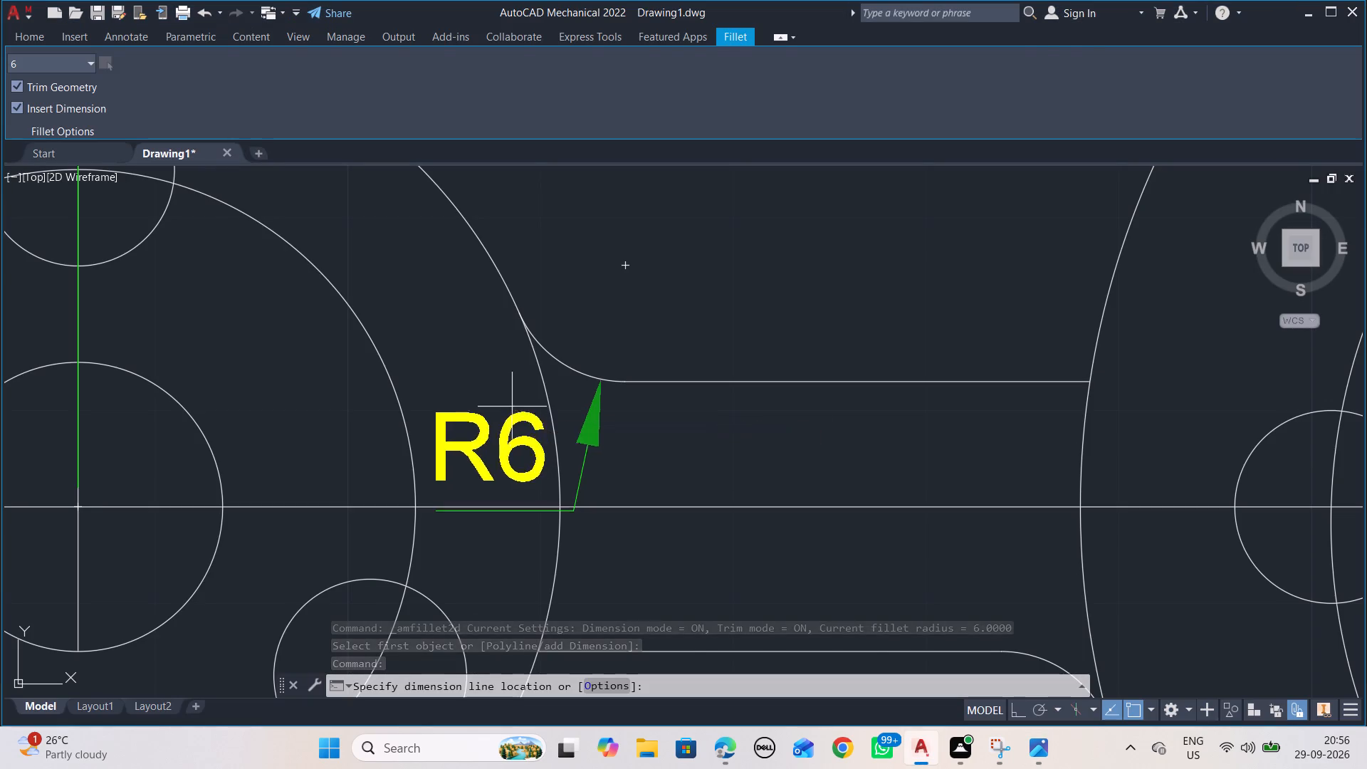
{"action": "key", "text": "space"}
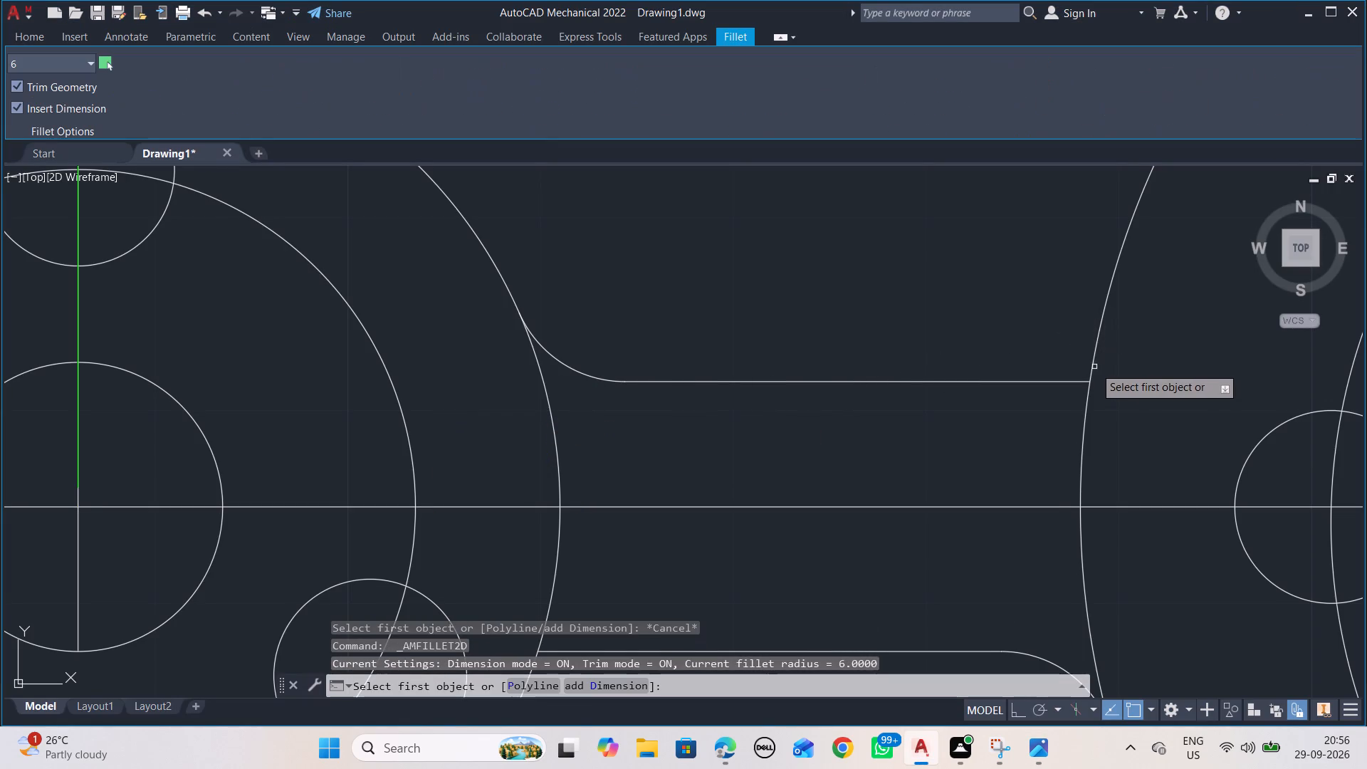
{"action": "left_click", "coordinate": [1094, 365]}
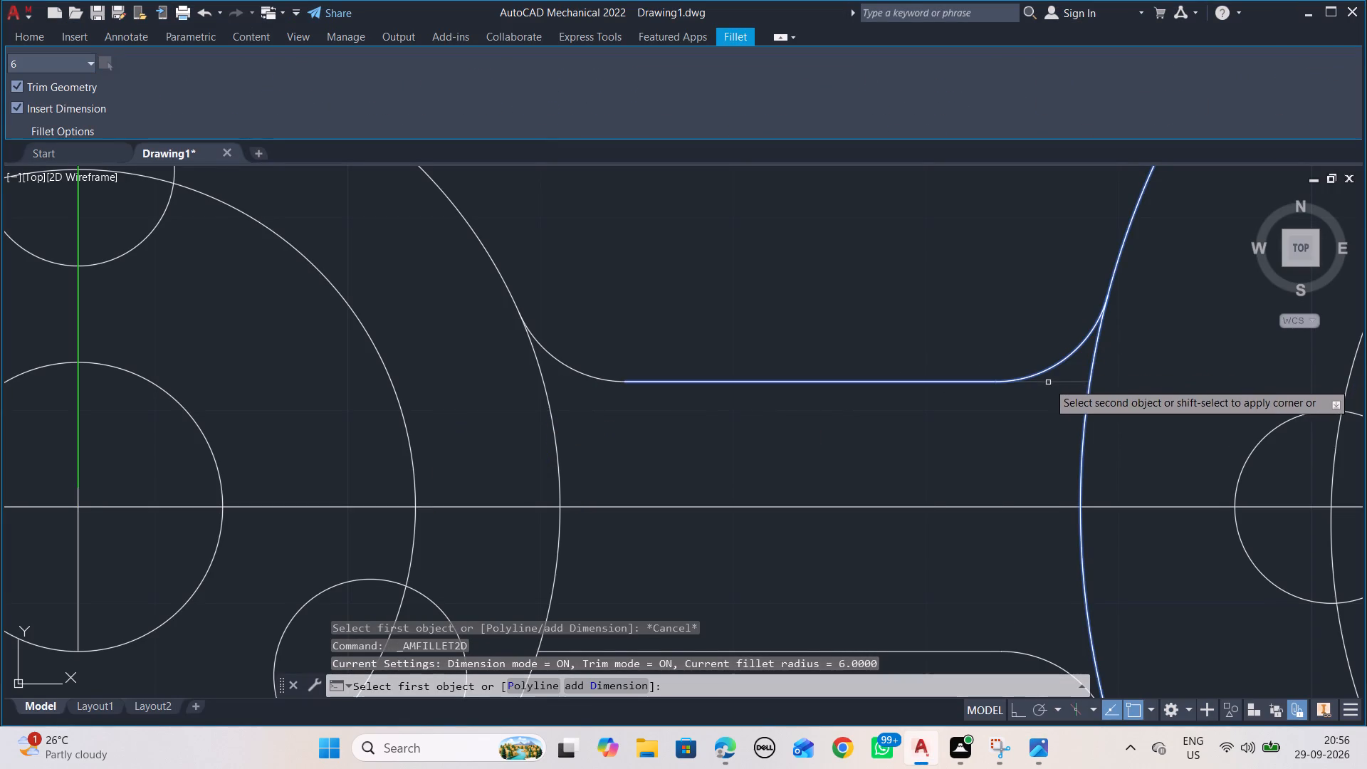
{"action": "left_click", "coordinate": [1048, 382]}
{"action": "key", "text": "Escape"}
{"action": "scroll", "coordinate": [920, 338], "scroll_direction": "down", "scroll_amount": 3}
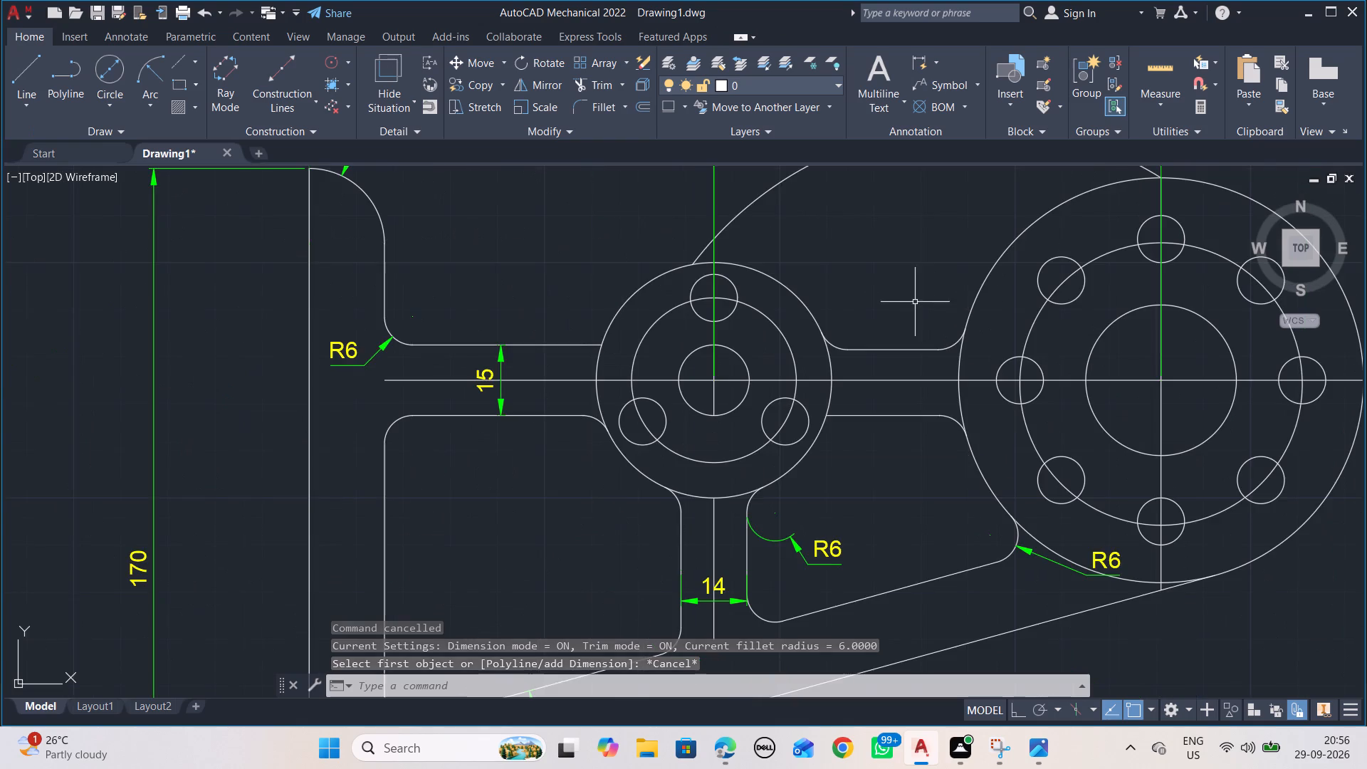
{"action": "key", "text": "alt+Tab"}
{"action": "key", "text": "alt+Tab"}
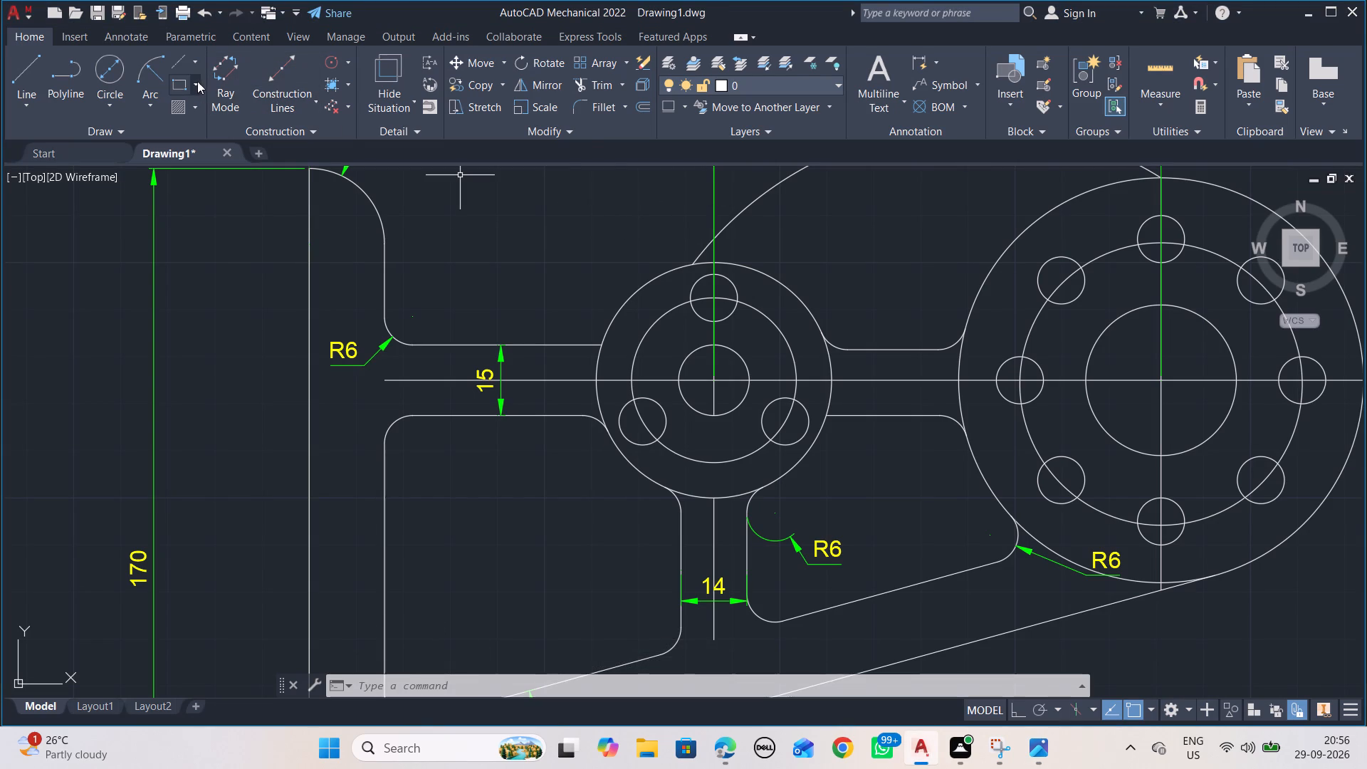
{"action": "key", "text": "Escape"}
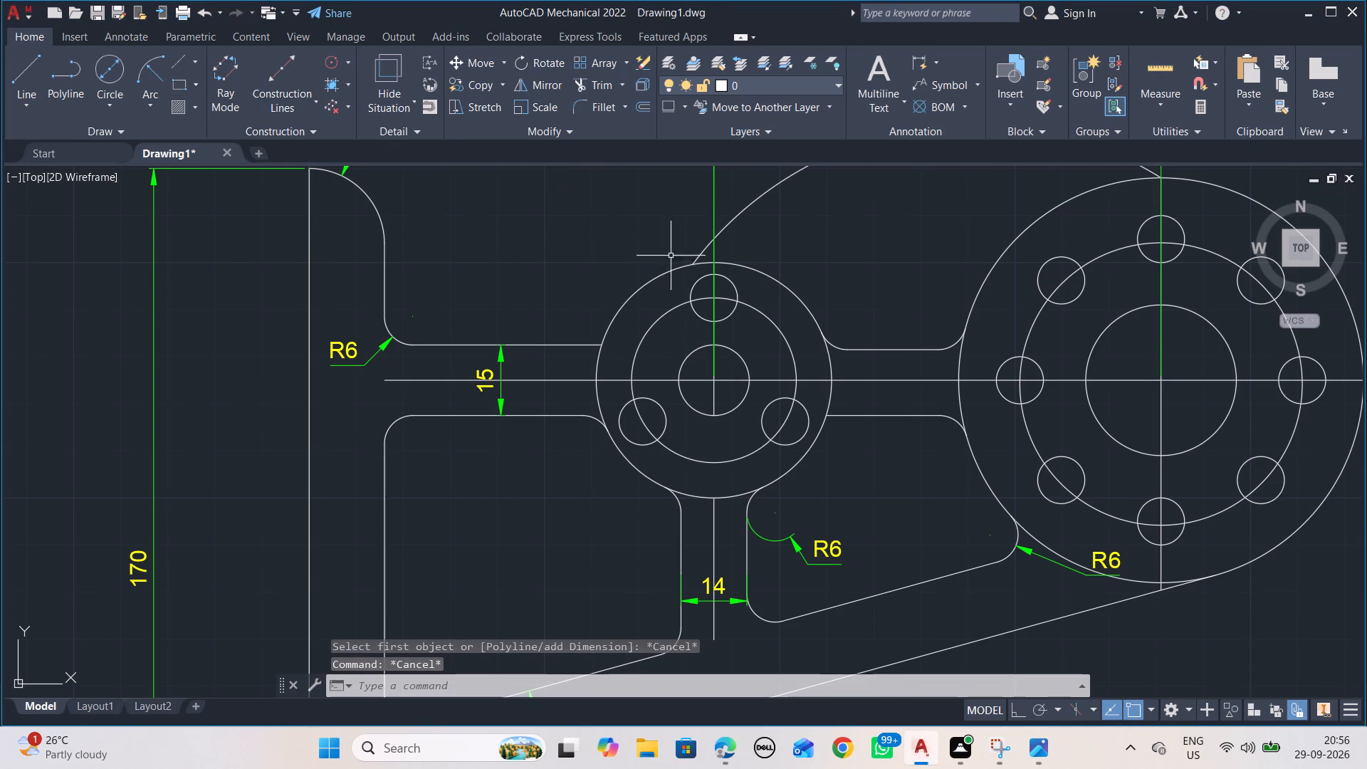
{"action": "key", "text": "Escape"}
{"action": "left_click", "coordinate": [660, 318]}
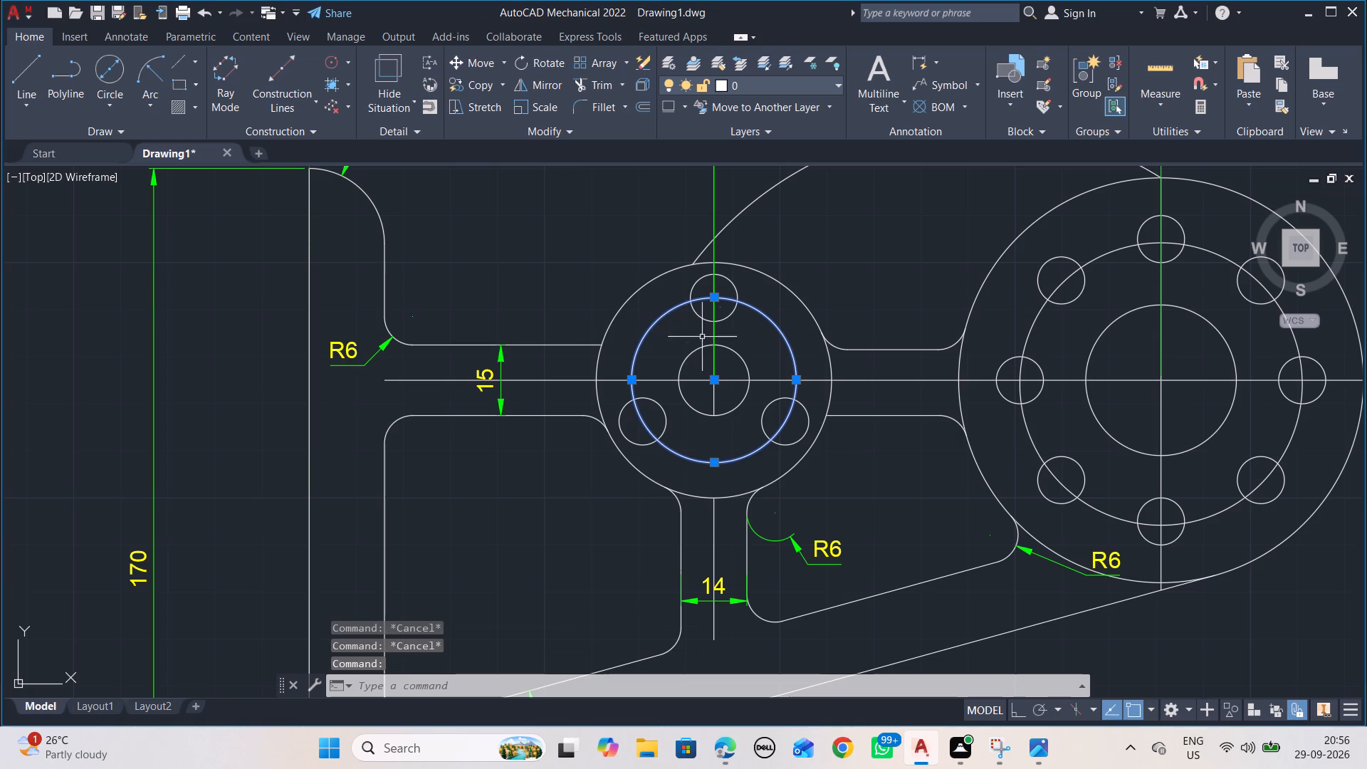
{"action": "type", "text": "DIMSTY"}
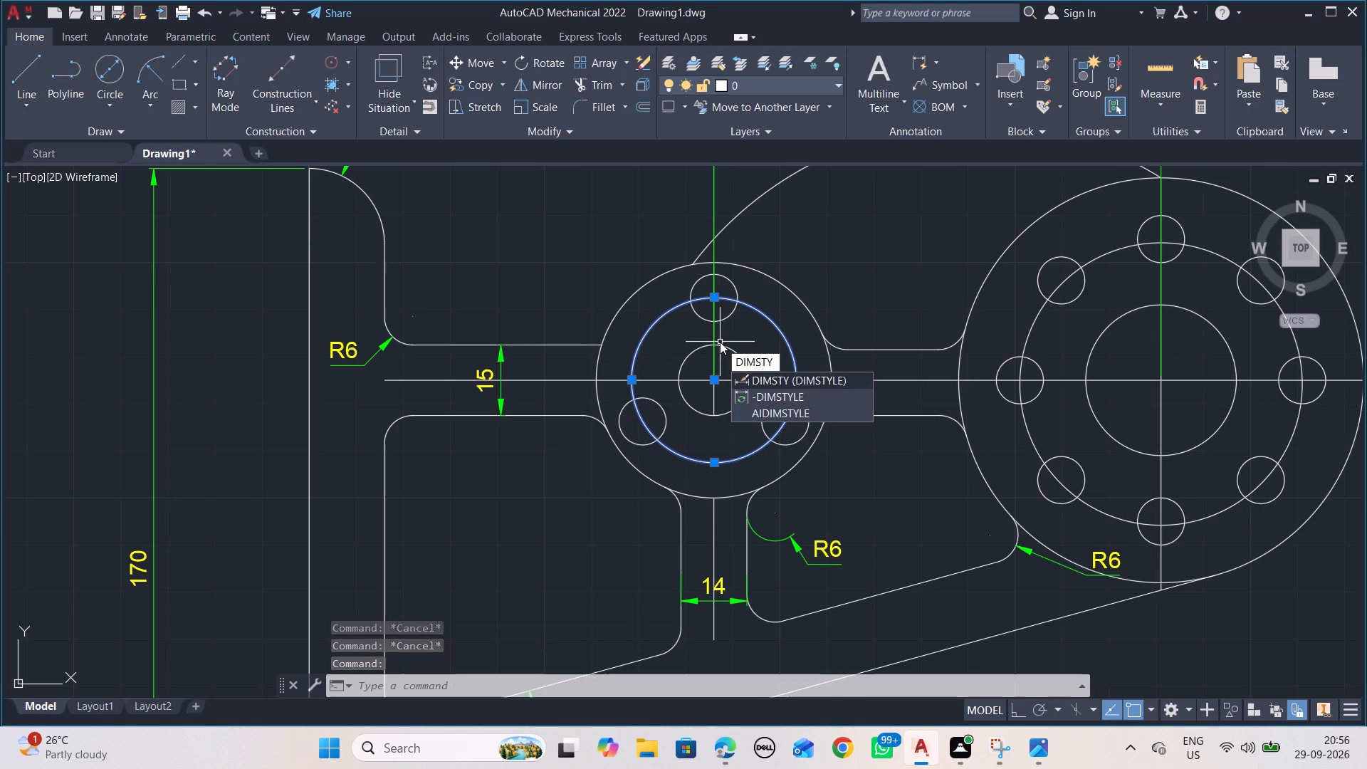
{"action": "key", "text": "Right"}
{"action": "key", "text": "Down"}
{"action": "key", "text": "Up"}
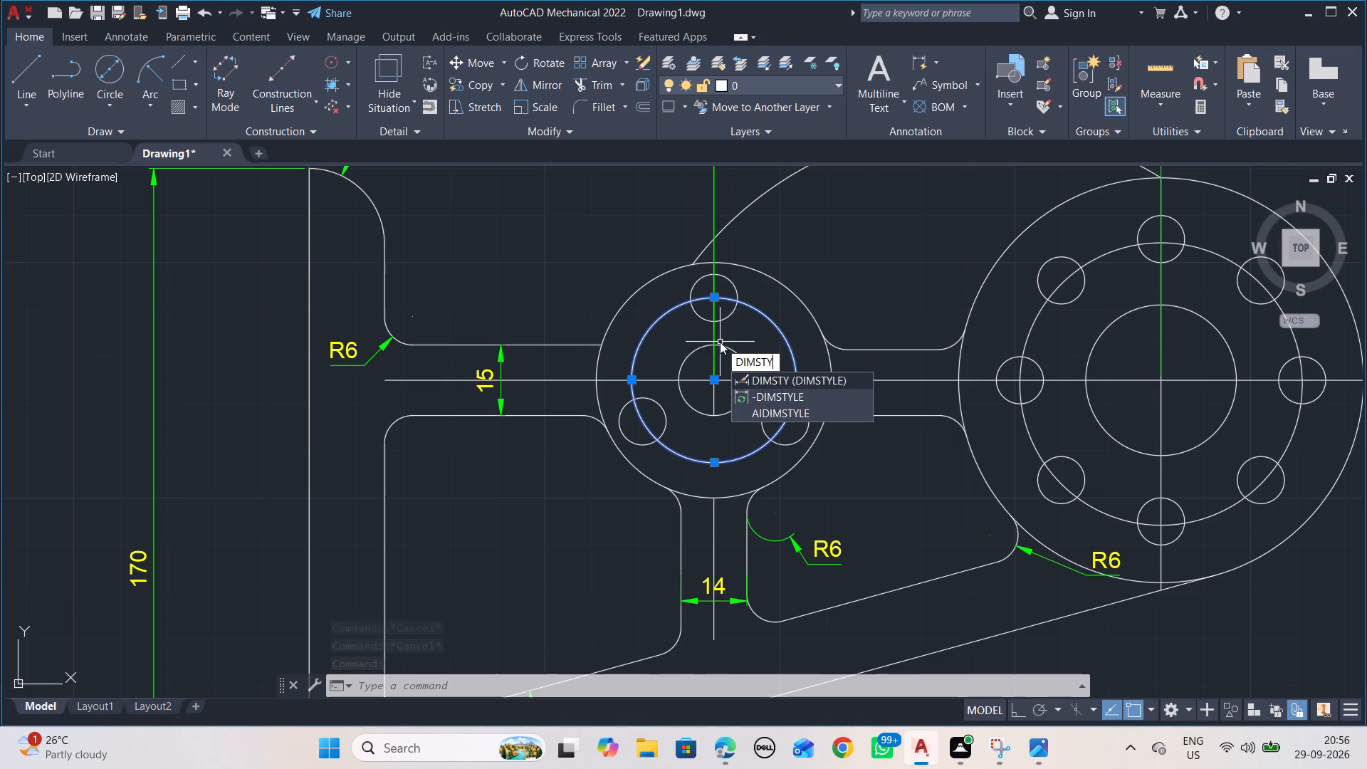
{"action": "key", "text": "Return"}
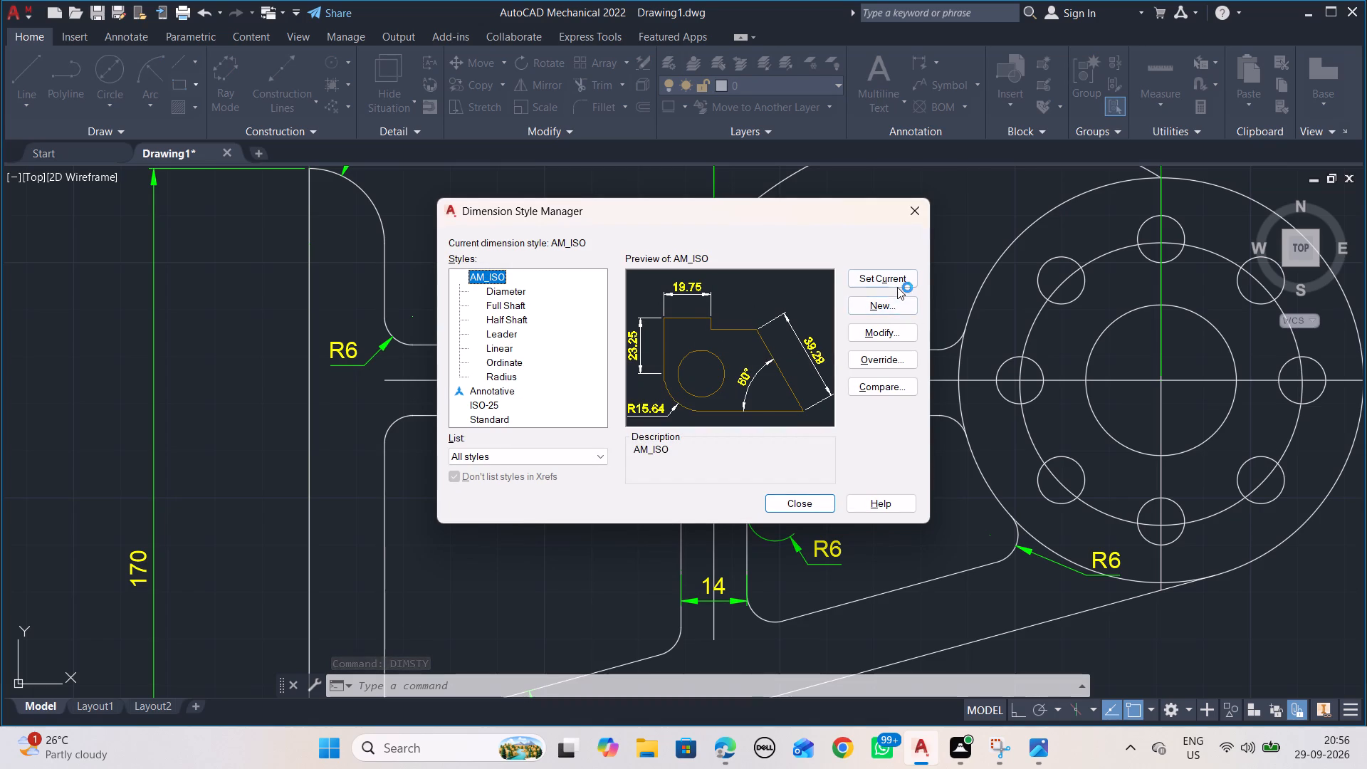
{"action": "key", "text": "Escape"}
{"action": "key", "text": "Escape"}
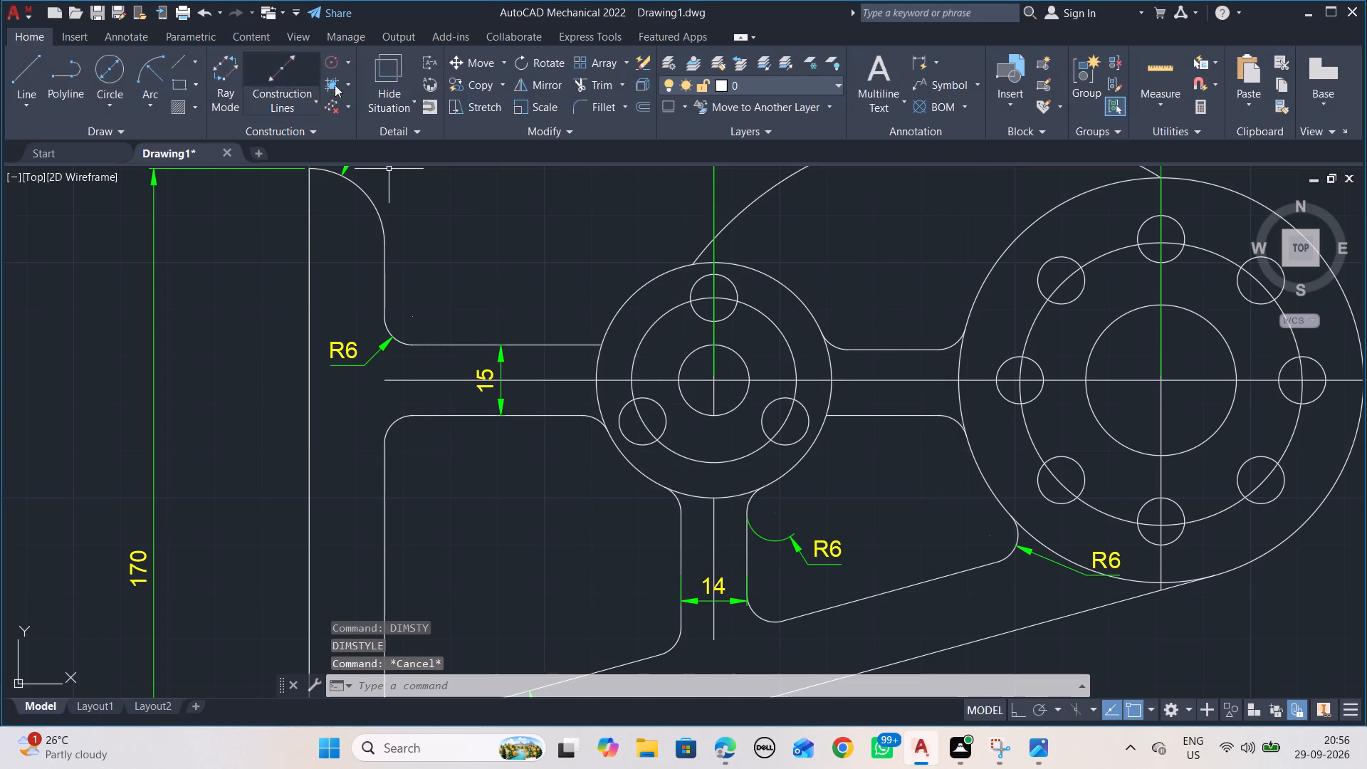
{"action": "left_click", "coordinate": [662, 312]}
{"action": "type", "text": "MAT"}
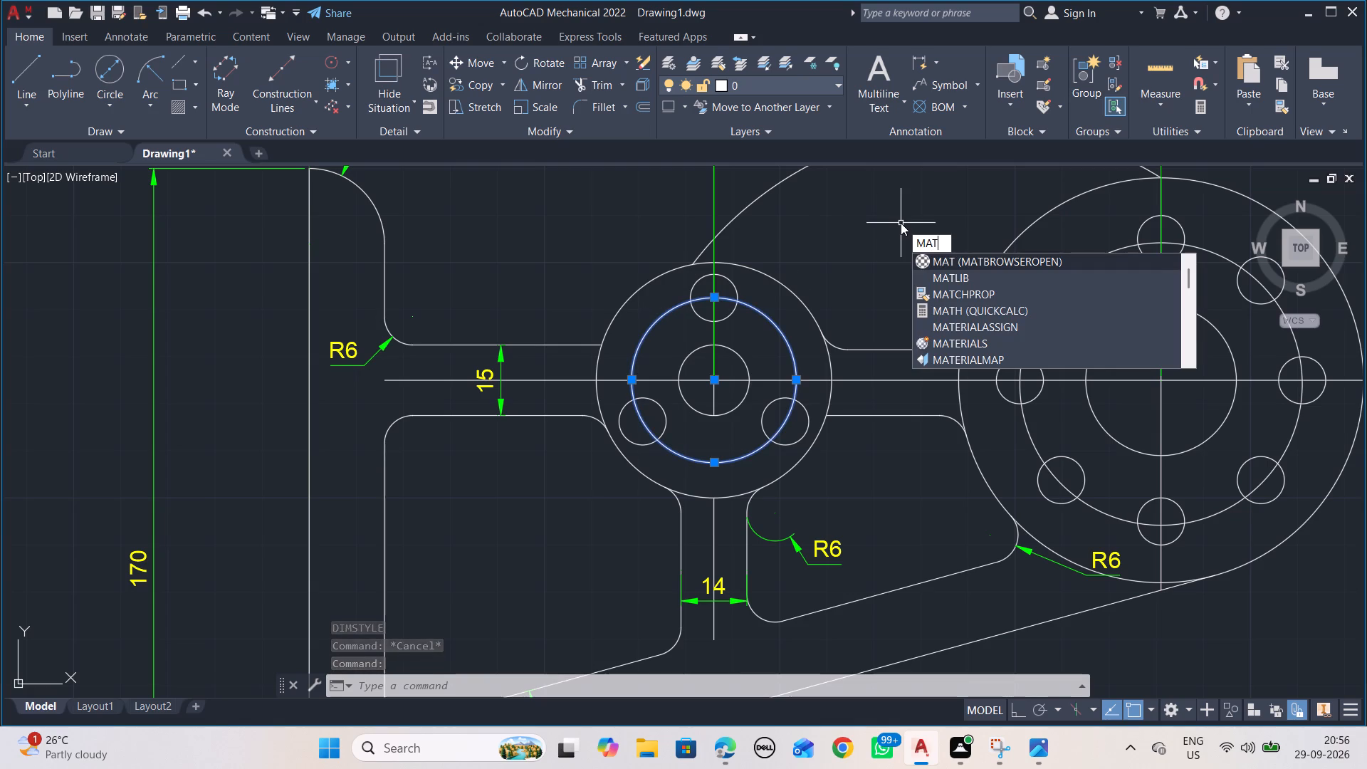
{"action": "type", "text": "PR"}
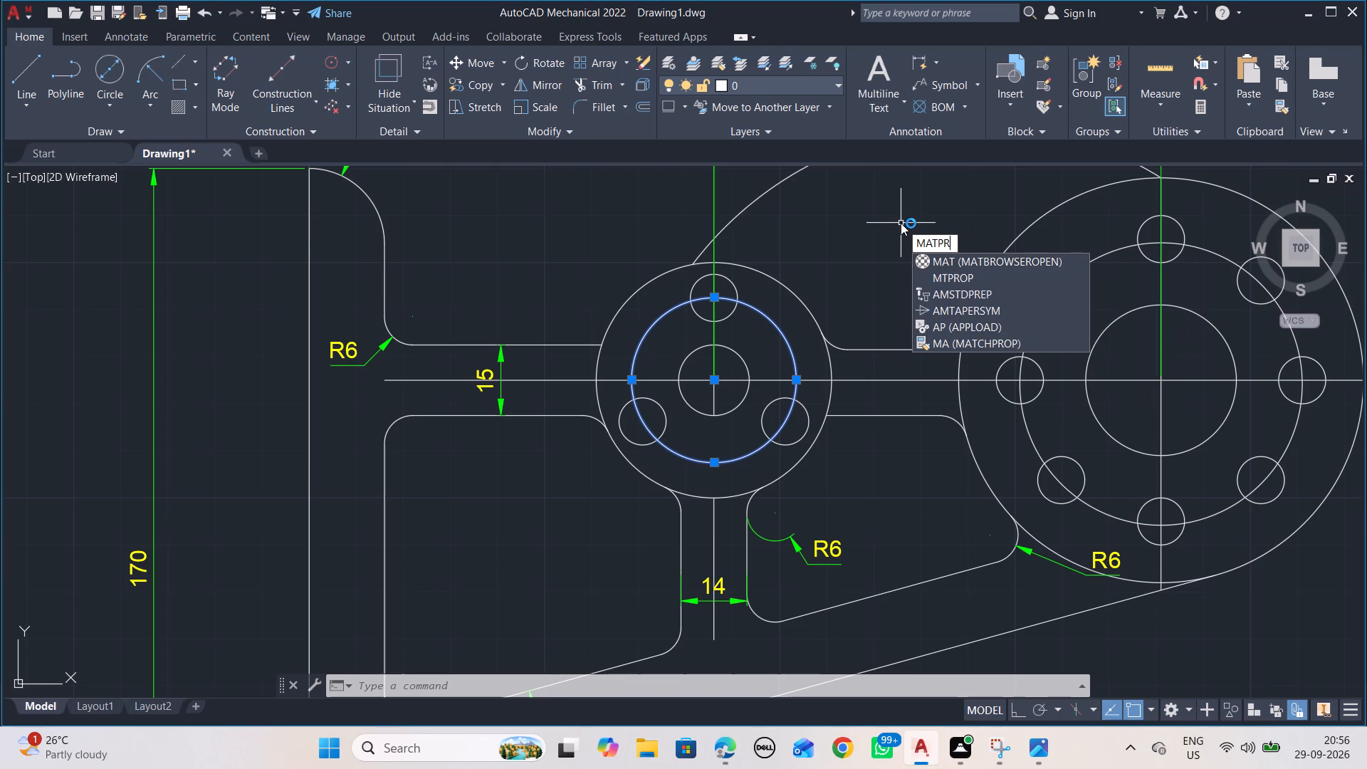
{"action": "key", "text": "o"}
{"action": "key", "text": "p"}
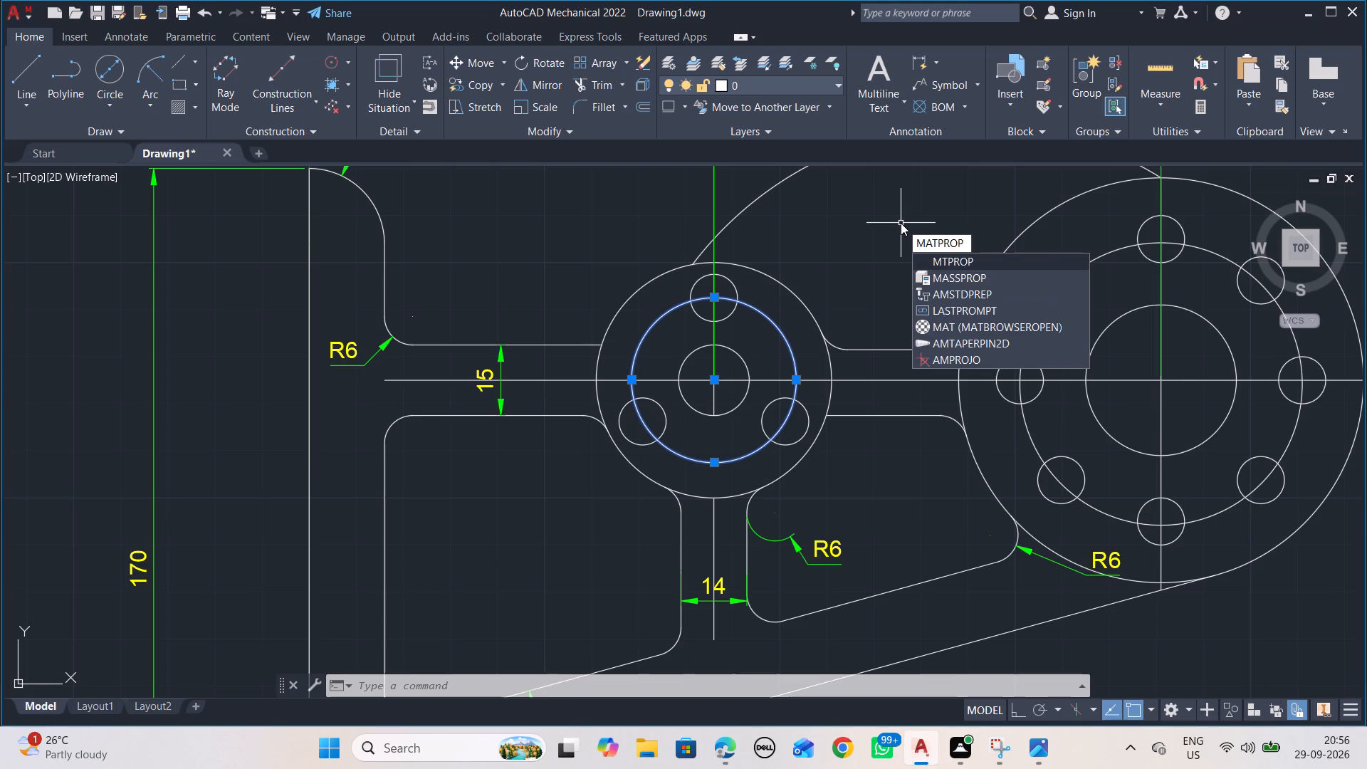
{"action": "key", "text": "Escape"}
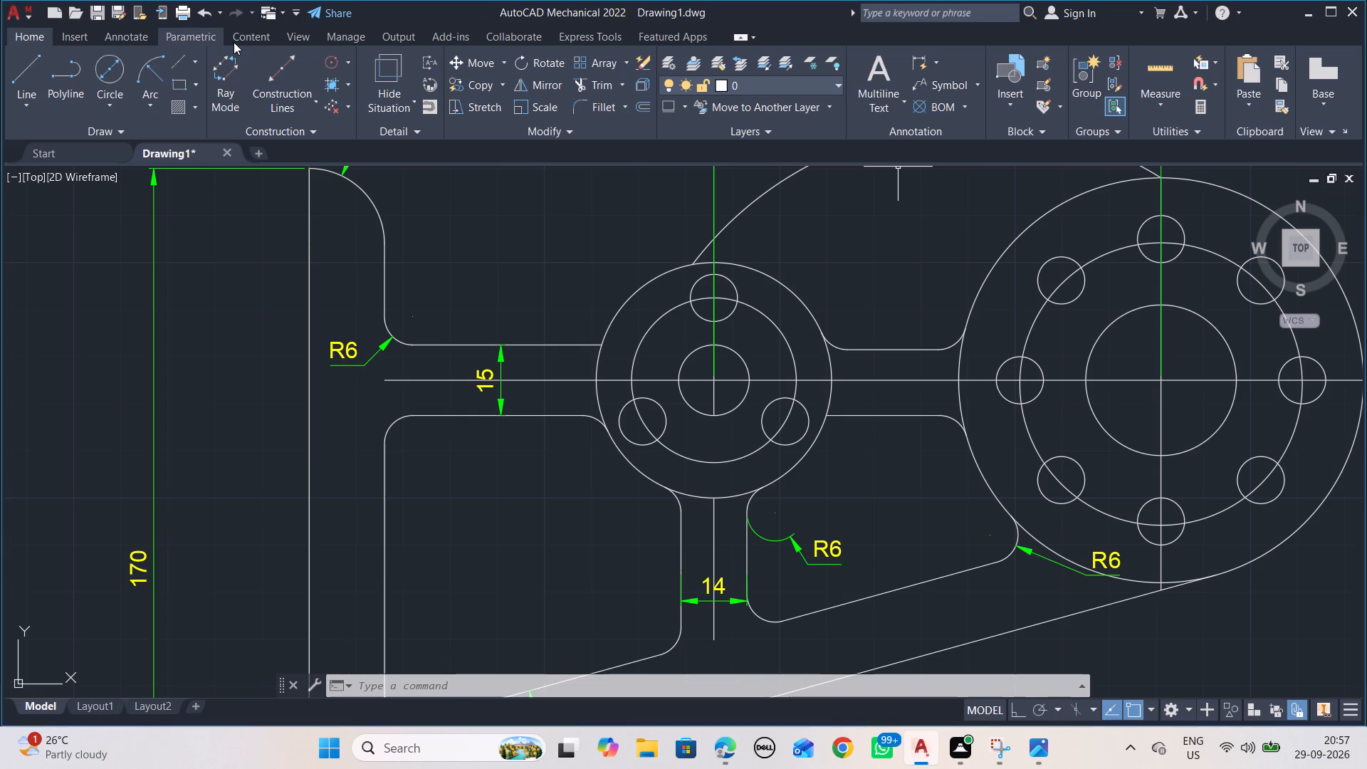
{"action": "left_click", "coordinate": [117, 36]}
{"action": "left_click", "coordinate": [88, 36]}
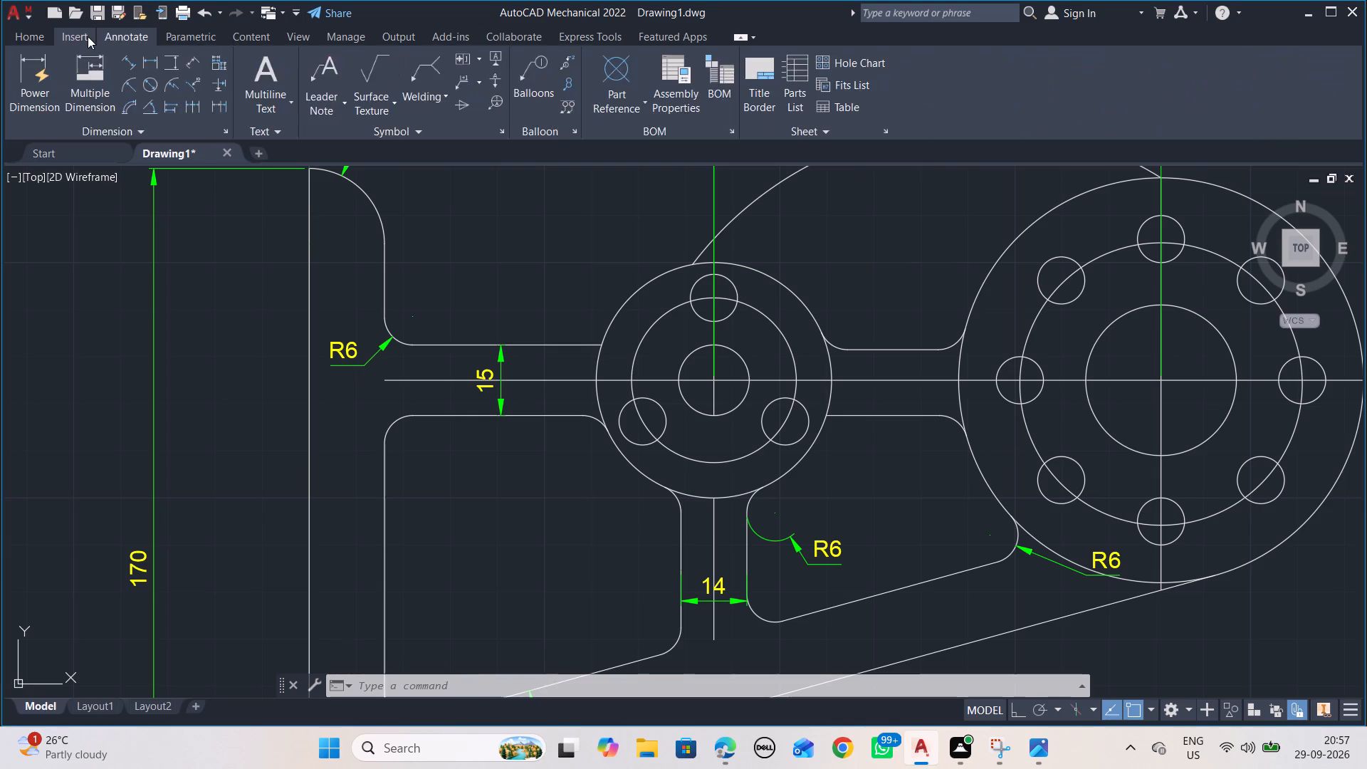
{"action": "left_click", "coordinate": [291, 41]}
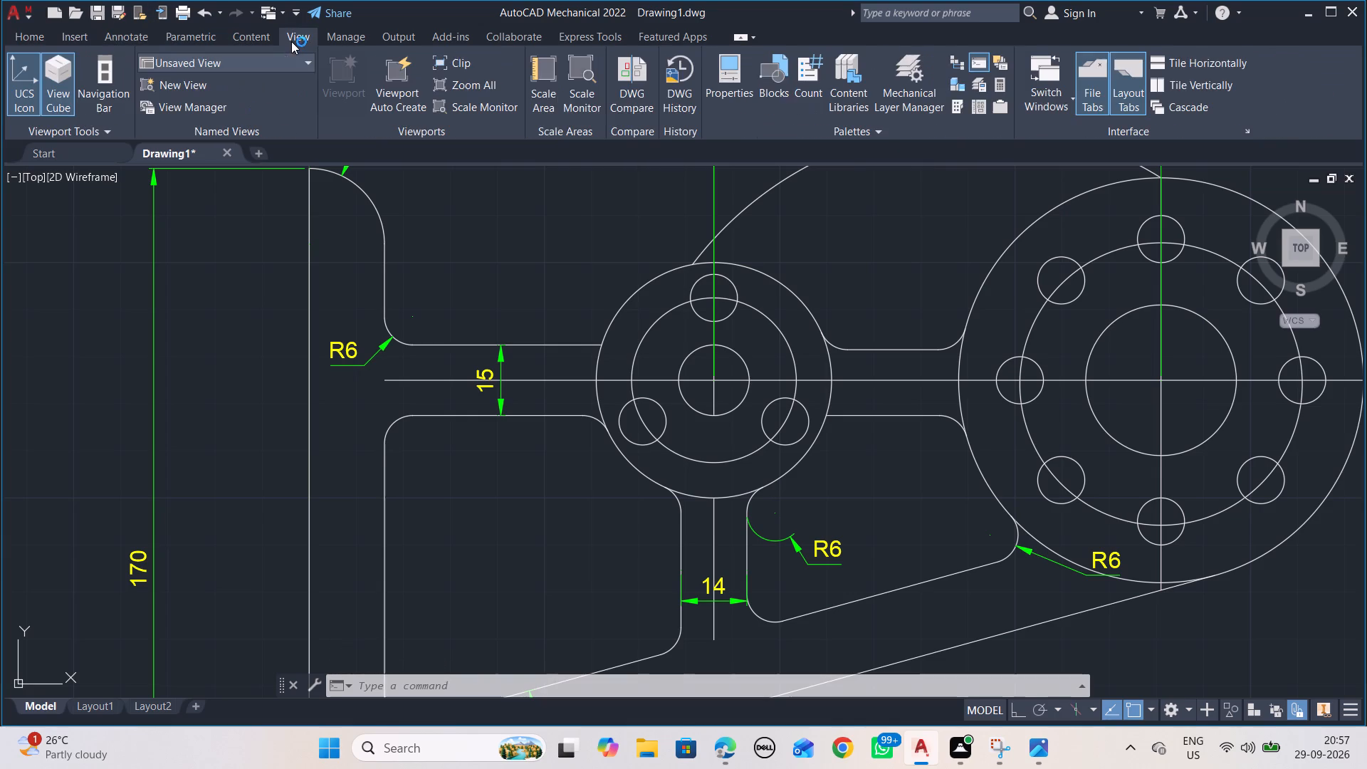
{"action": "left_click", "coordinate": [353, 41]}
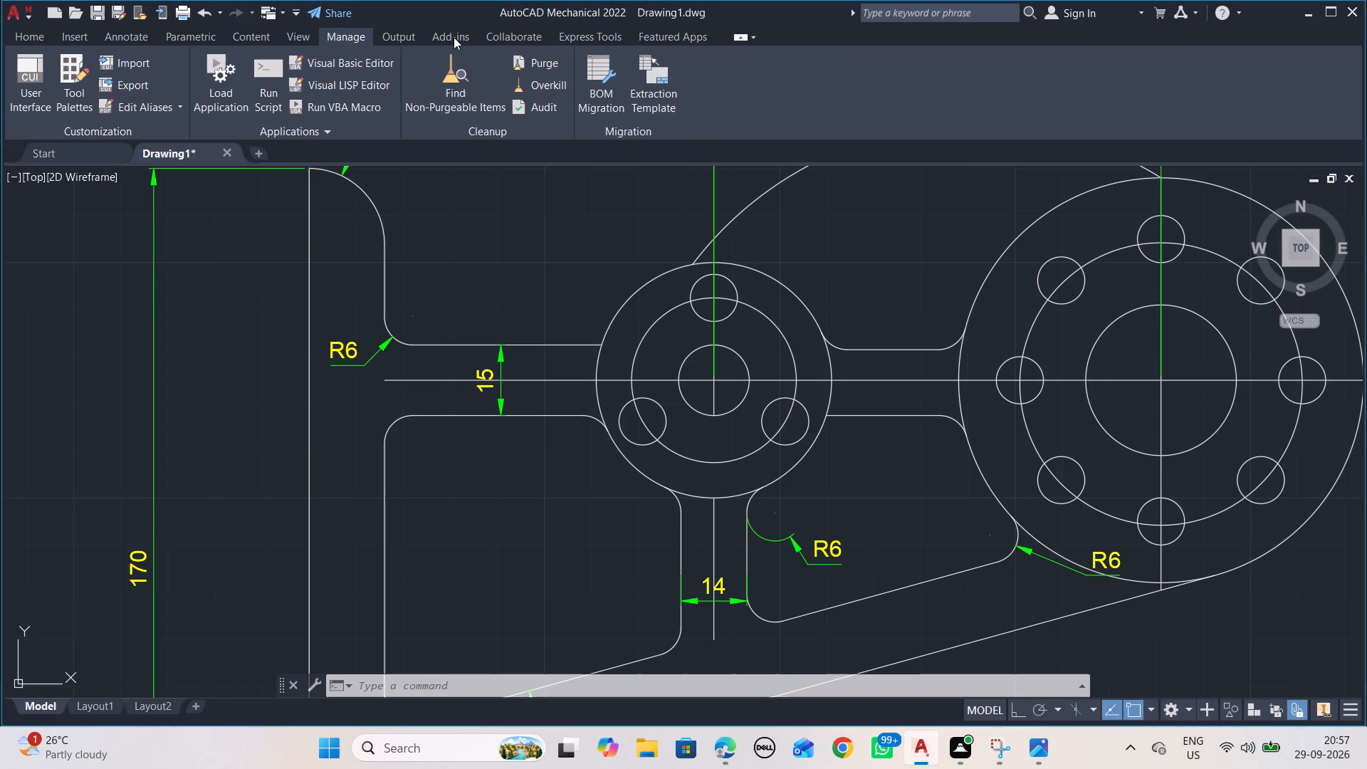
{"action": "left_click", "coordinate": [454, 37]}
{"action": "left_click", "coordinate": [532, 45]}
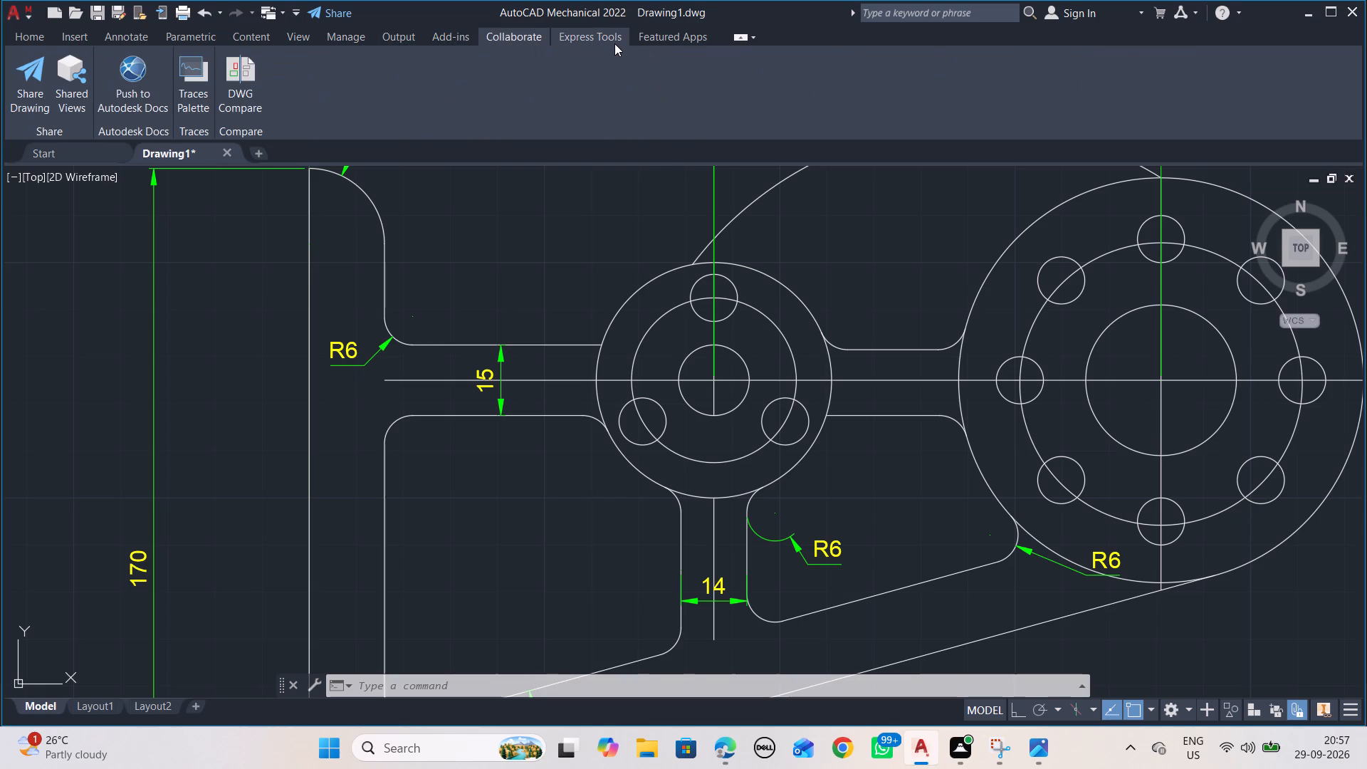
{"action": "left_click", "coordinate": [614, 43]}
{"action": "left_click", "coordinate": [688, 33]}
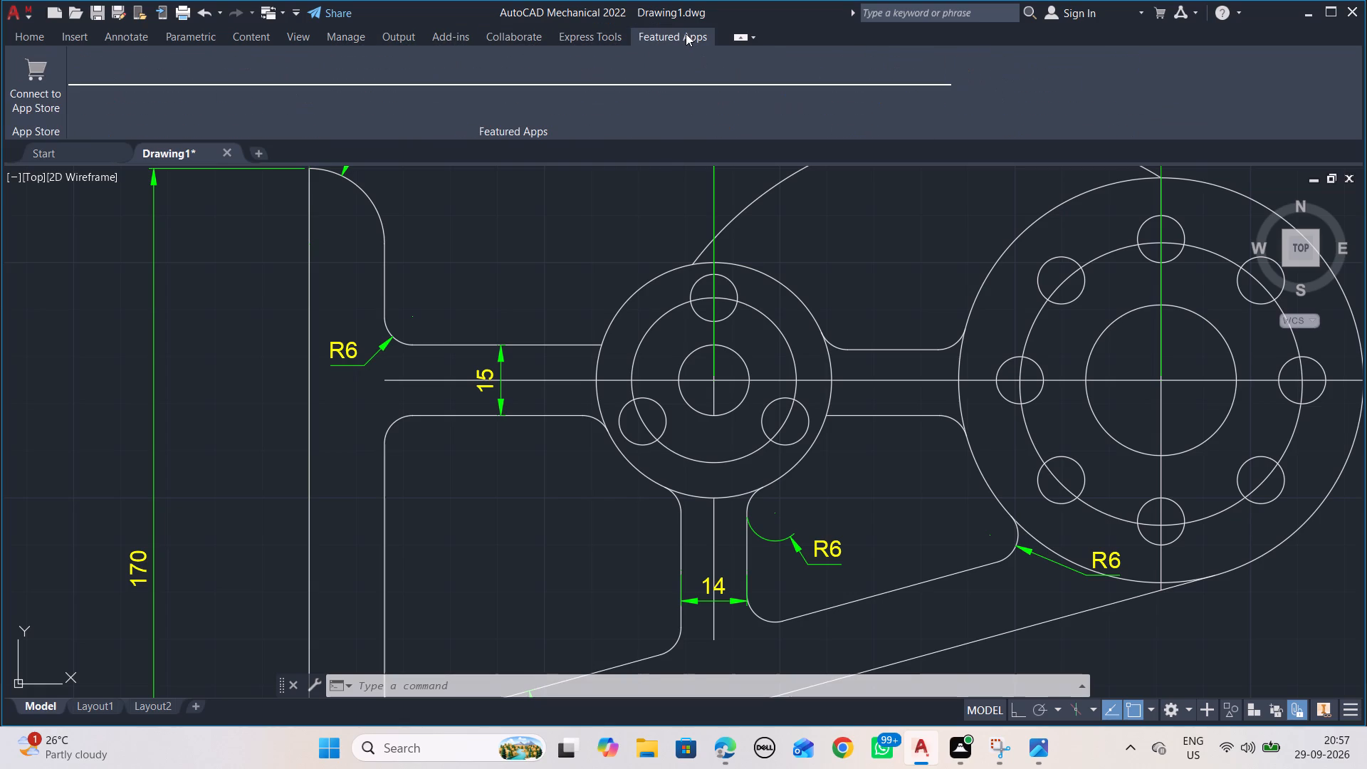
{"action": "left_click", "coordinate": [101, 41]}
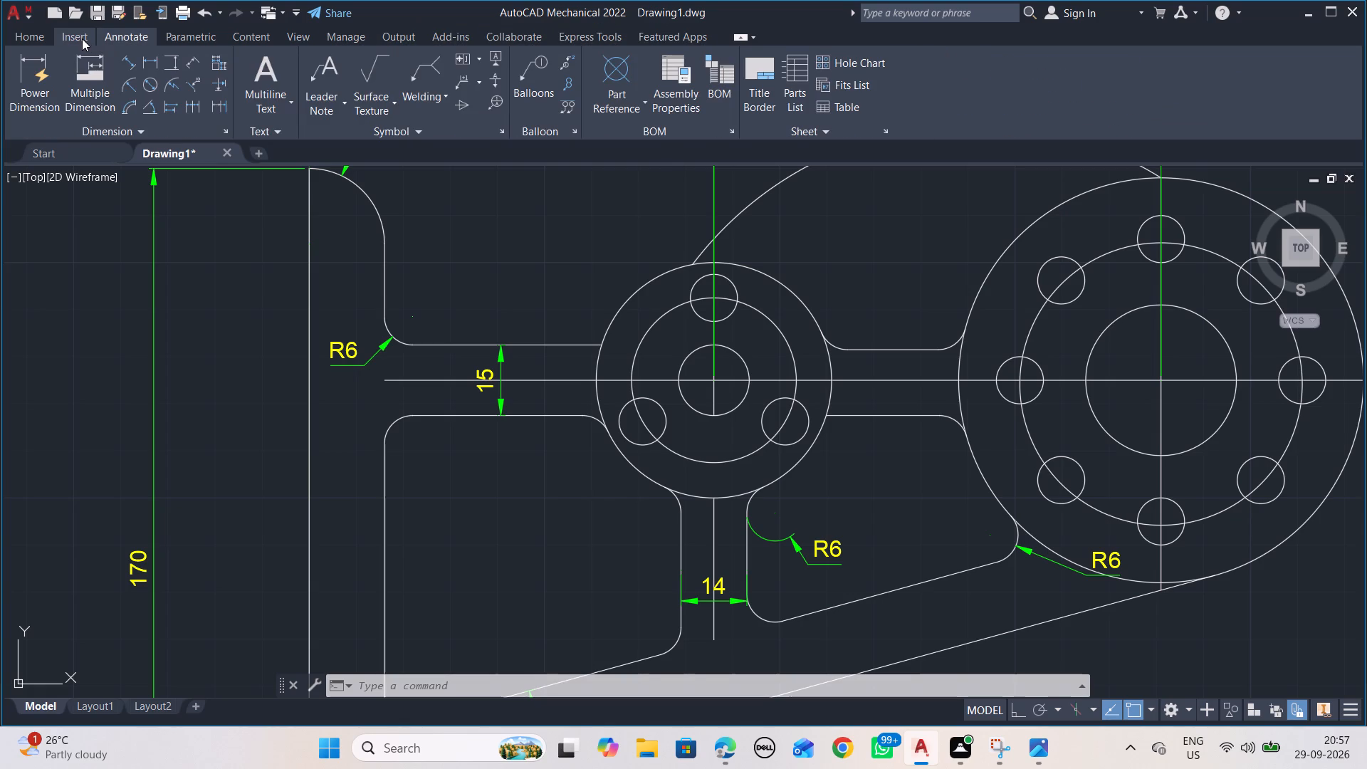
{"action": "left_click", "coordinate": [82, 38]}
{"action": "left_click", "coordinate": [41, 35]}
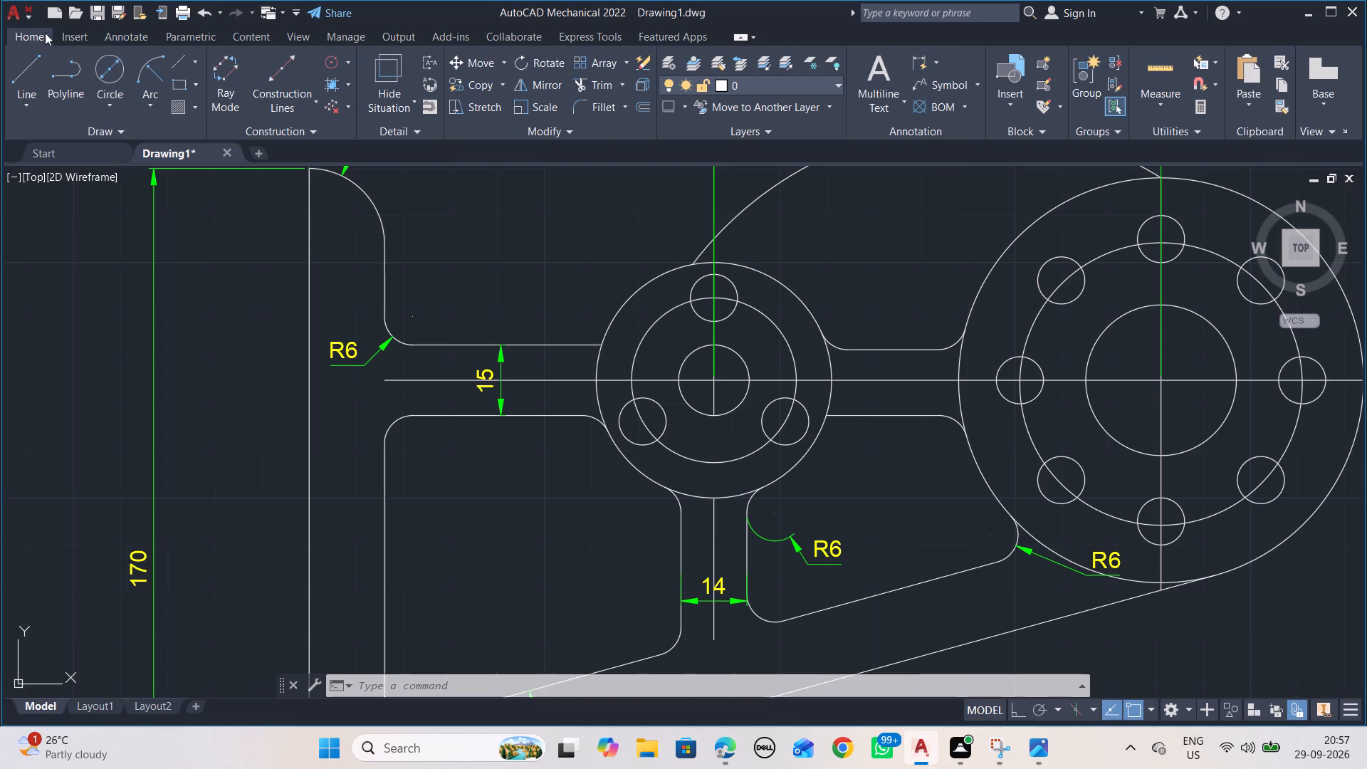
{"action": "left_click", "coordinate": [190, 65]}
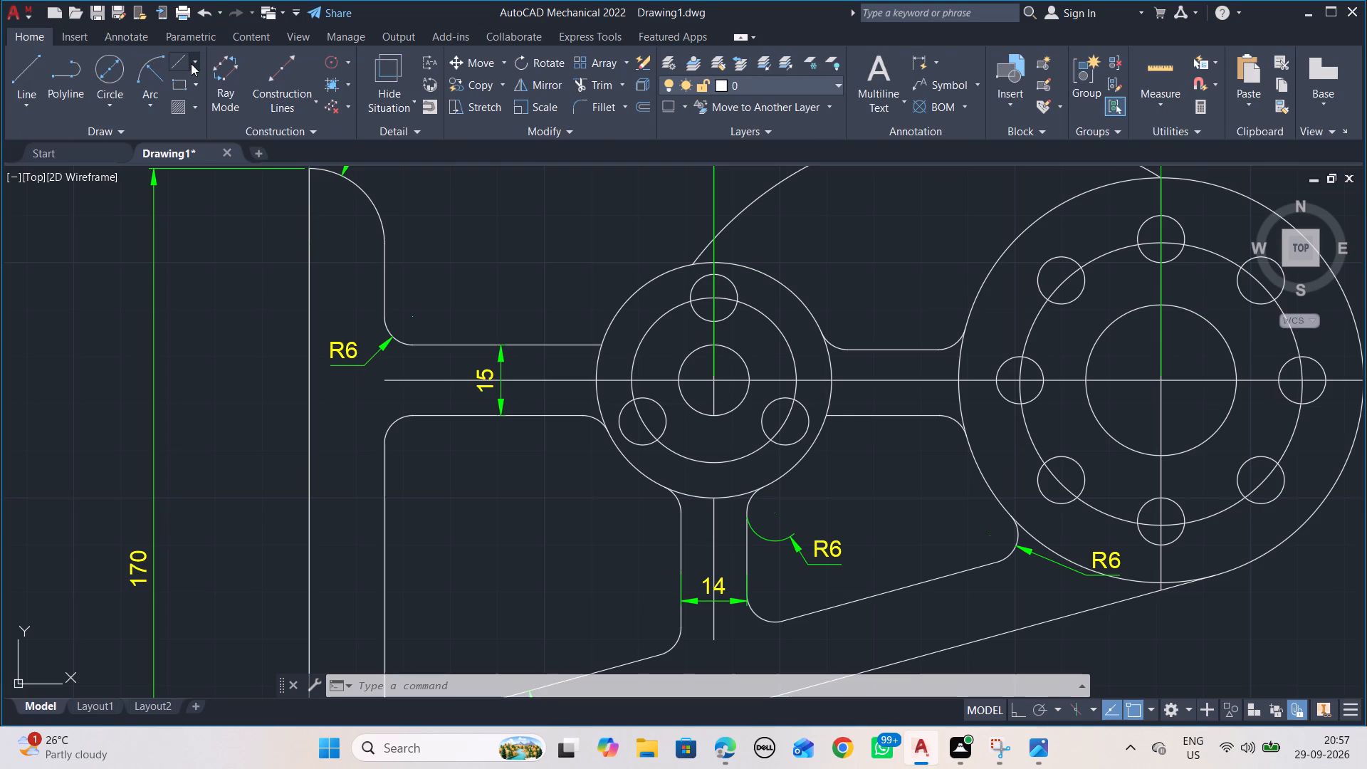
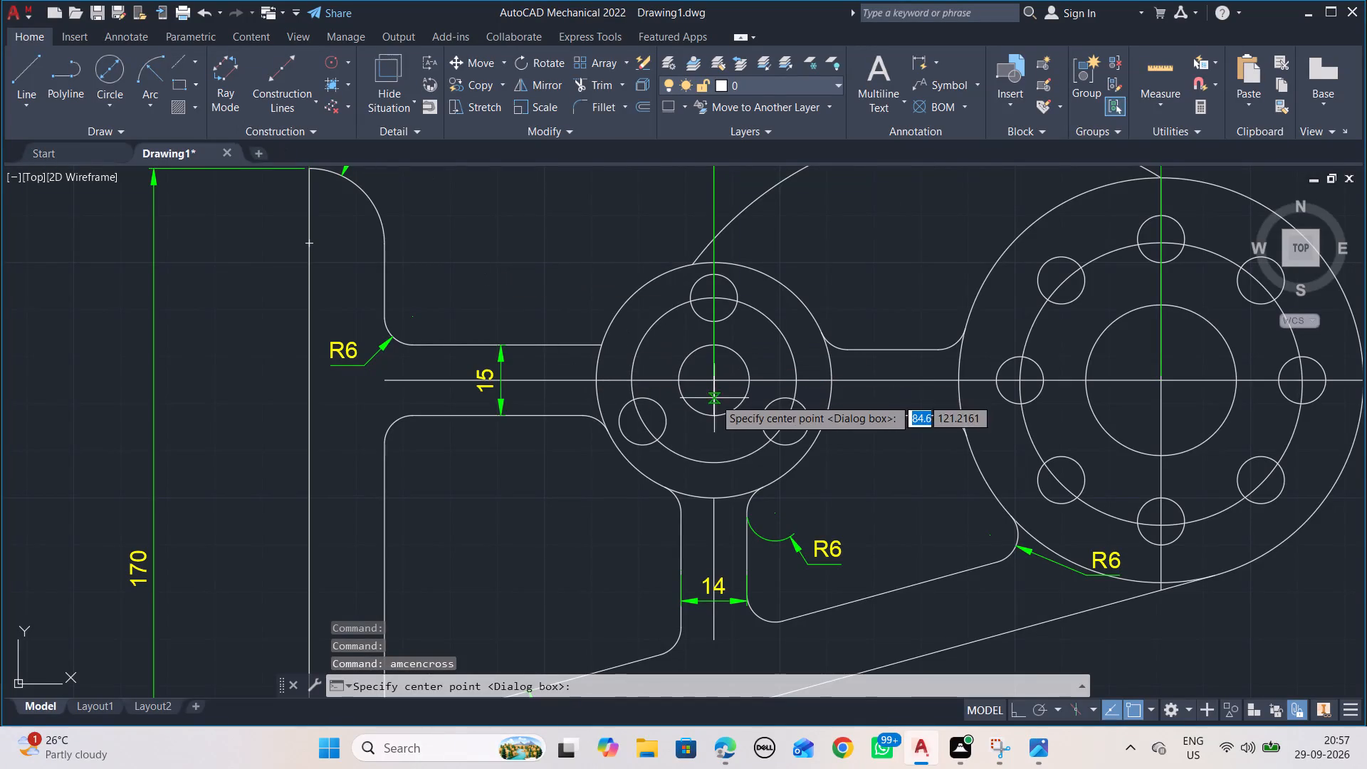
Place a centerline cross of about 42.6 mm diameter at the centre of the small three-hole hub.
{"action": "left_click", "coordinate": [713, 380]}
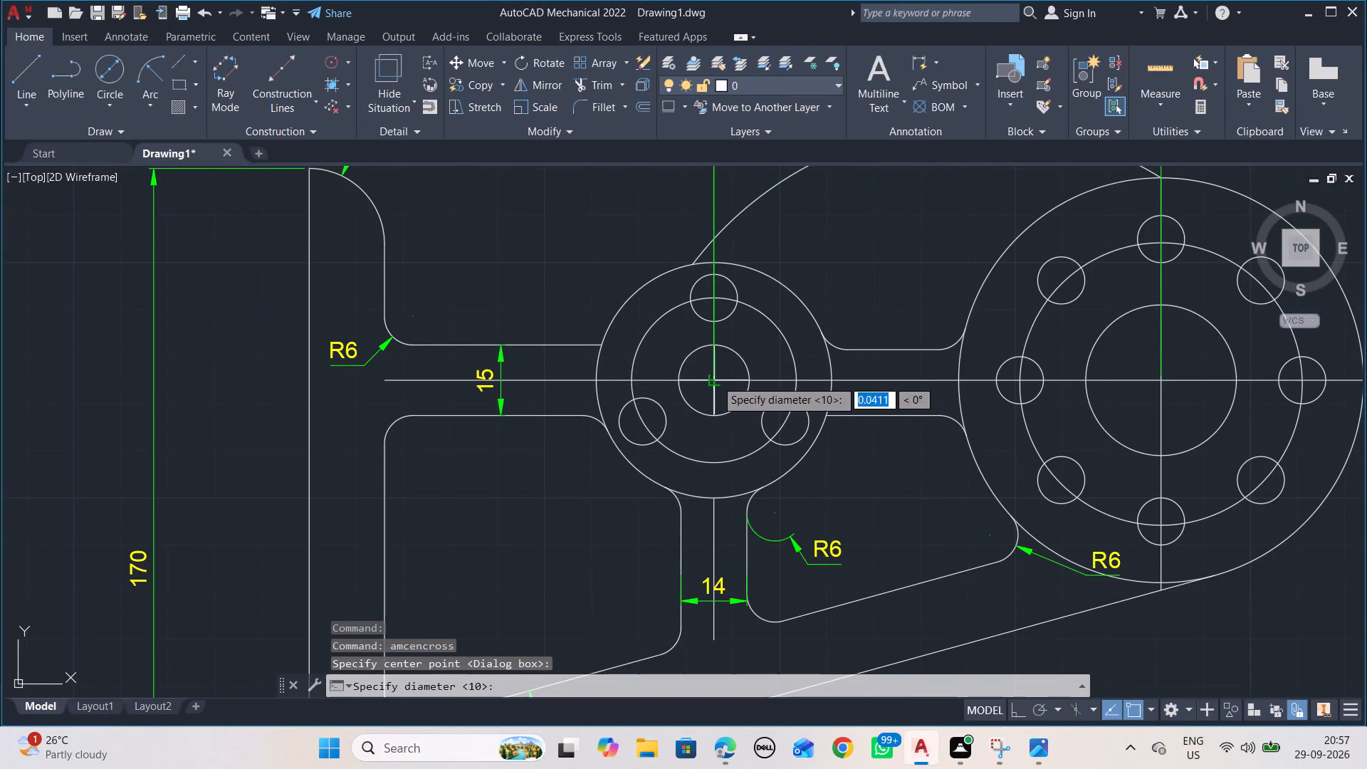
{"action": "left_click", "coordinate": [811, 355]}
{"action": "key", "text": "grave"}
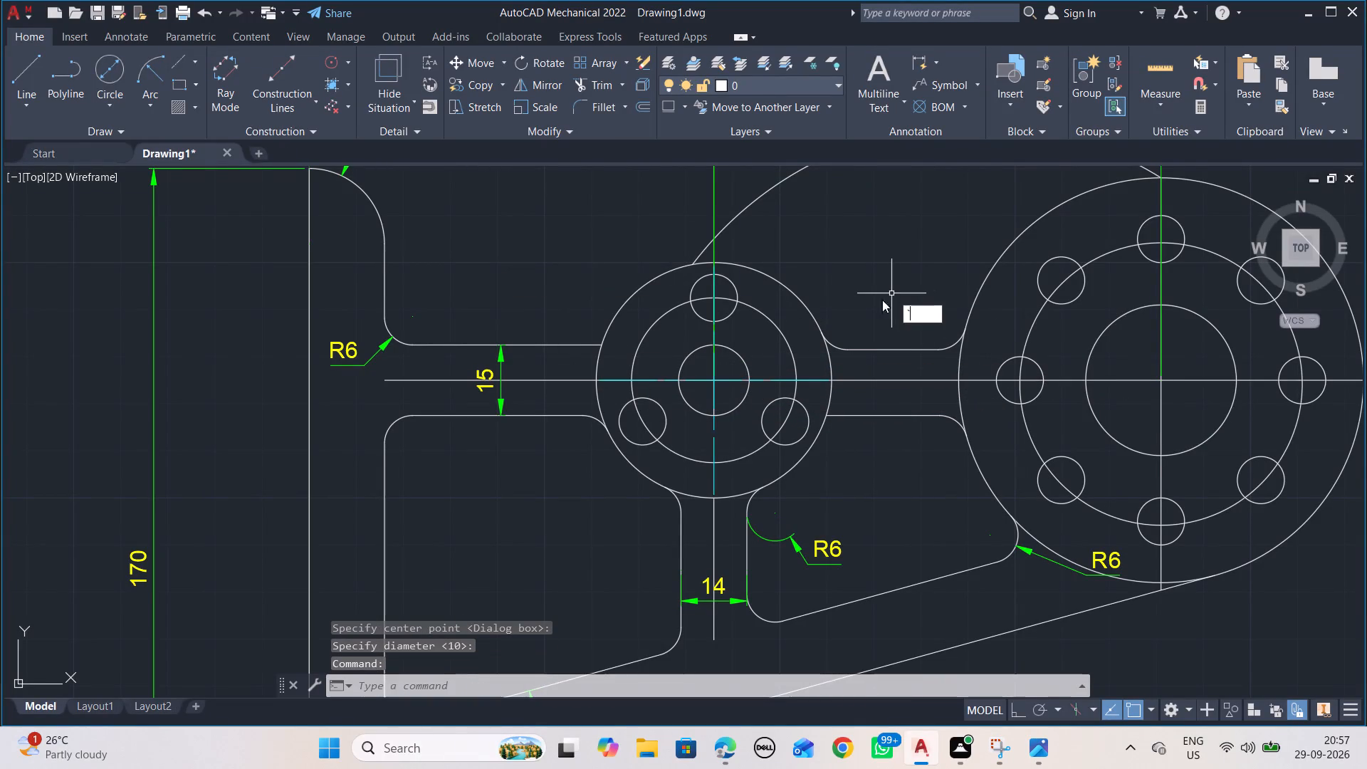
{"action": "key", "text": "grave"}
{"action": "key", "text": "Escape"}
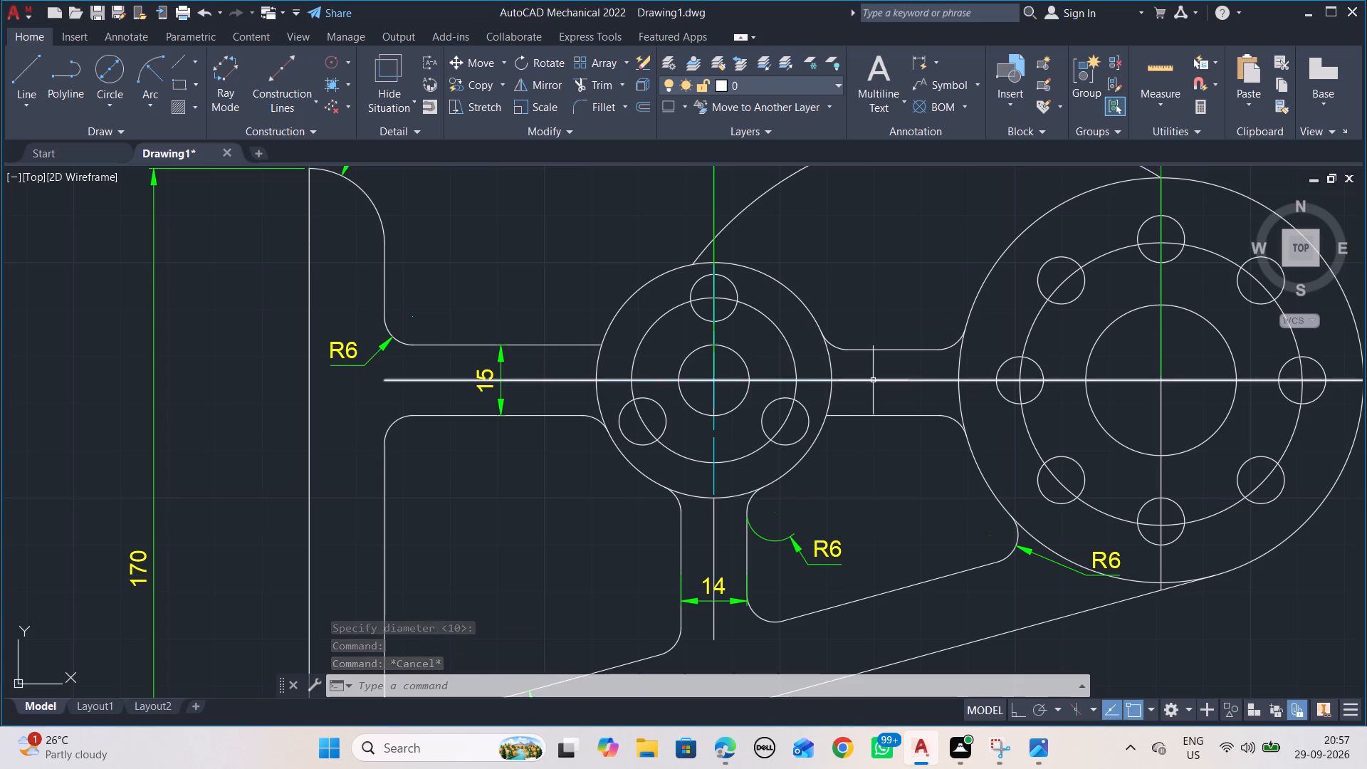
Erase the white horizontal construction line through both hubs and the white vertical line below the small hub.
{"action": "left_click", "coordinate": [873, 380]}
{"action": "key", "text": "Delete"}
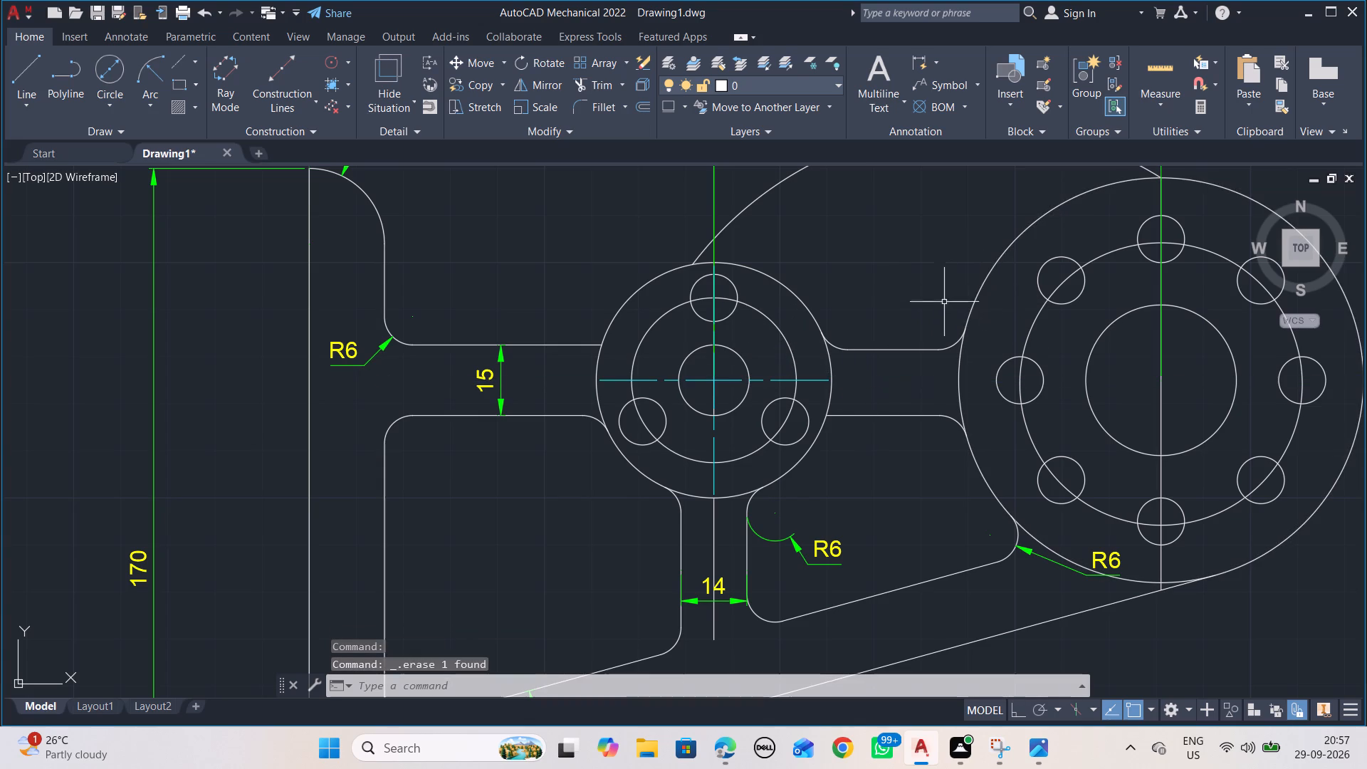
{"action": "left_click", "coordinate": [714, 527]}
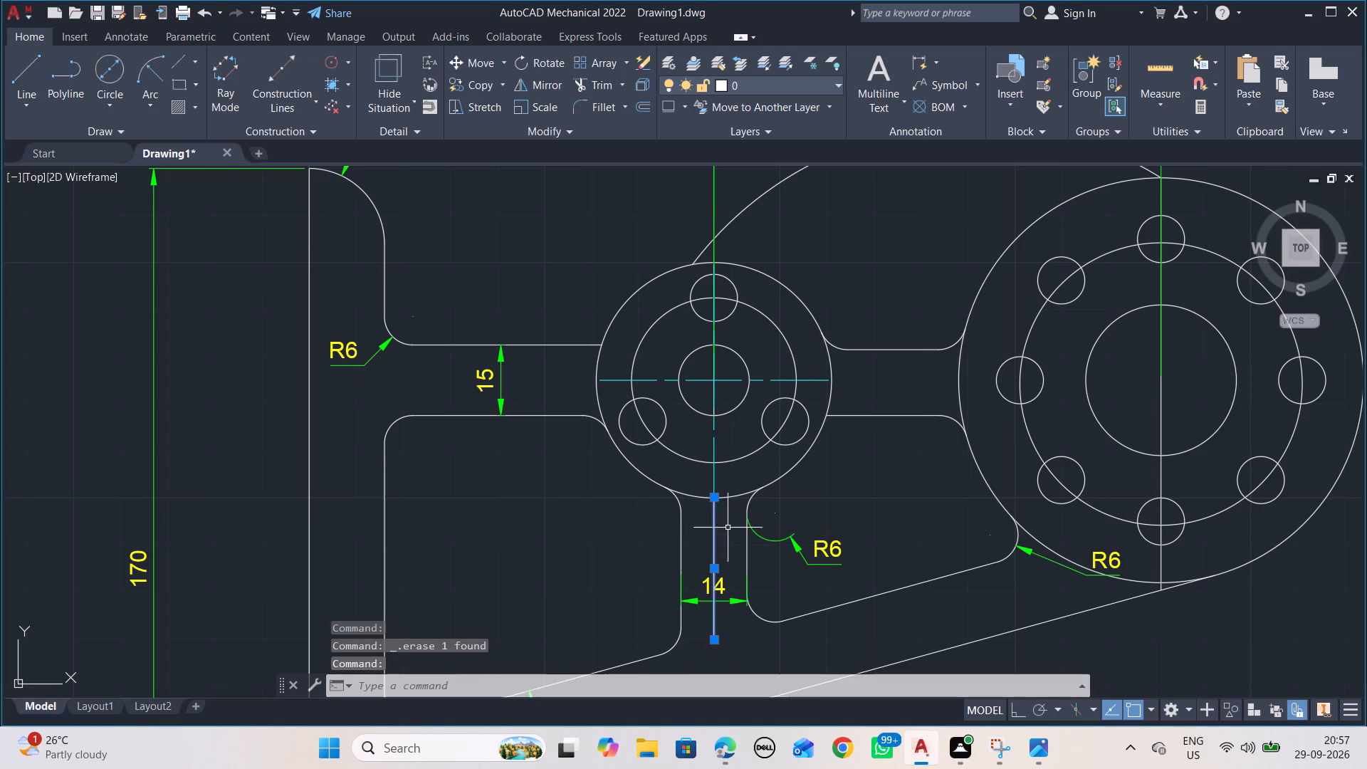
{"action": "key", "text": "Delete"}
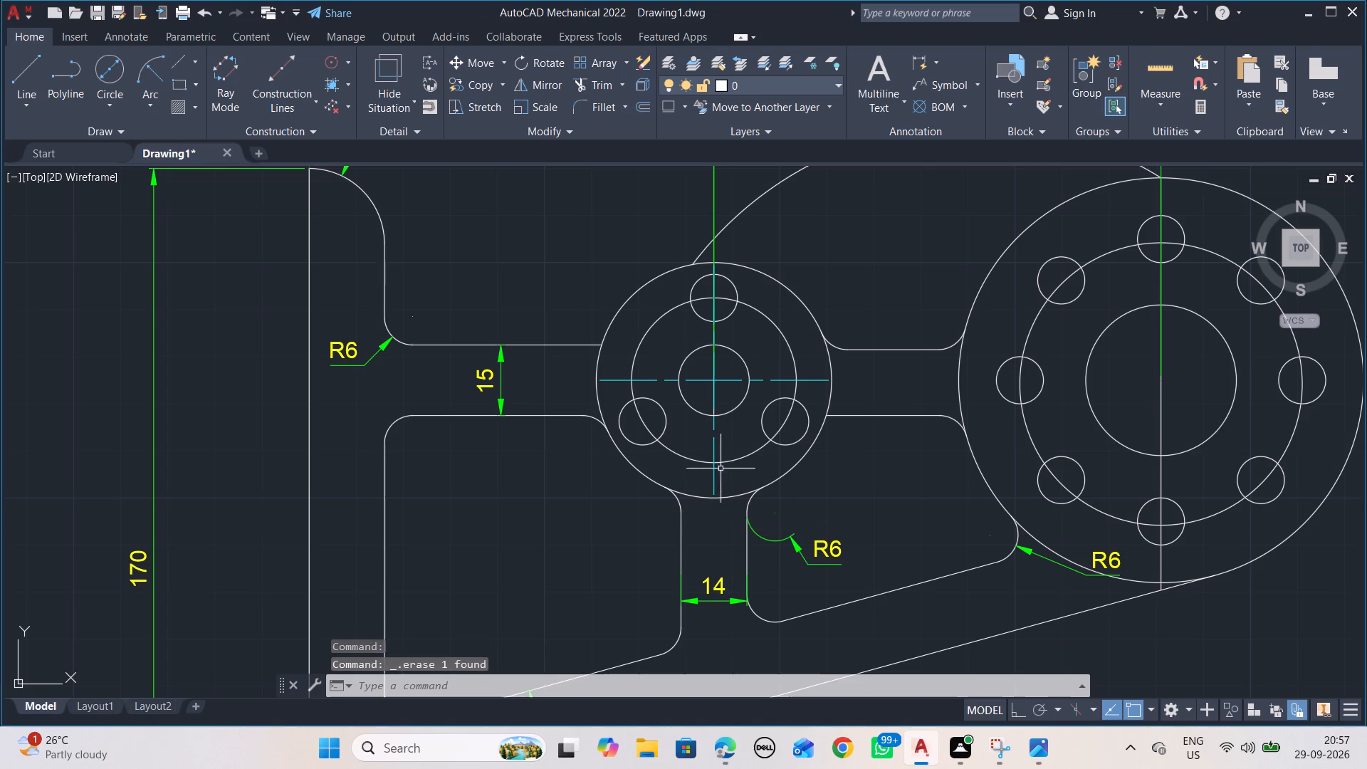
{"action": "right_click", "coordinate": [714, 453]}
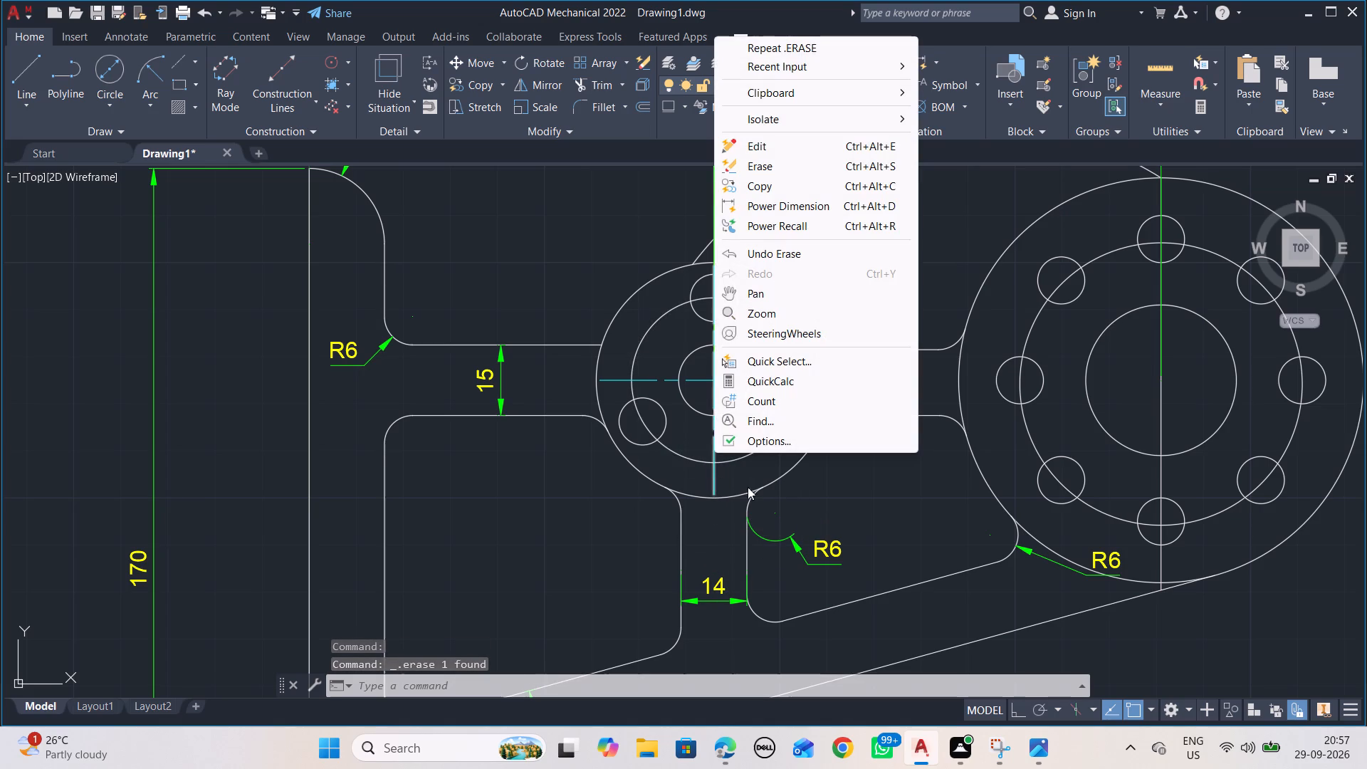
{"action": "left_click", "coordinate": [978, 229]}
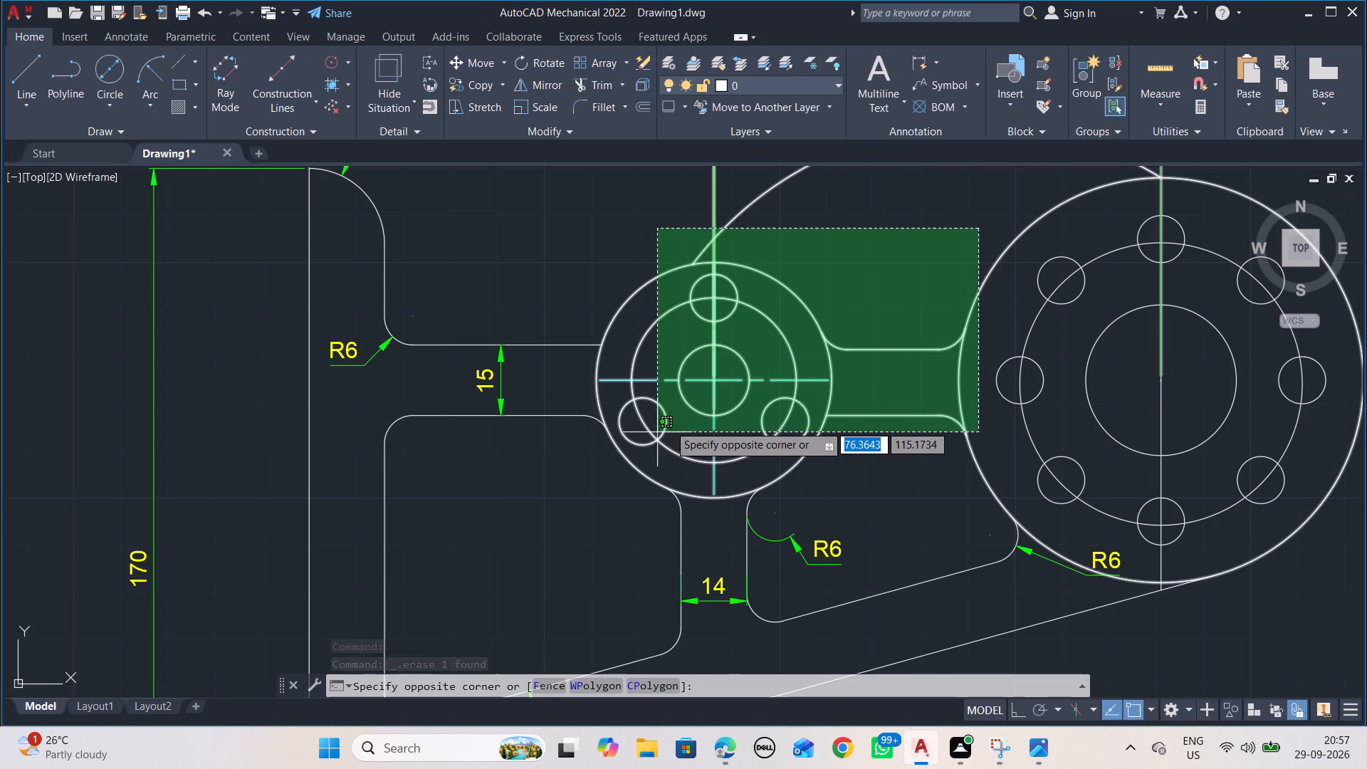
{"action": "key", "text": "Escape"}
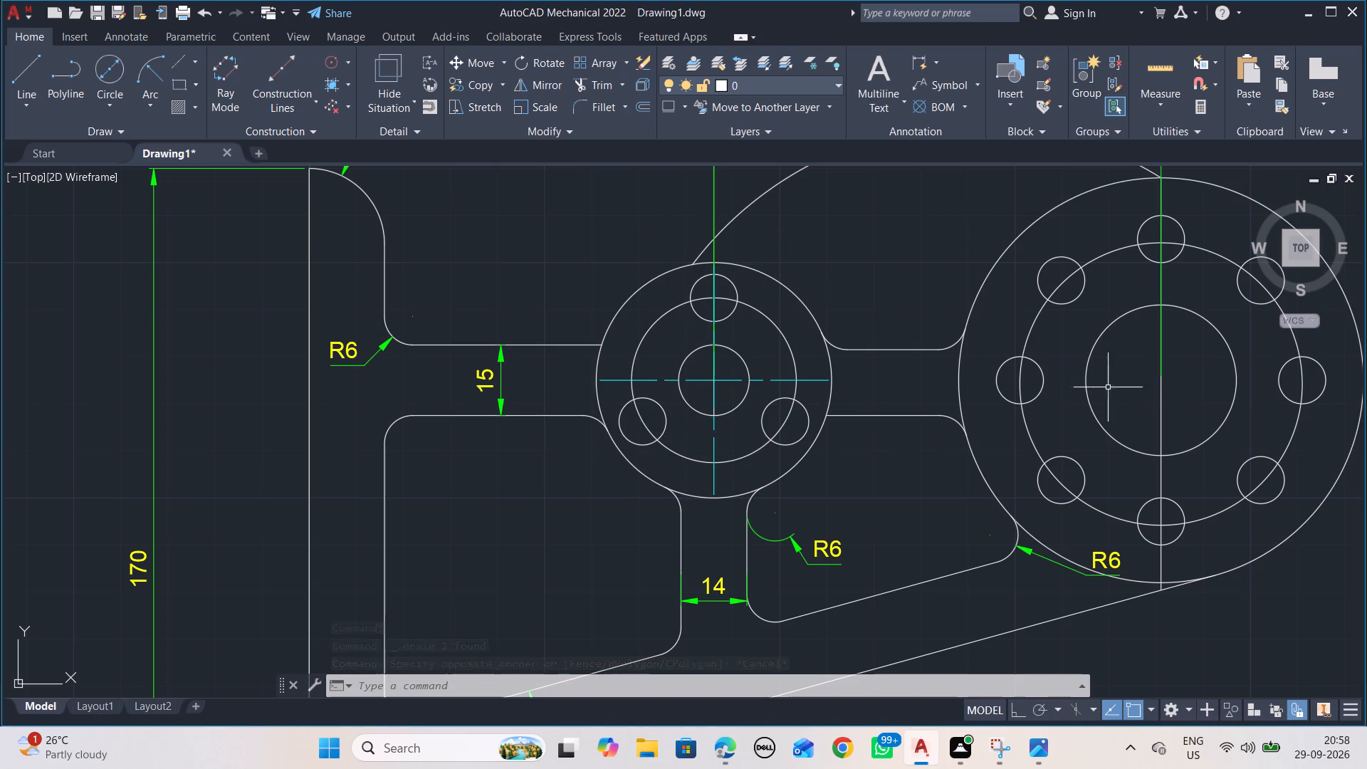
Erase the white vertical construction line through the large eight-hole hub.
{"action": "left_click", "coordinate": [1160, 414]}
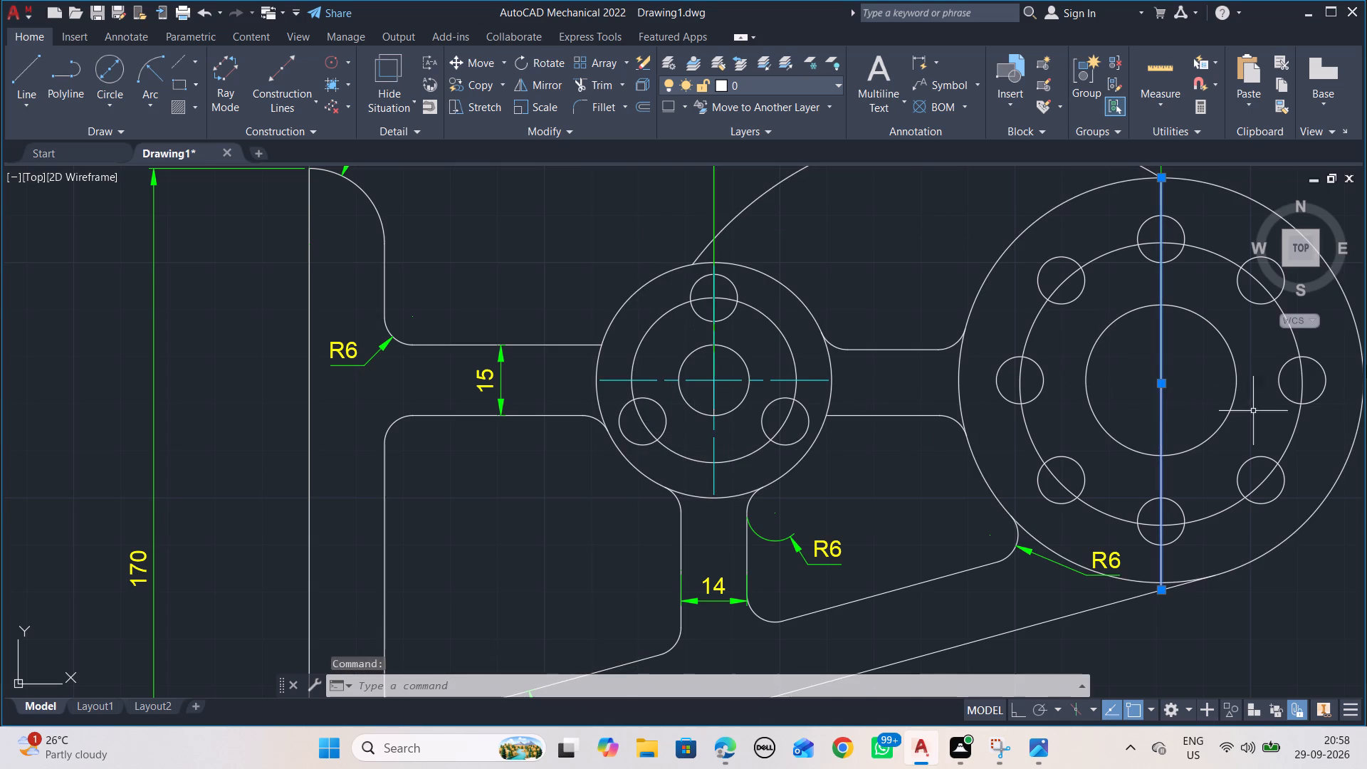
{"action": "key", "text": "Delete"}
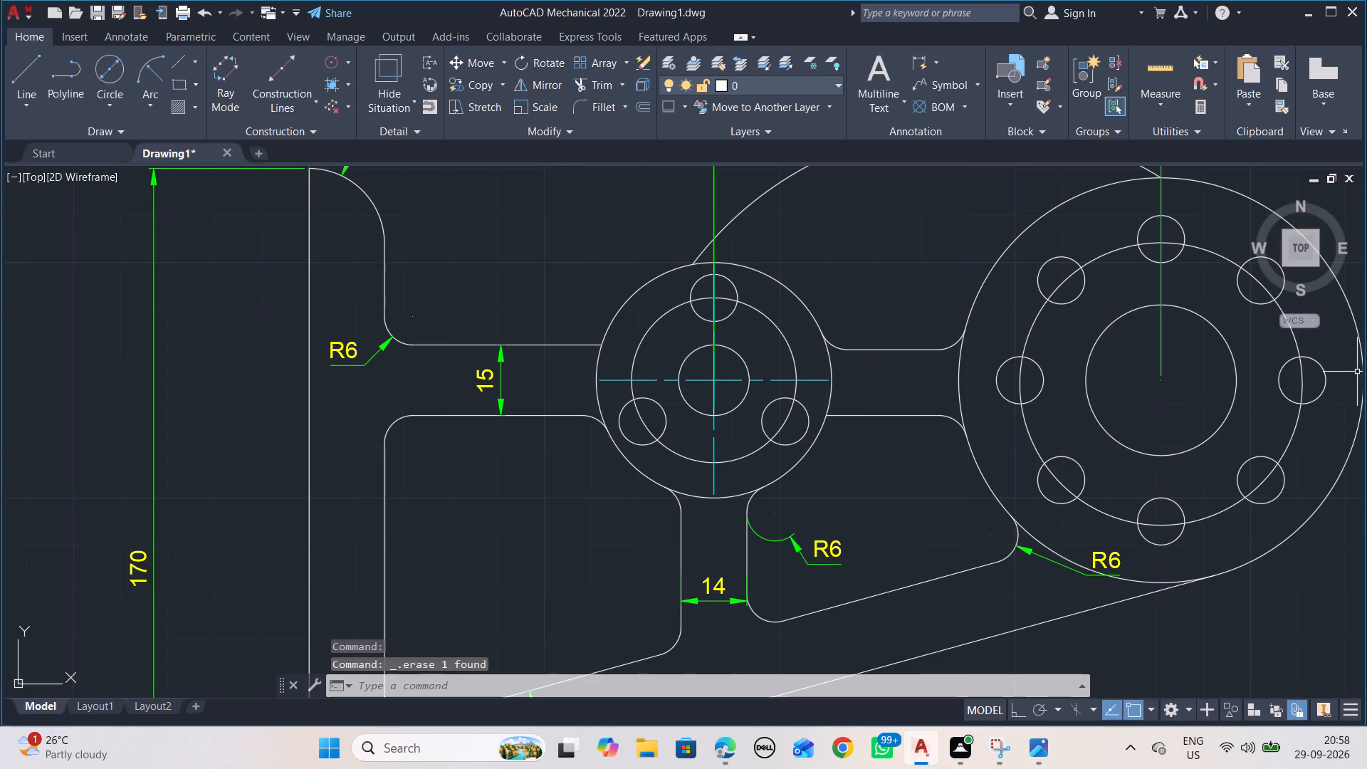
Place a centerline cross at the centre of the large eight-hole hub, reaching slightly past its outer circle.
{"action": "scroll", "coordinate": [1150, 349], "scroll_direction": "down", "scroll_amount": 2}
{"action": "scroll", "coordinate": [1053, 302], "scroll_direction": "up", "scroll_amount": 1}
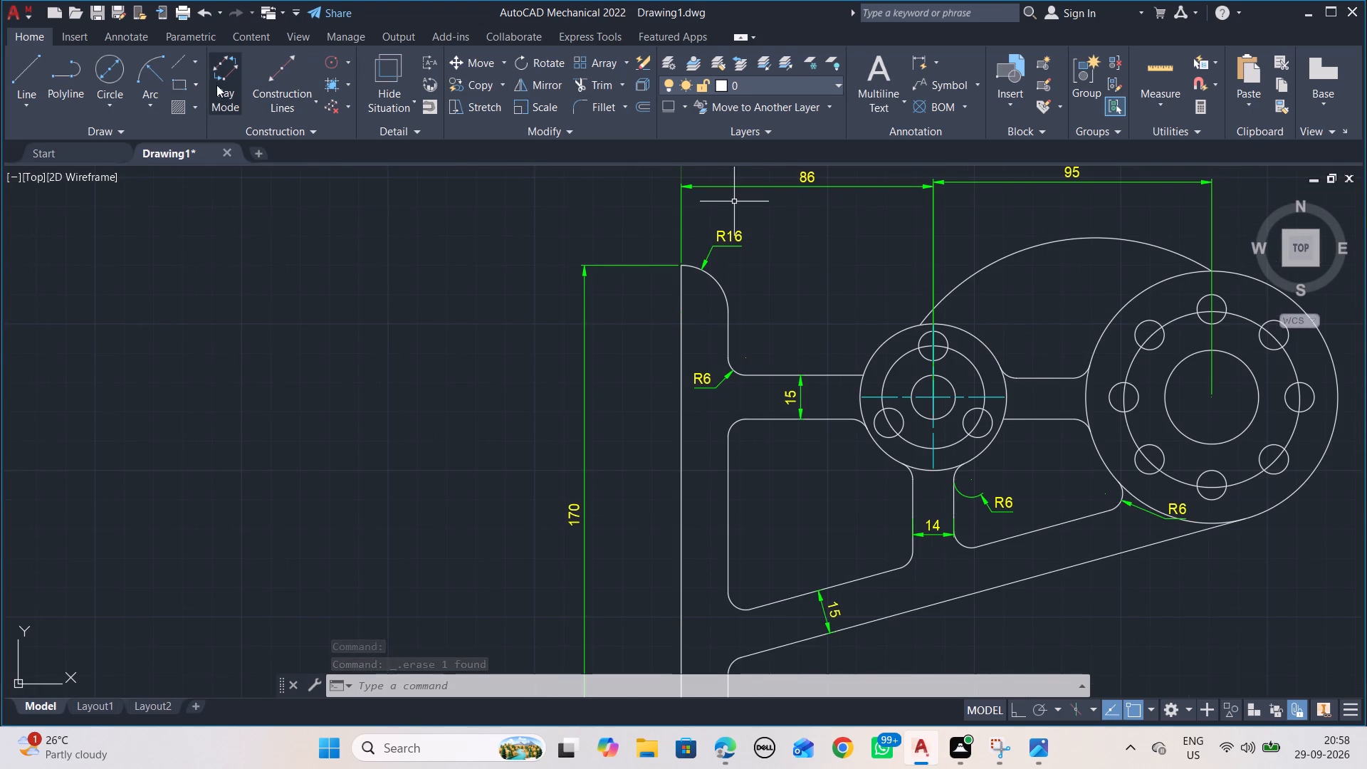
{"action": "left_click", "coordinate": [197, 63]}
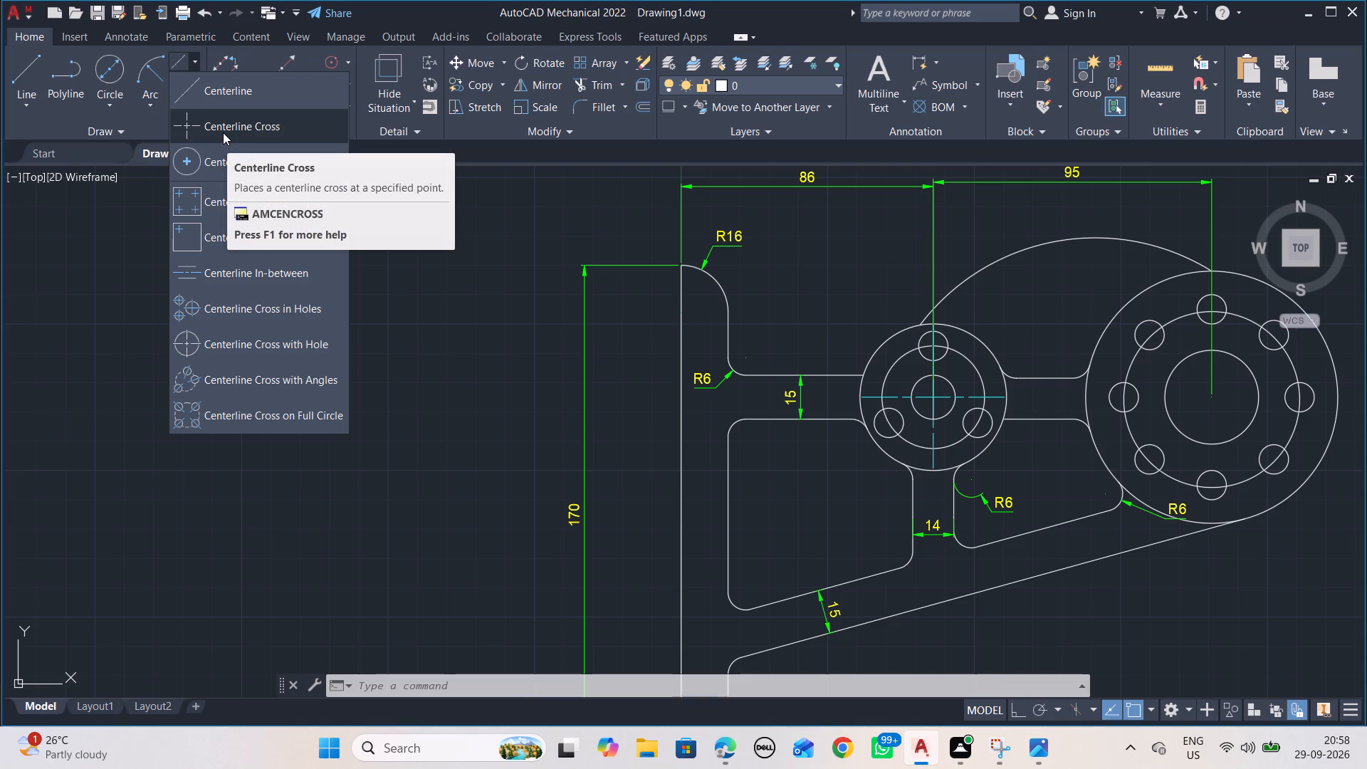
{"action": "left_click", "coordinate": [223, 131]}
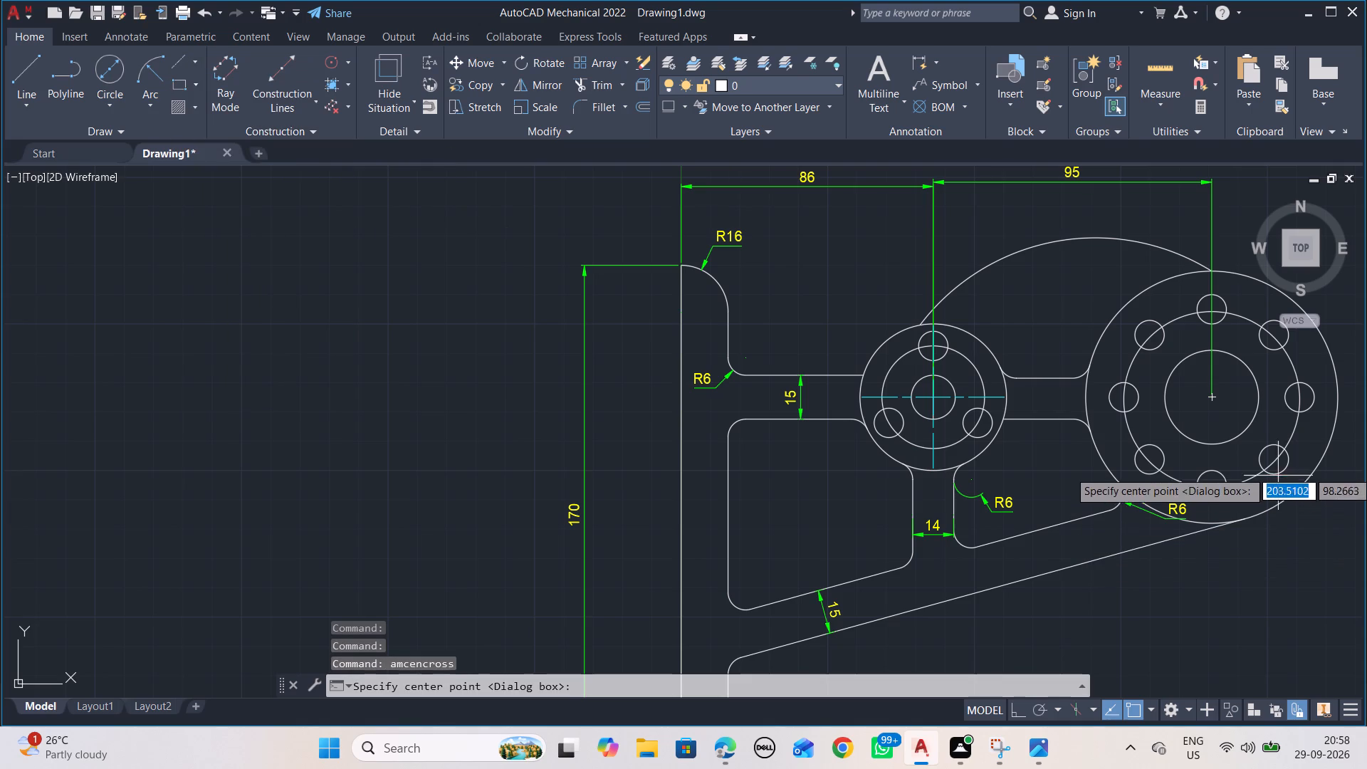
{"action": "left_click", "coordinate": [1213, 398]}
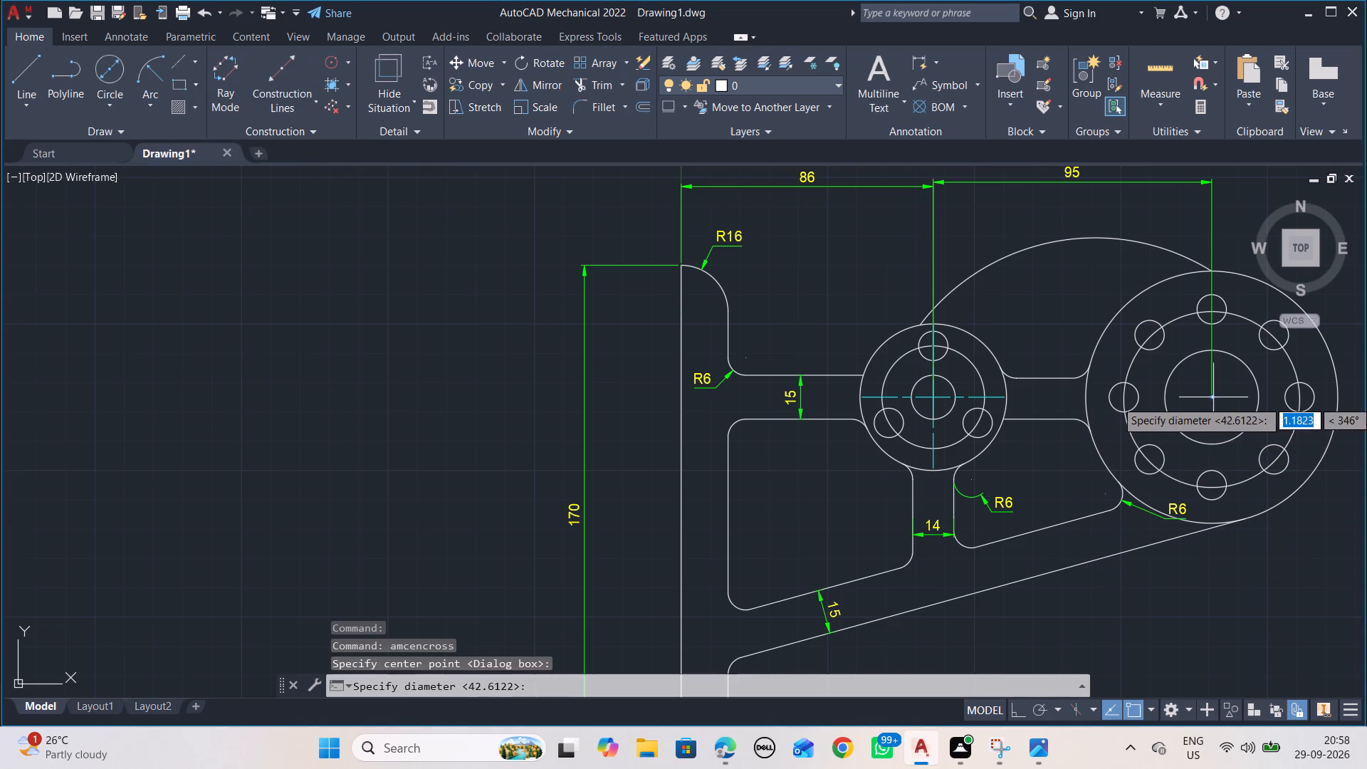
{"action": "left_click", "coordinate": [1313, 458]}
{"action": "key", "text": "Escape"}
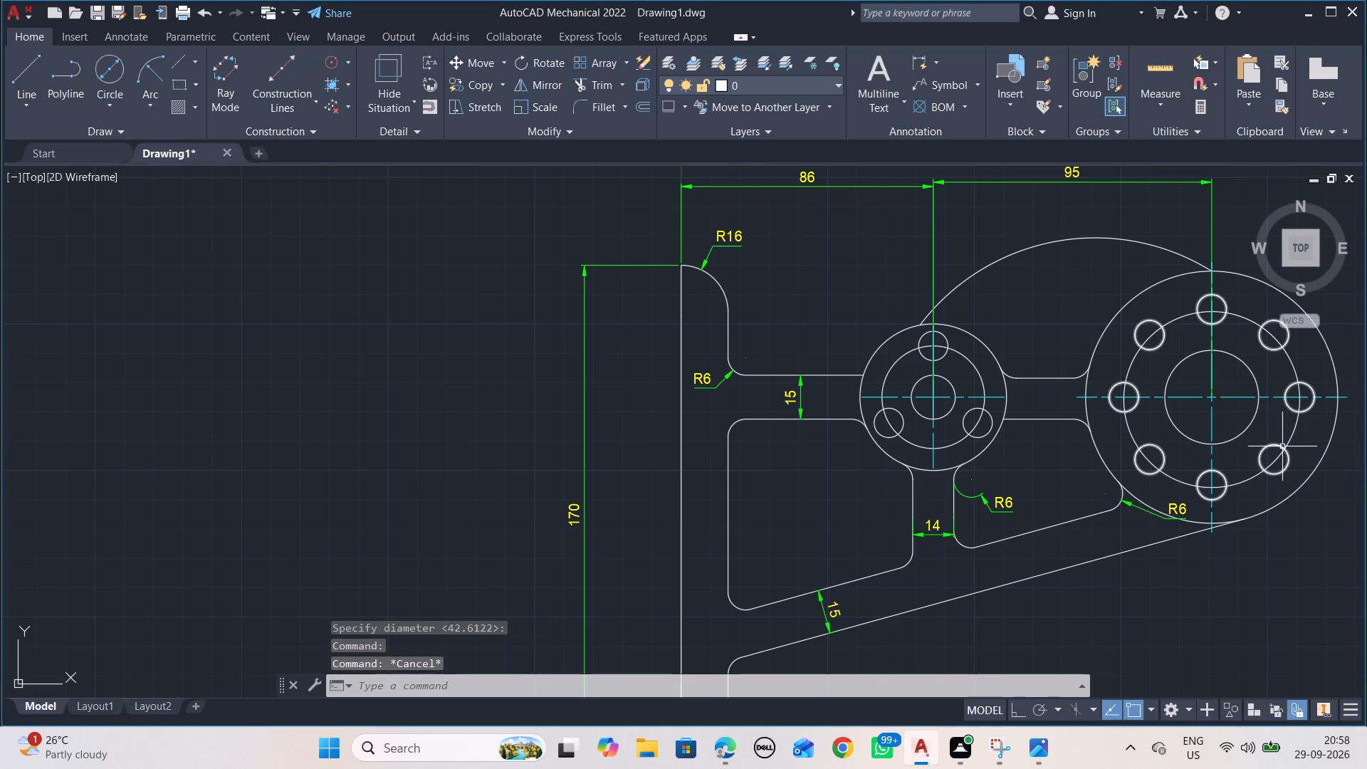
Check the reference drawing and stretch the large hub's horizontal centerline to the small hub's outer edge.
{"action": "key", "text": "alt+Tab"}
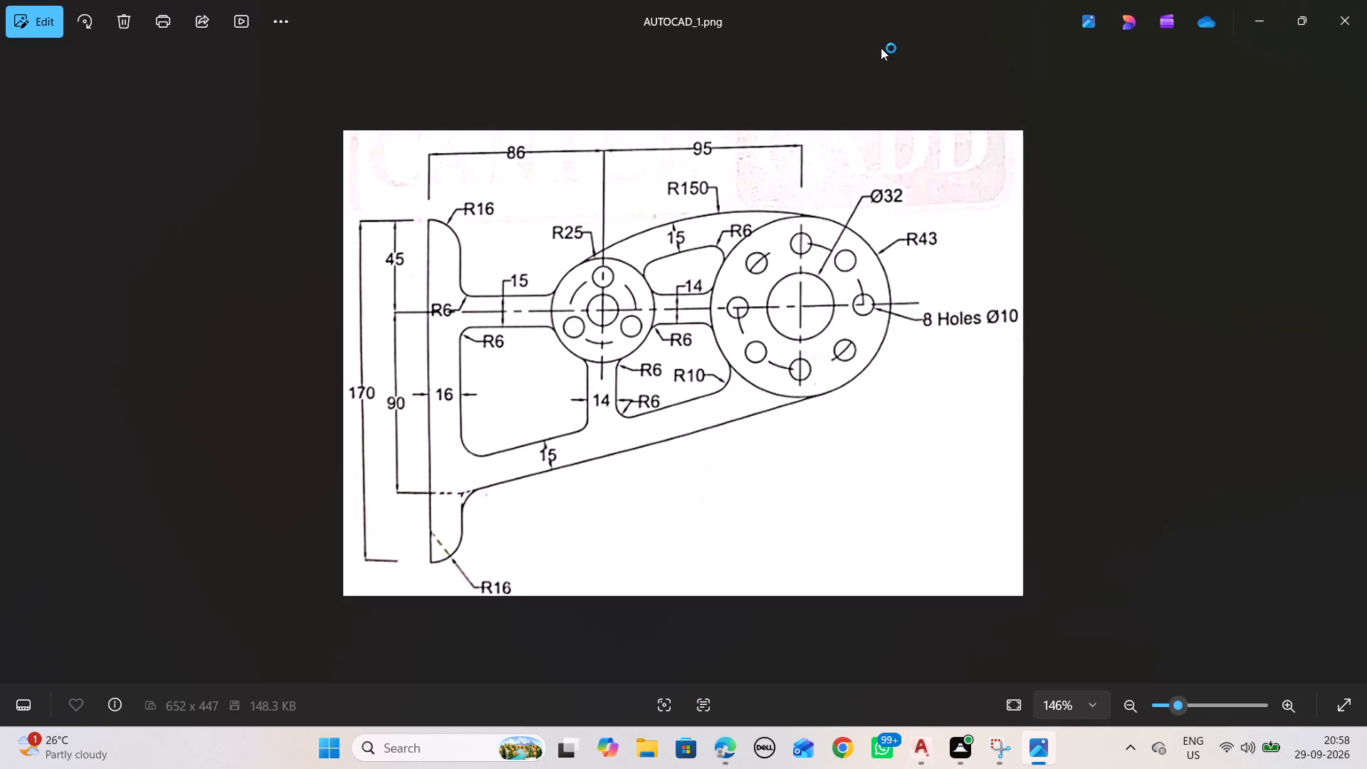
{"action": "key", "text": "alt+Tab"}
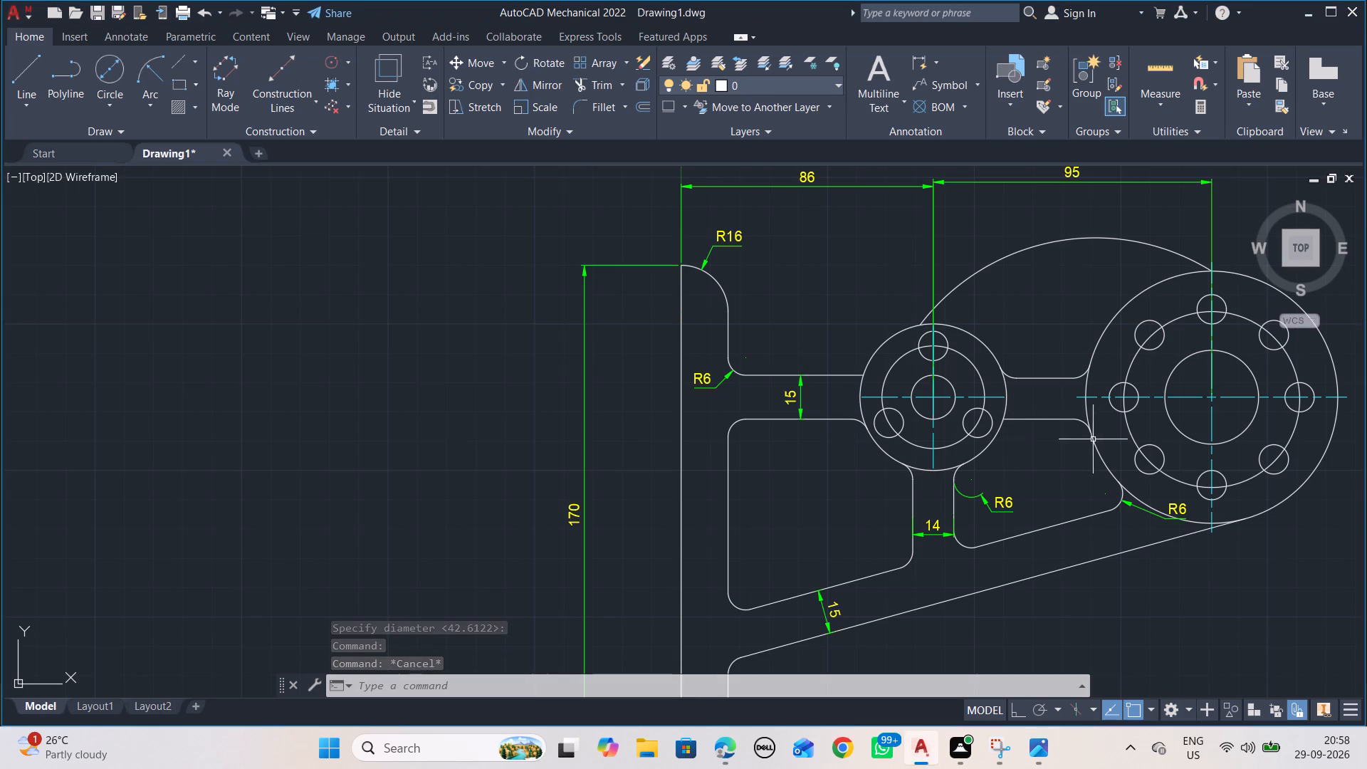
{"action": "left_click", "coordinate": [1101, 399]}
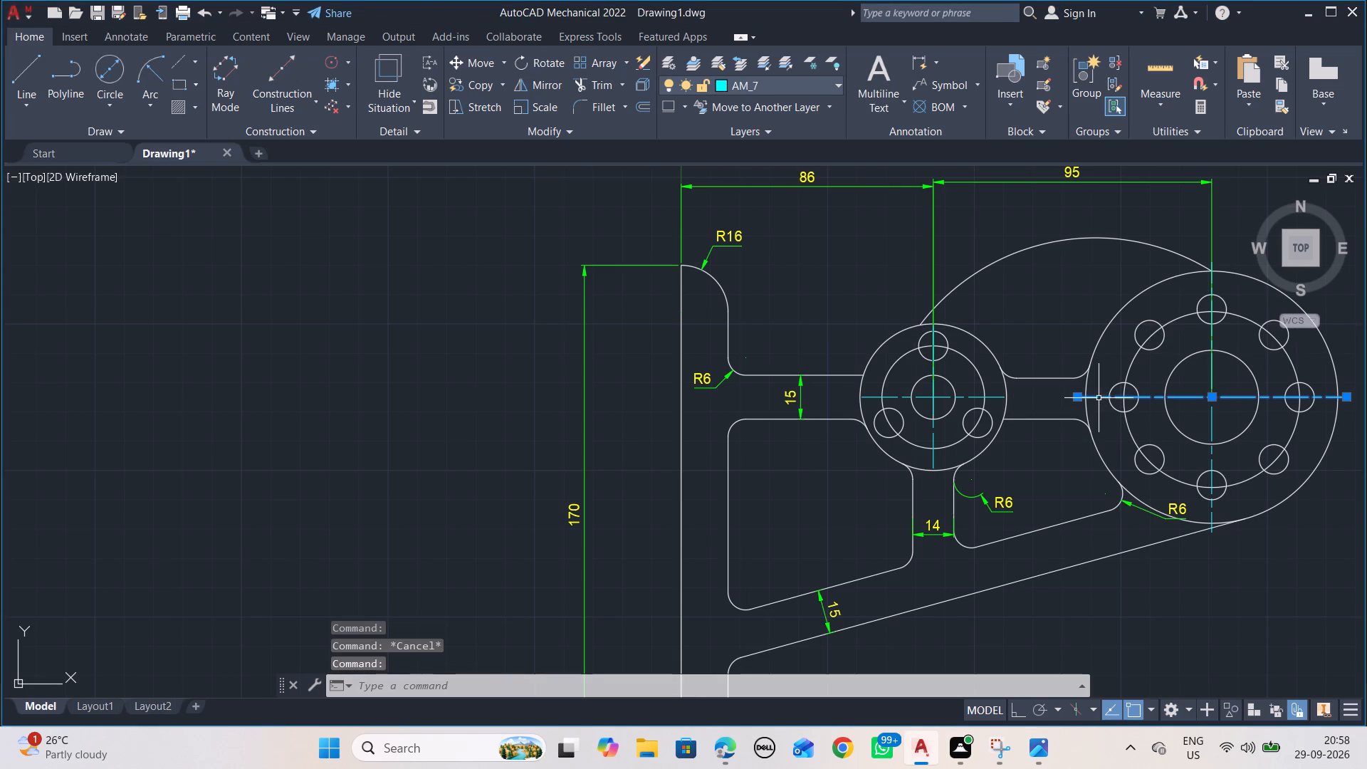
{"action": "left_click", "coordinate": [1078, 397]}
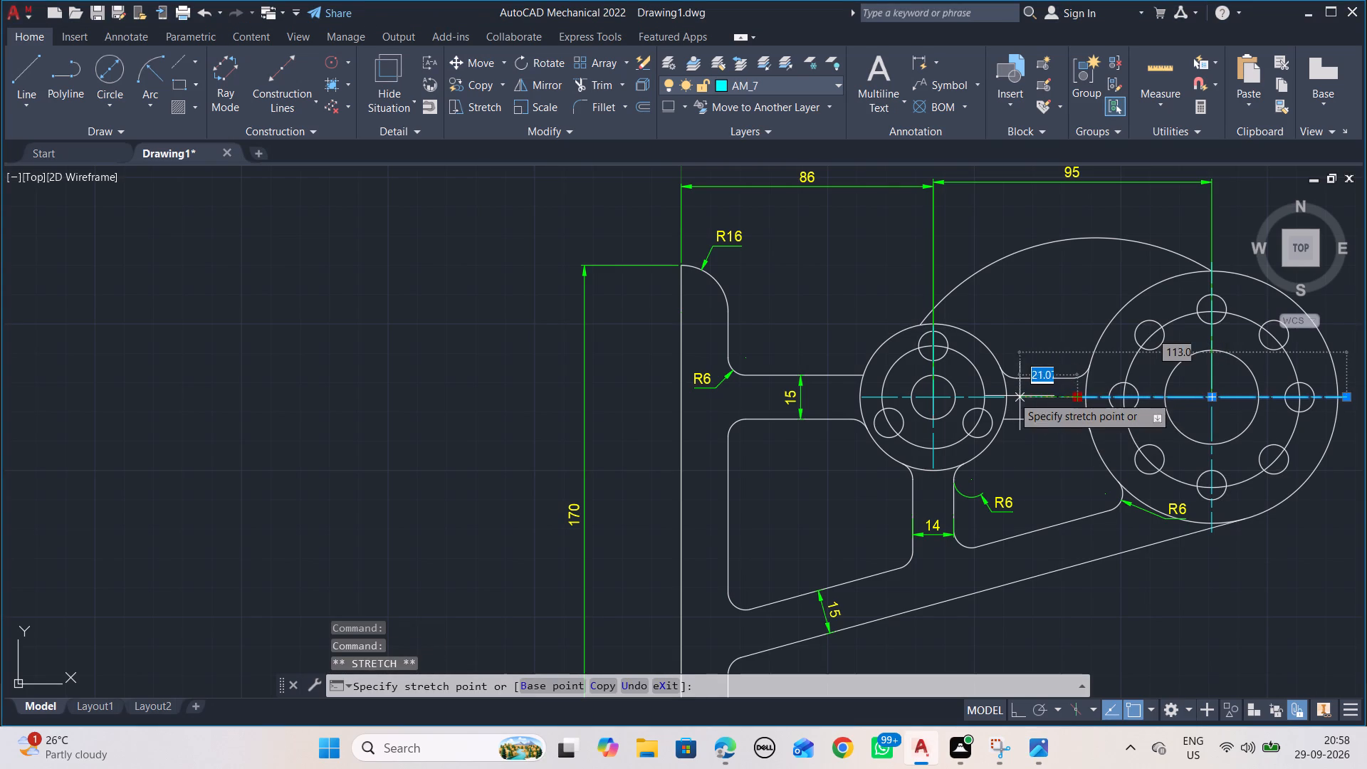
{"action": "left_click", "coordinate": [1010, 396]}
{"action": "key", "text": "Escape"}
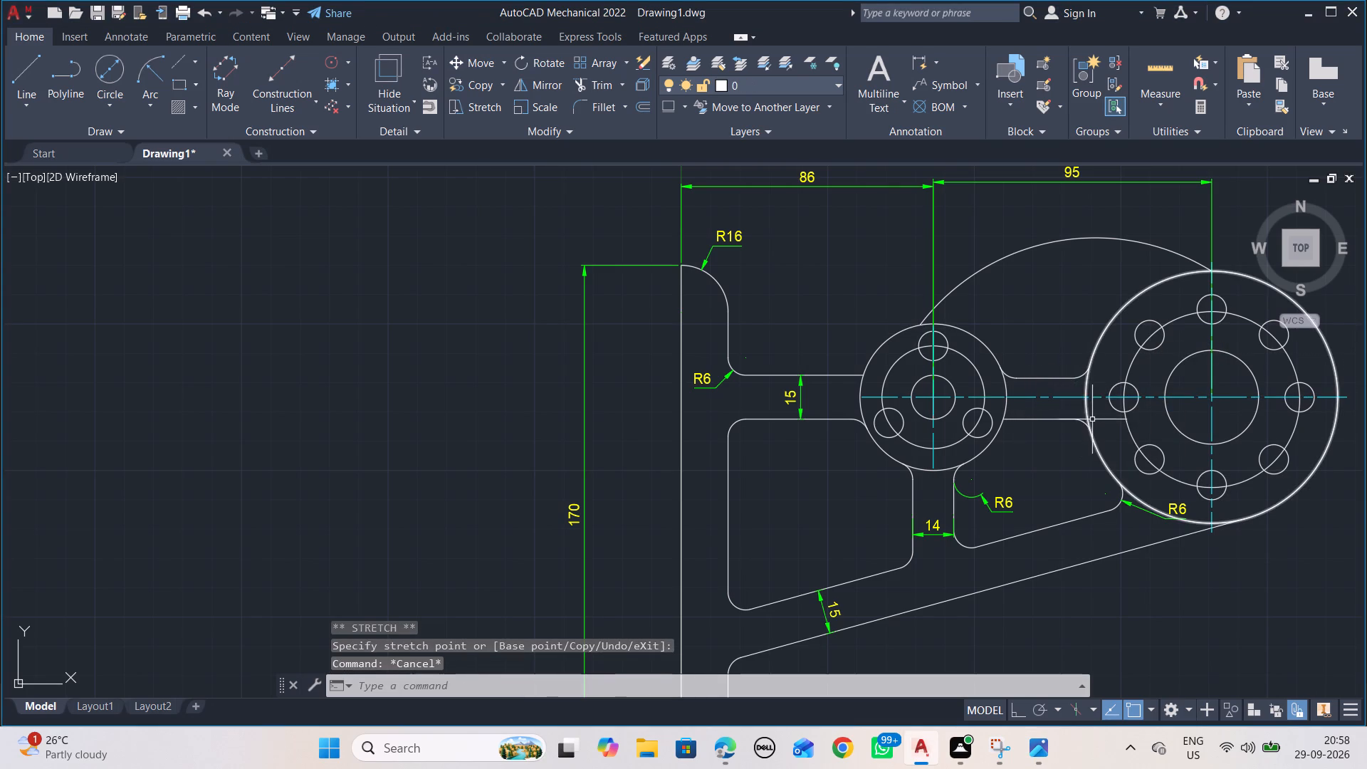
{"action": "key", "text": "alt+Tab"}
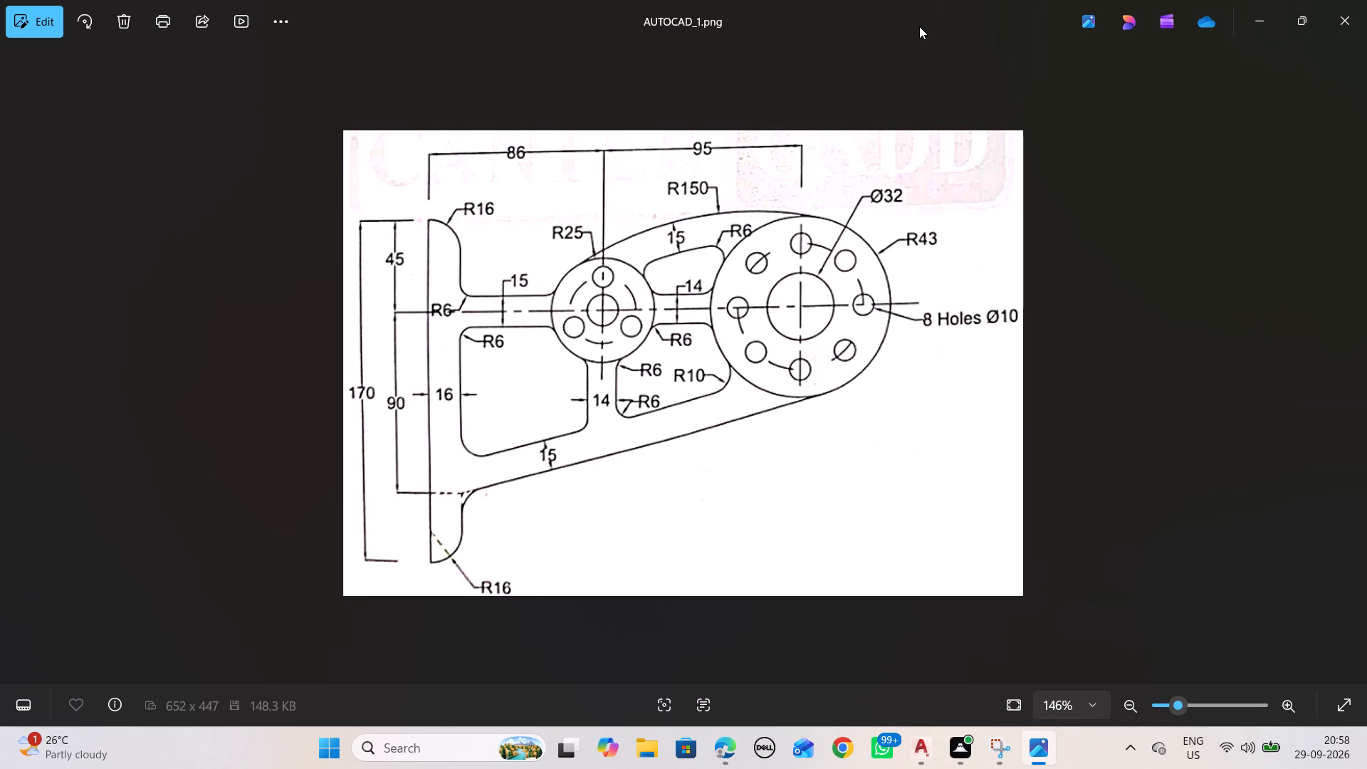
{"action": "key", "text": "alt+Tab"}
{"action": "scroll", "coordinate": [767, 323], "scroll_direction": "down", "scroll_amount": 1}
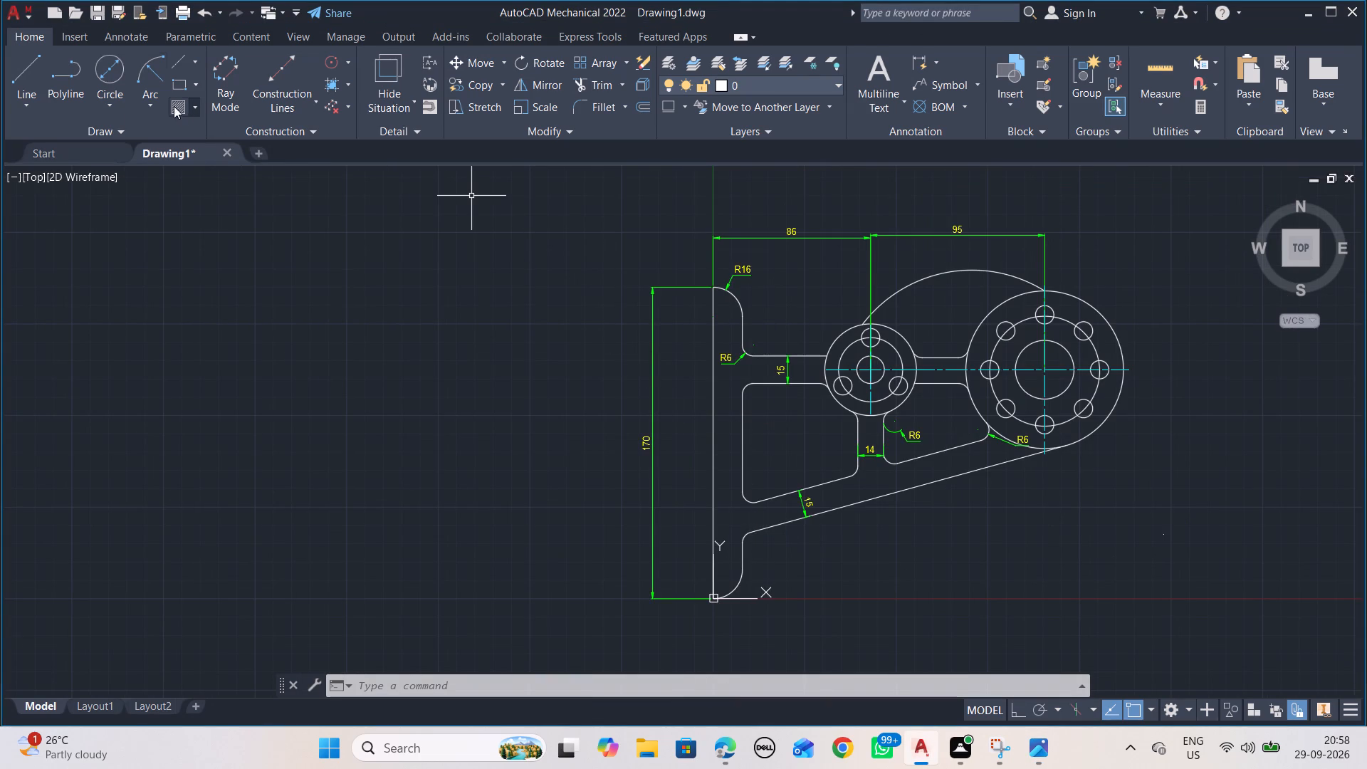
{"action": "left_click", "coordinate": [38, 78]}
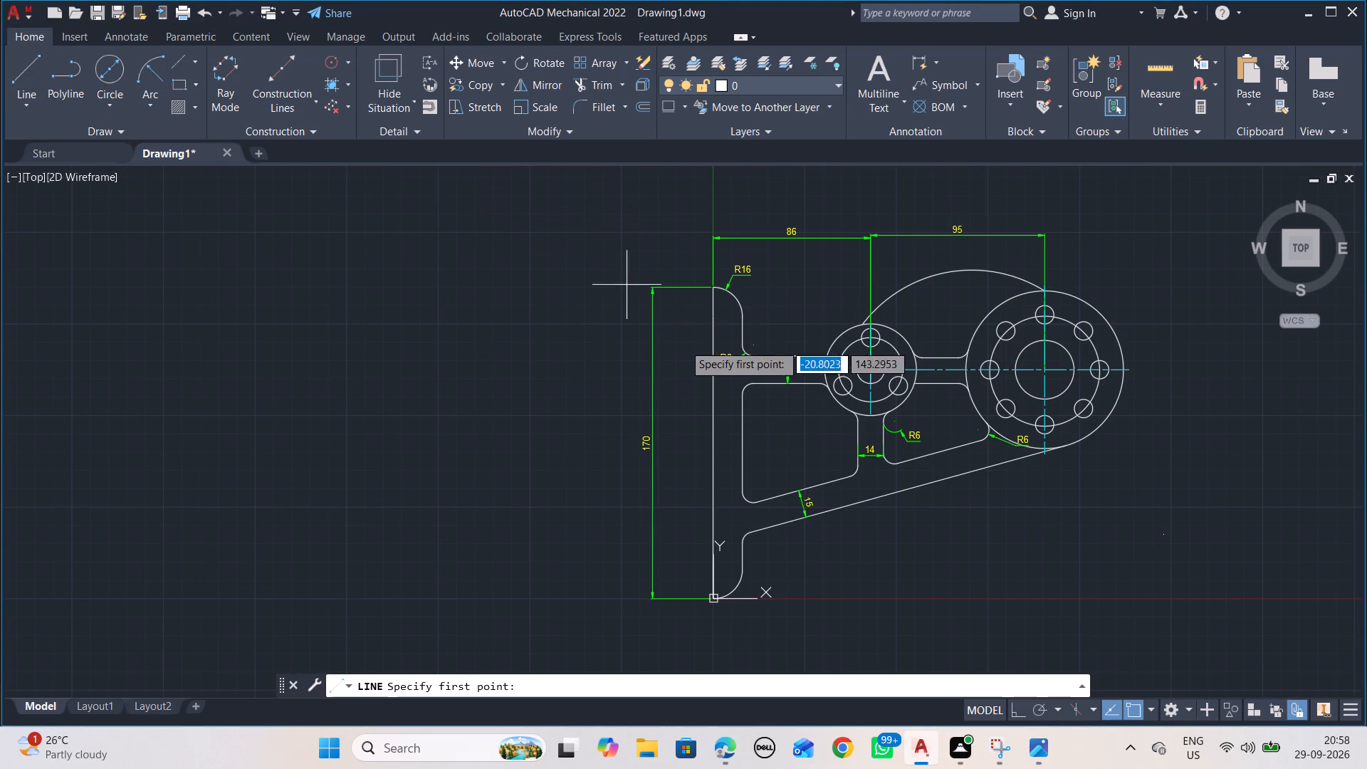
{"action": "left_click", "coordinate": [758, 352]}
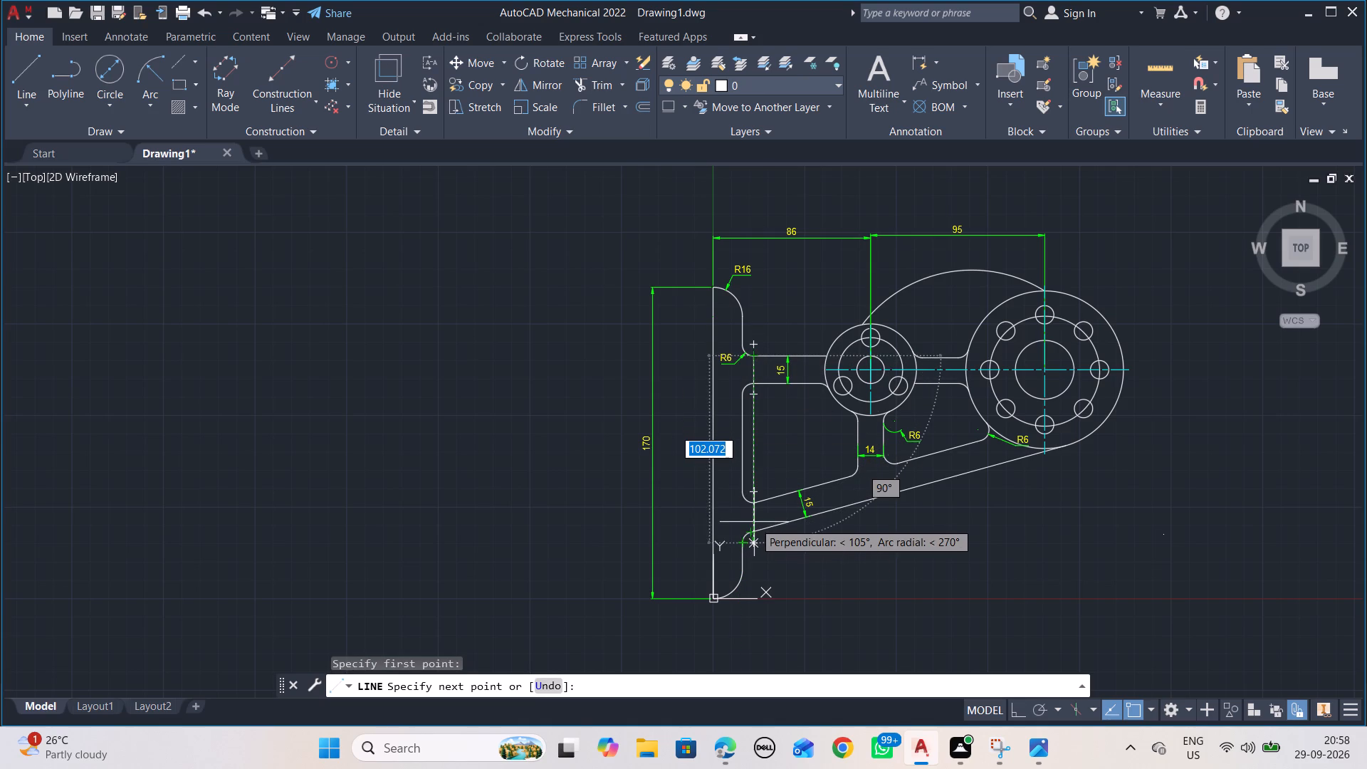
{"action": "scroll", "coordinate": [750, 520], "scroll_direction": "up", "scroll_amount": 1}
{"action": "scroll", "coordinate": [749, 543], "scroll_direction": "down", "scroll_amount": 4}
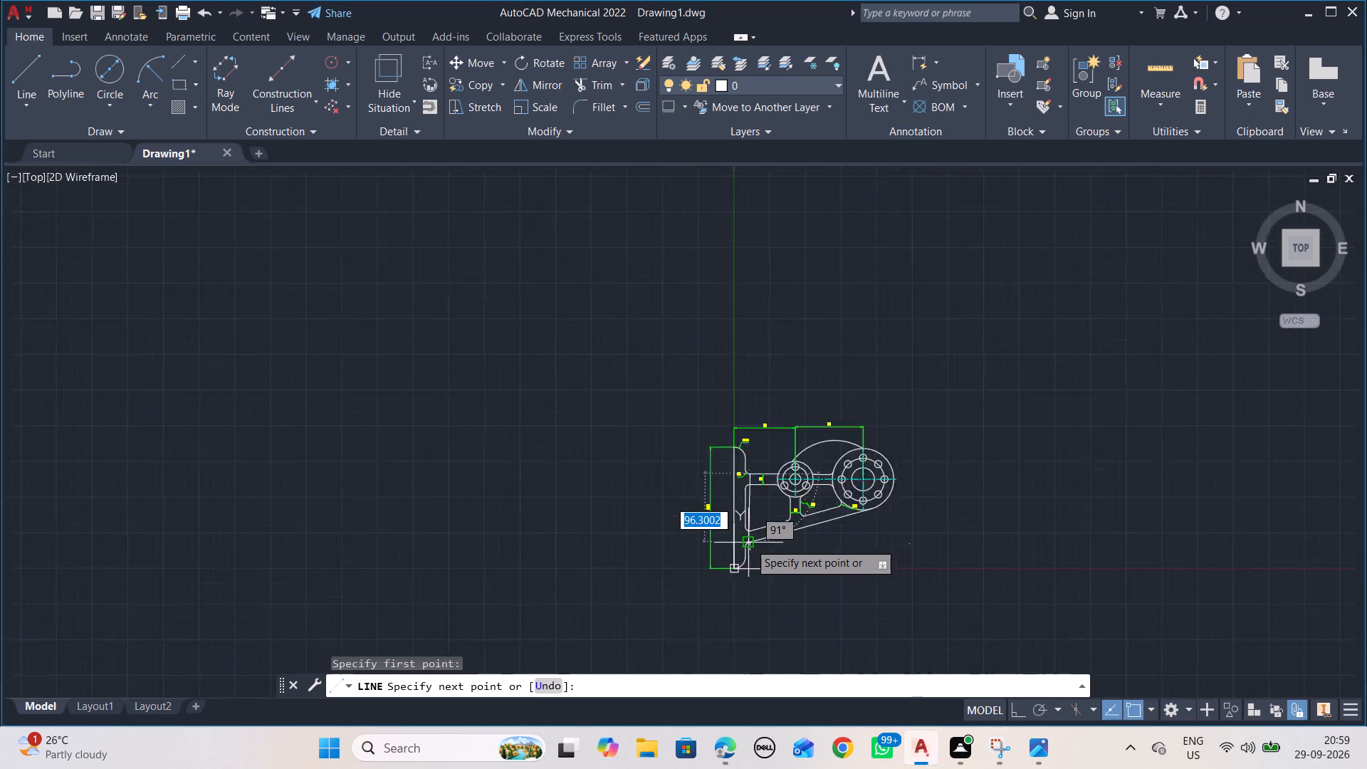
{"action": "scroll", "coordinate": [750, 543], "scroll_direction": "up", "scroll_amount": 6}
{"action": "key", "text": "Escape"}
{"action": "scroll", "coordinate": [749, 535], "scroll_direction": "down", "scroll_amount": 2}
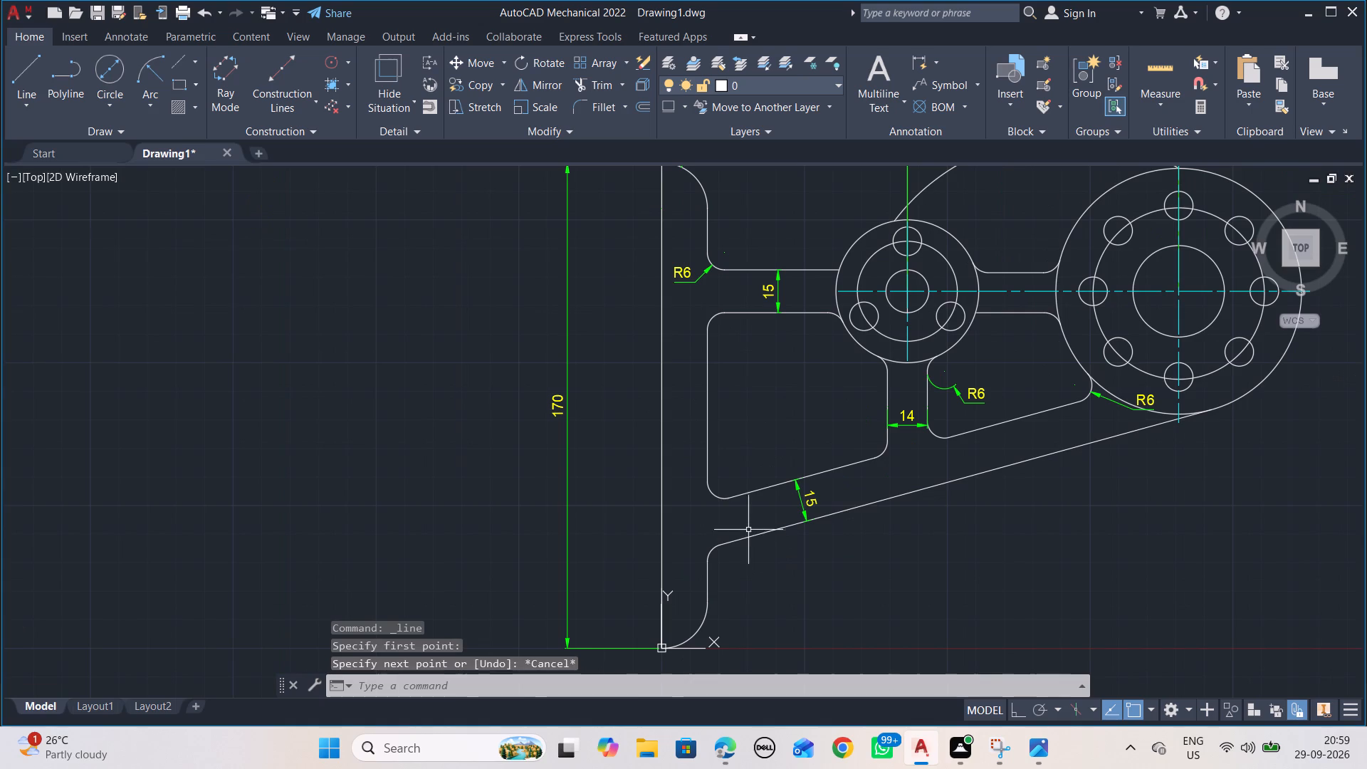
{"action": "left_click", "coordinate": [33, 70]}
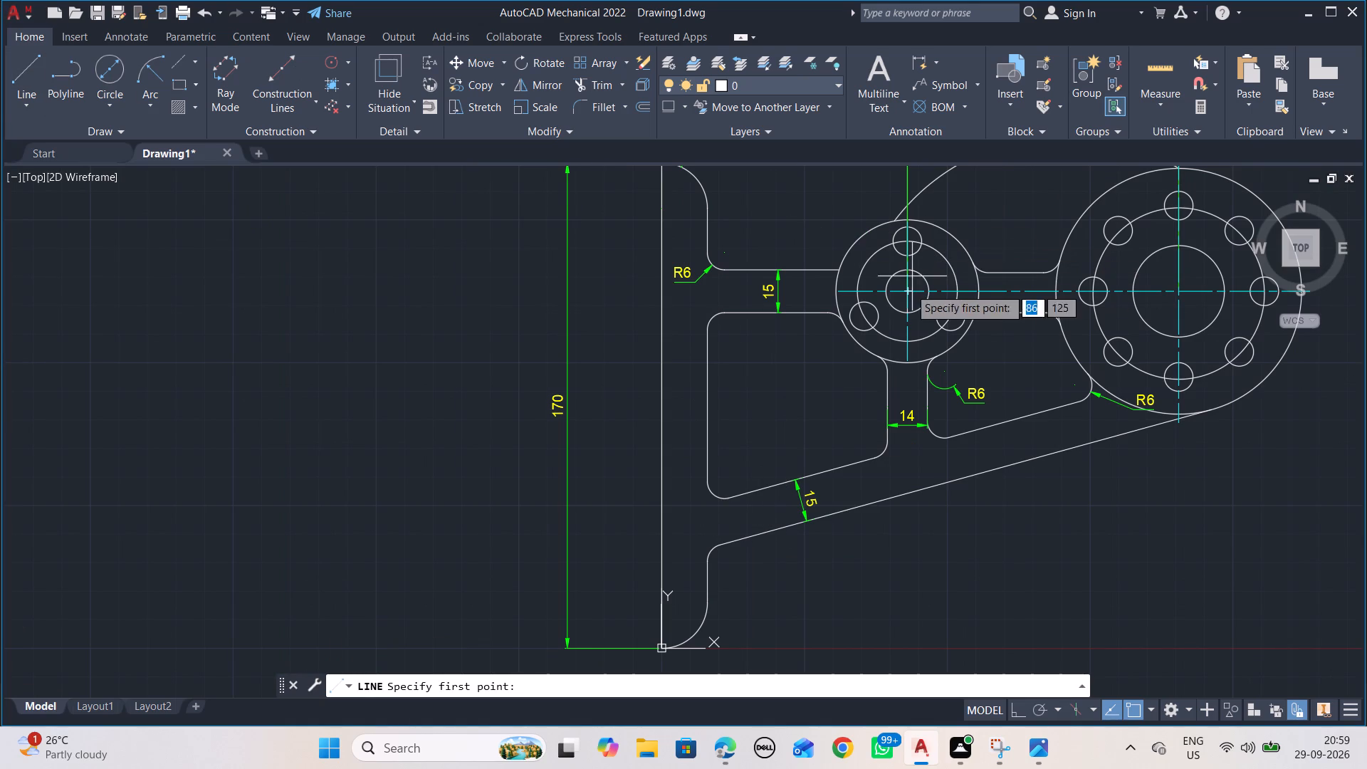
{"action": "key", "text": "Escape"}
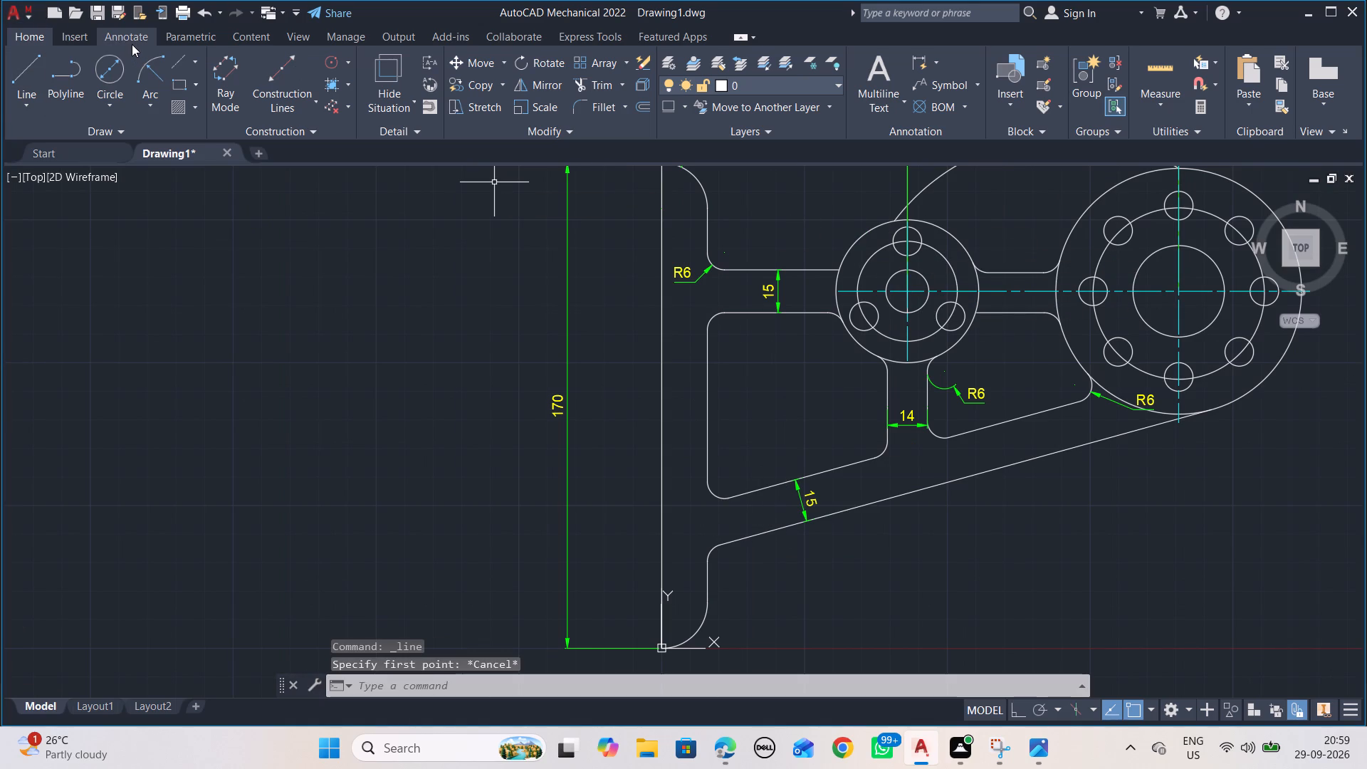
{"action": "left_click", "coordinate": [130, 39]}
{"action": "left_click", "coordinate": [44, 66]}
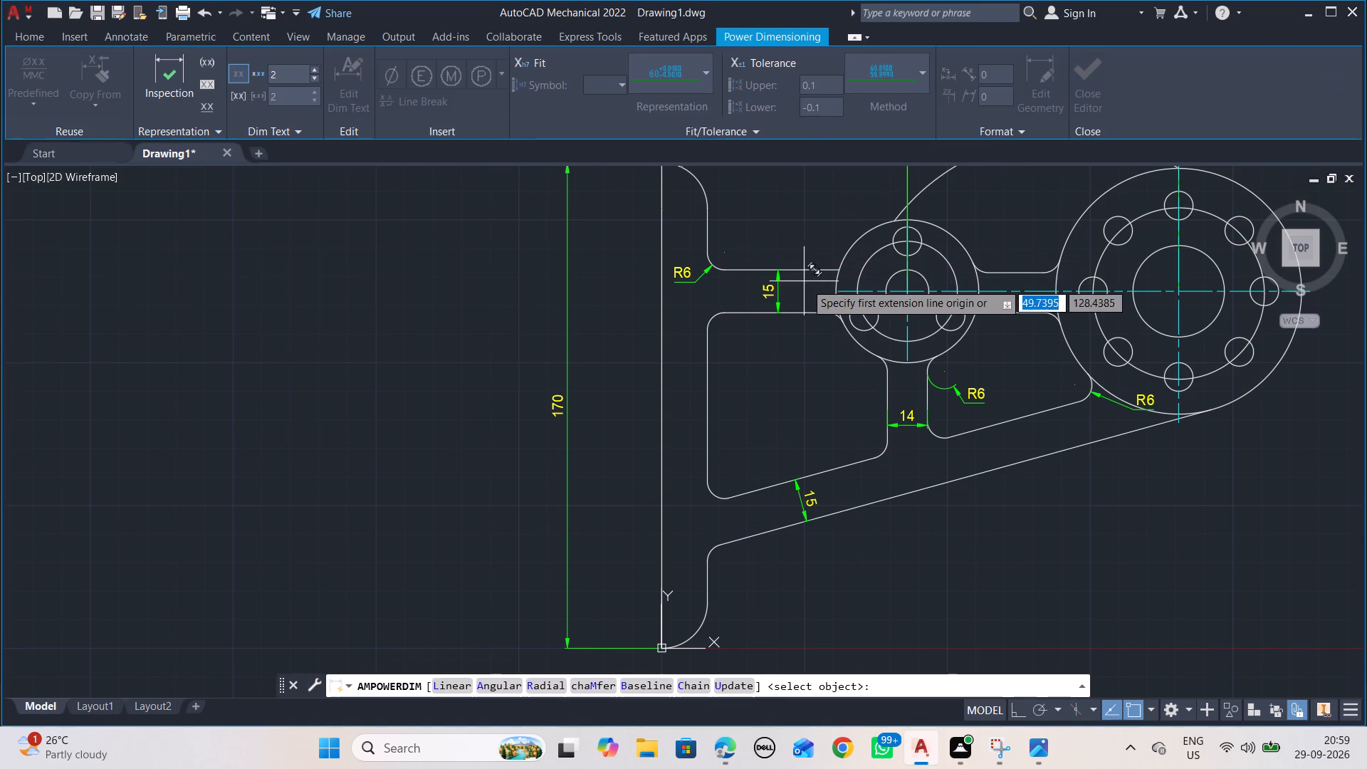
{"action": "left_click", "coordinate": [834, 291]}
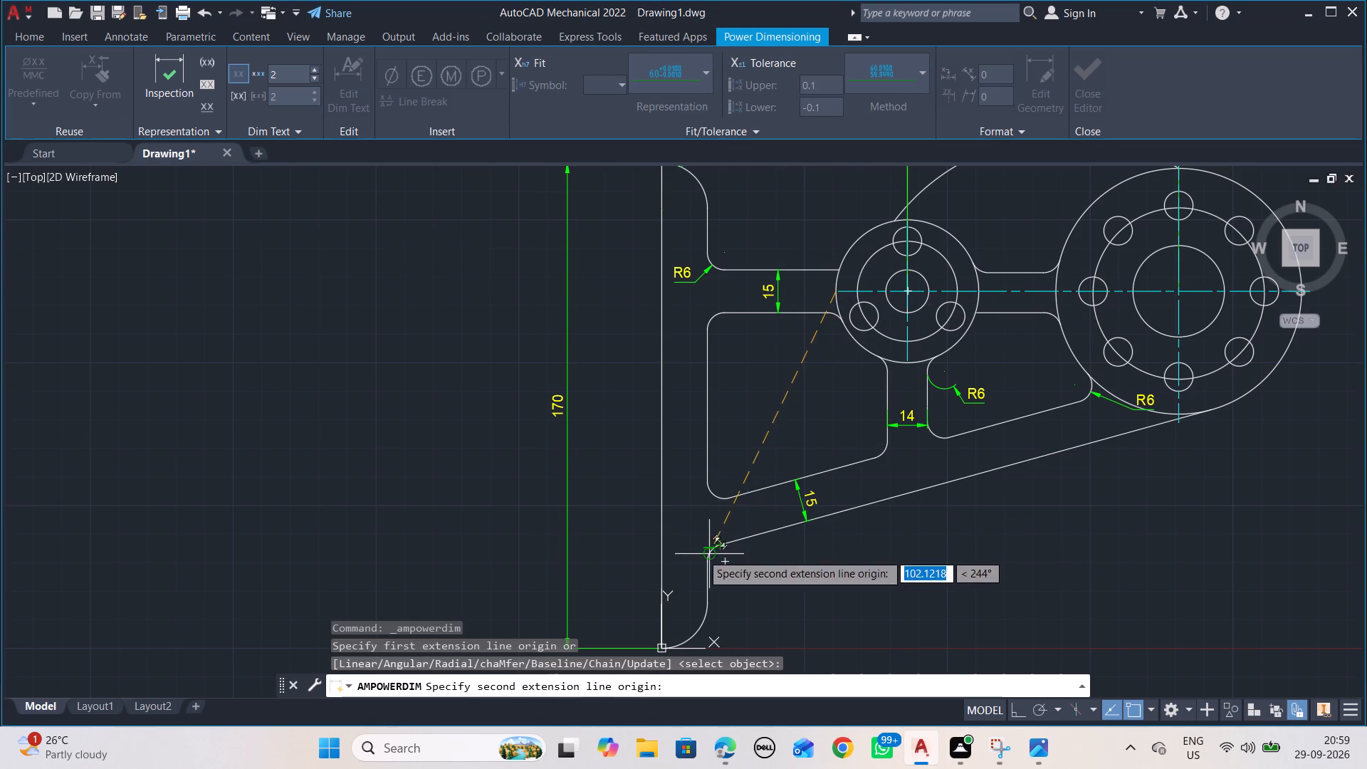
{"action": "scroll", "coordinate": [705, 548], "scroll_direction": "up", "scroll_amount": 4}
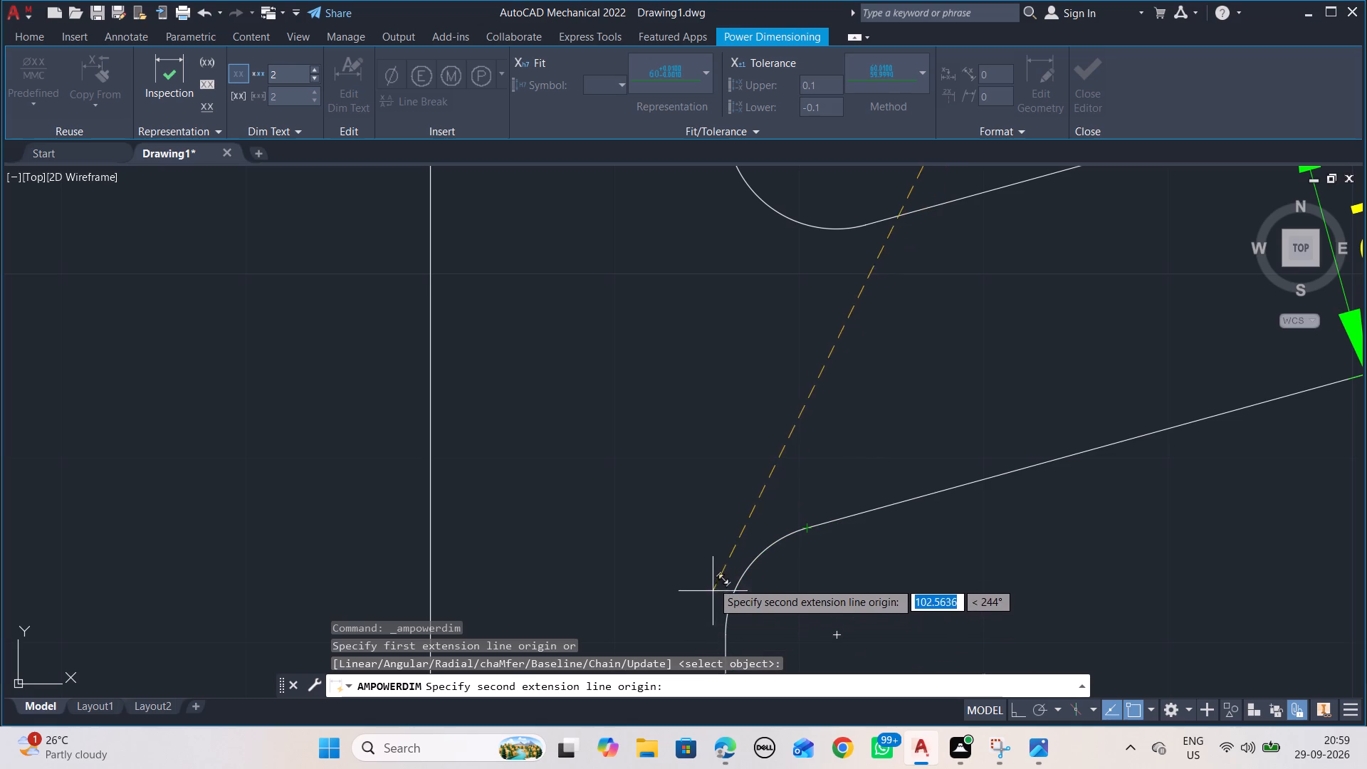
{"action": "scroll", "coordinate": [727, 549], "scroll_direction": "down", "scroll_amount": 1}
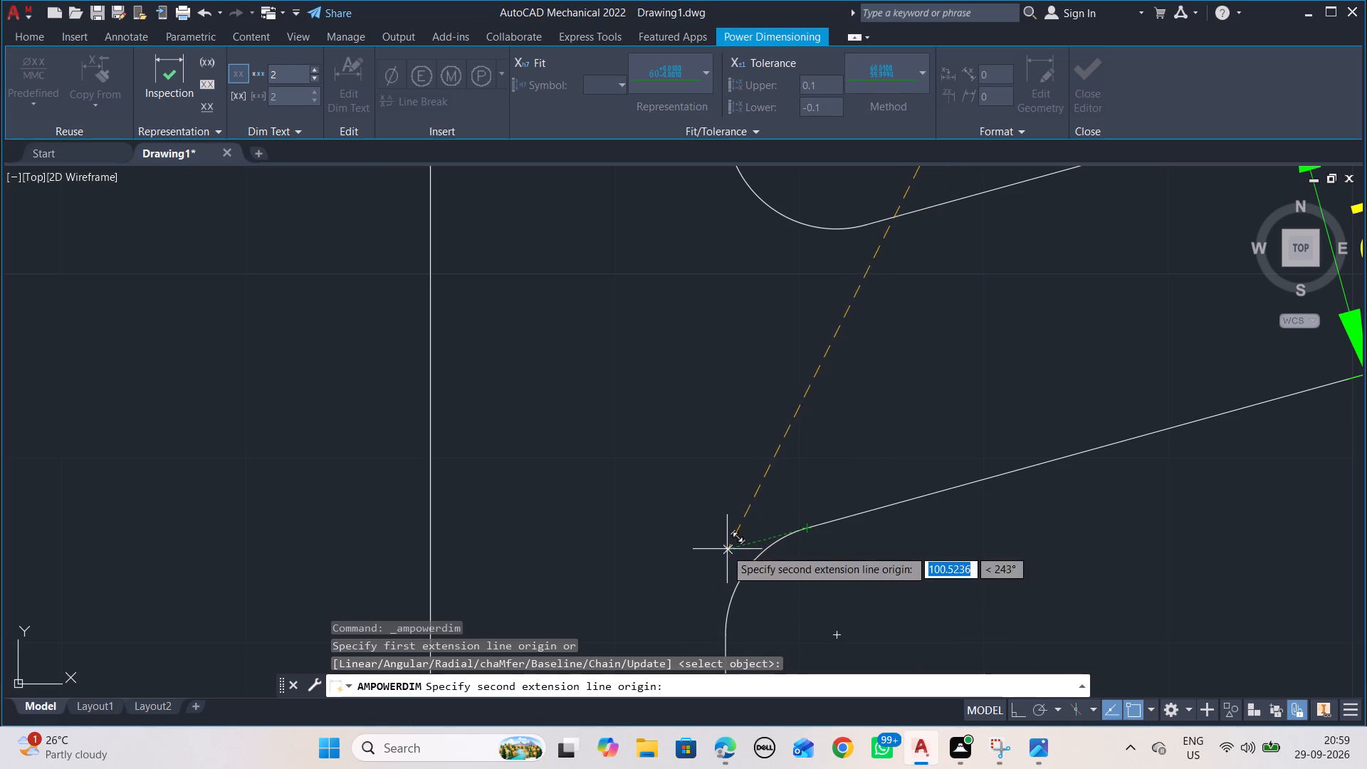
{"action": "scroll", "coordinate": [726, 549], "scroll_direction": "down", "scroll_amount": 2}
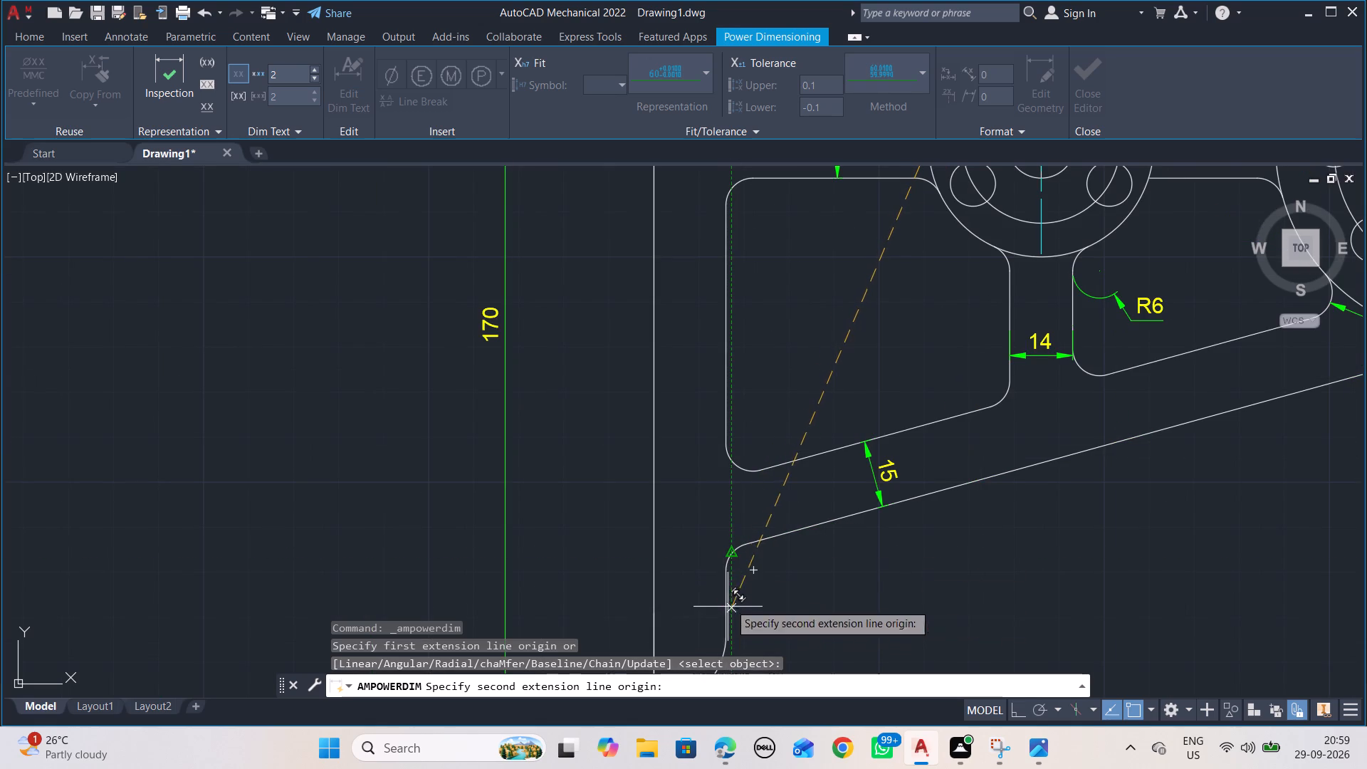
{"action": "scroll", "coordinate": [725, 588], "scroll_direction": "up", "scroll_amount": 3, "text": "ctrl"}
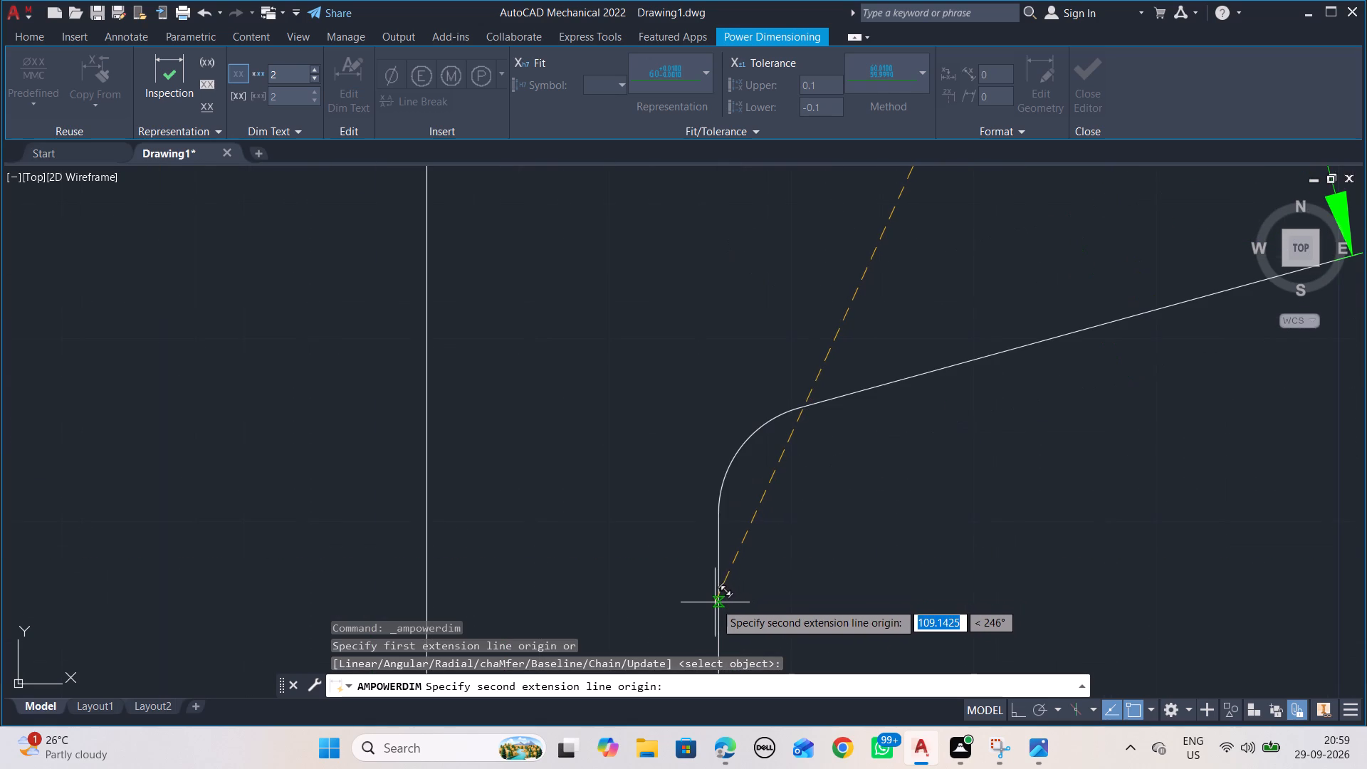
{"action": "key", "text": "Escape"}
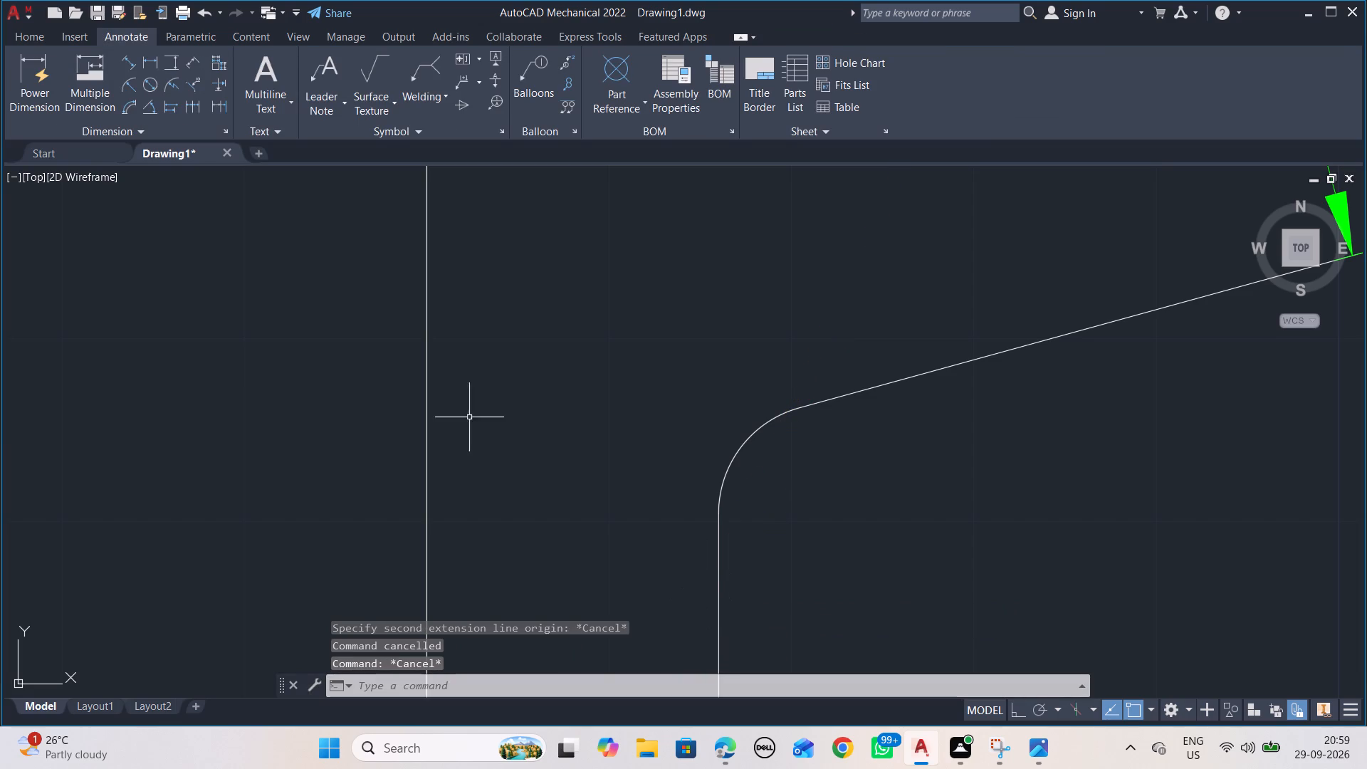
Add a vertical power dimension from the projected corner of the bracket's lower outer fillet to the small hub's horizontal centerline, placed inside the 170 dimension.
{"action": "left_click", "coordinate": [37, 65]}
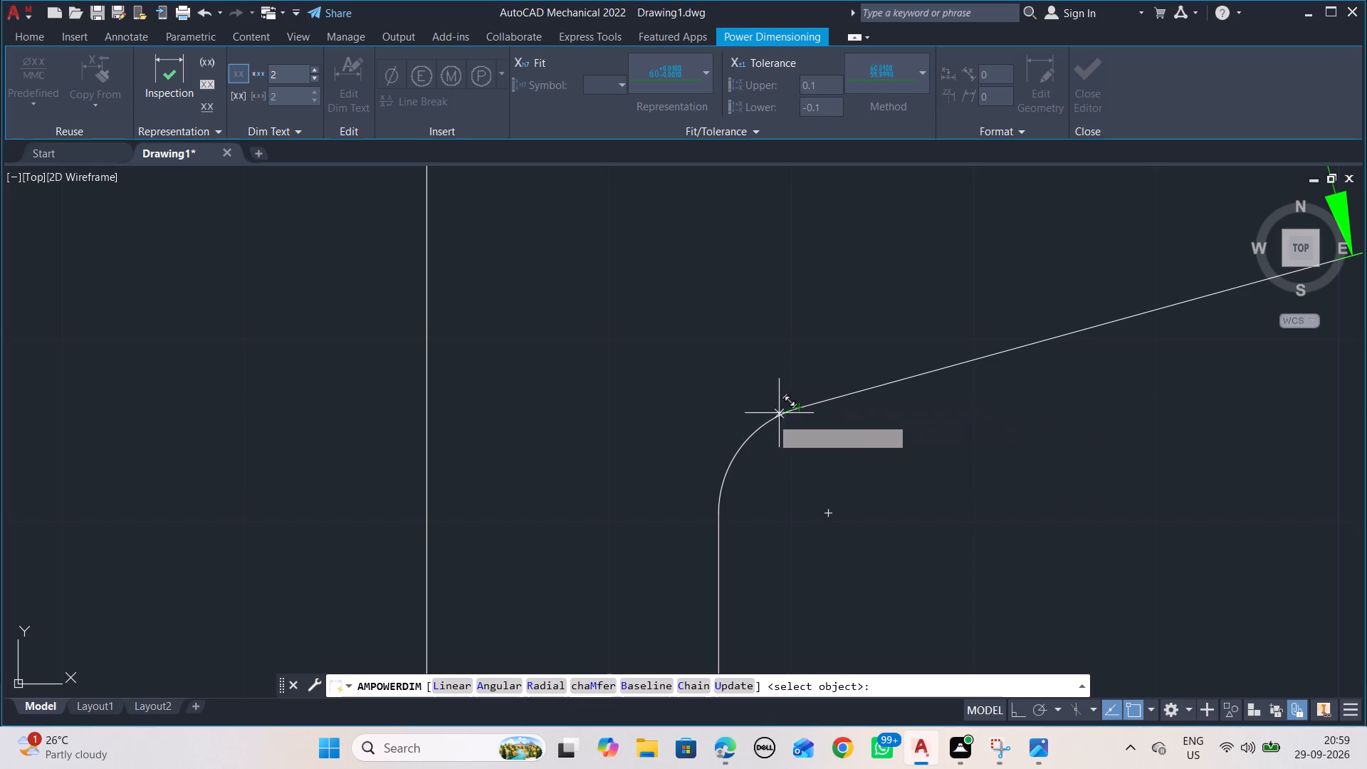
{"action": "left_click", "coordinate": [717, 435], "text": "ctrl"}
{"action": "scroll", "coordinate": [723, 386], "scroll_direction": "down", "scroll_amount": 5}
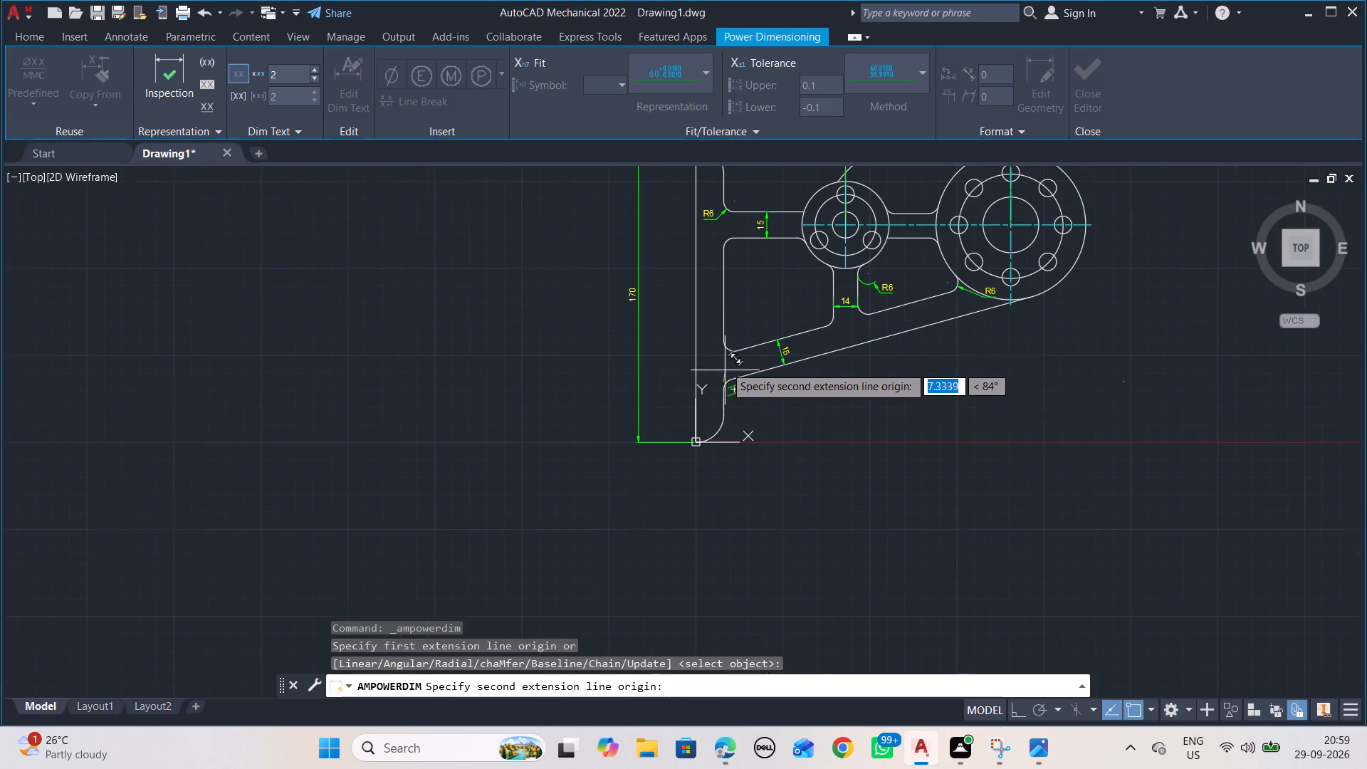
{"action": "left_click", "coordinate": [804, 224], "text": "ctrl"}
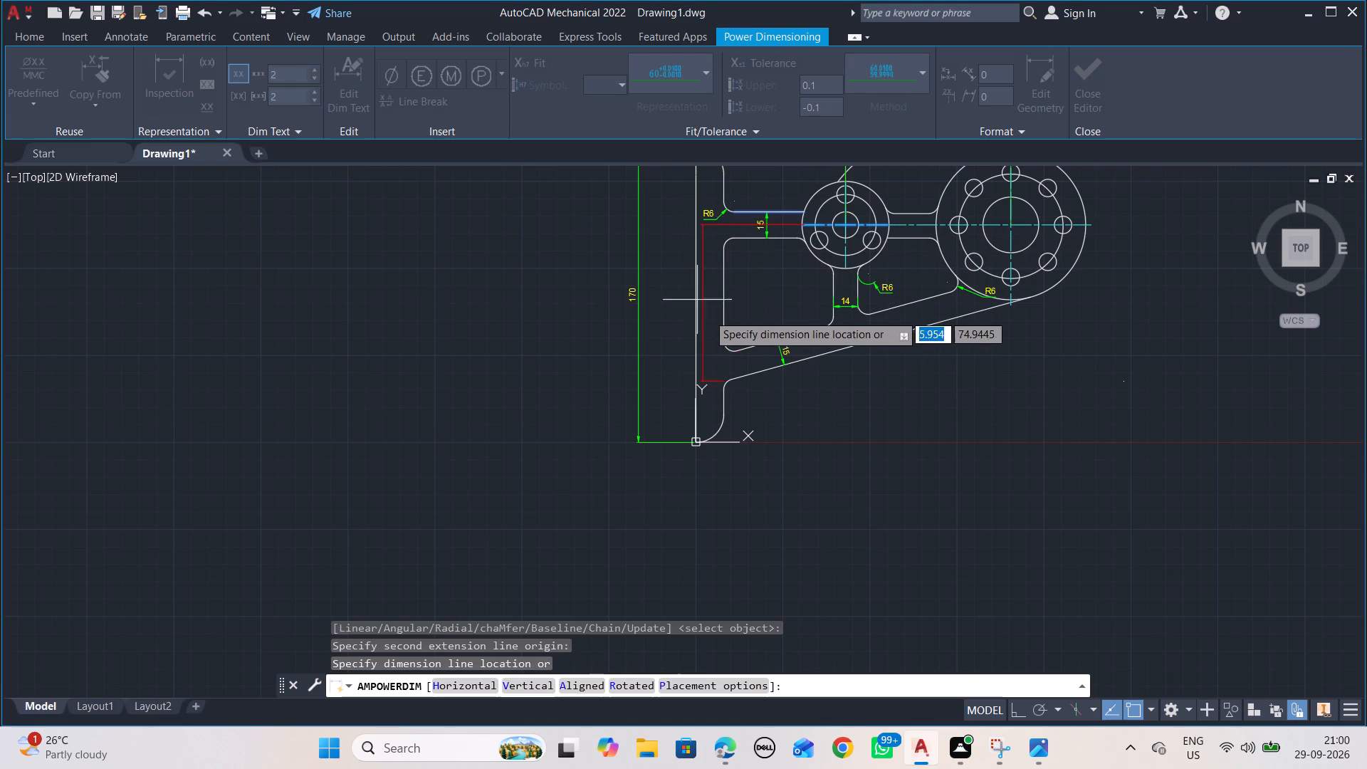
{"action": "left_click", "coordinate": [656, 320]}
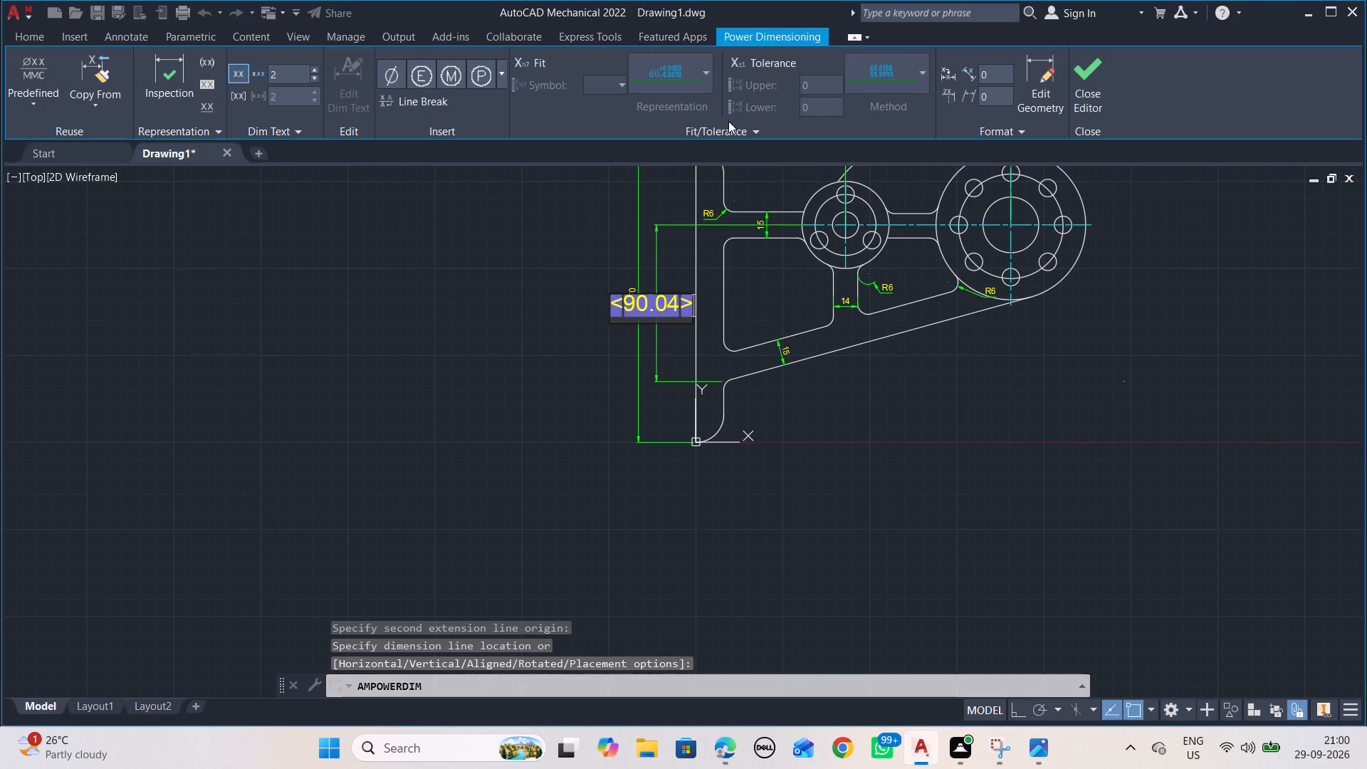
{"action": "type", "text": "90"}
{"action": "key", "text": "BackSpace"}
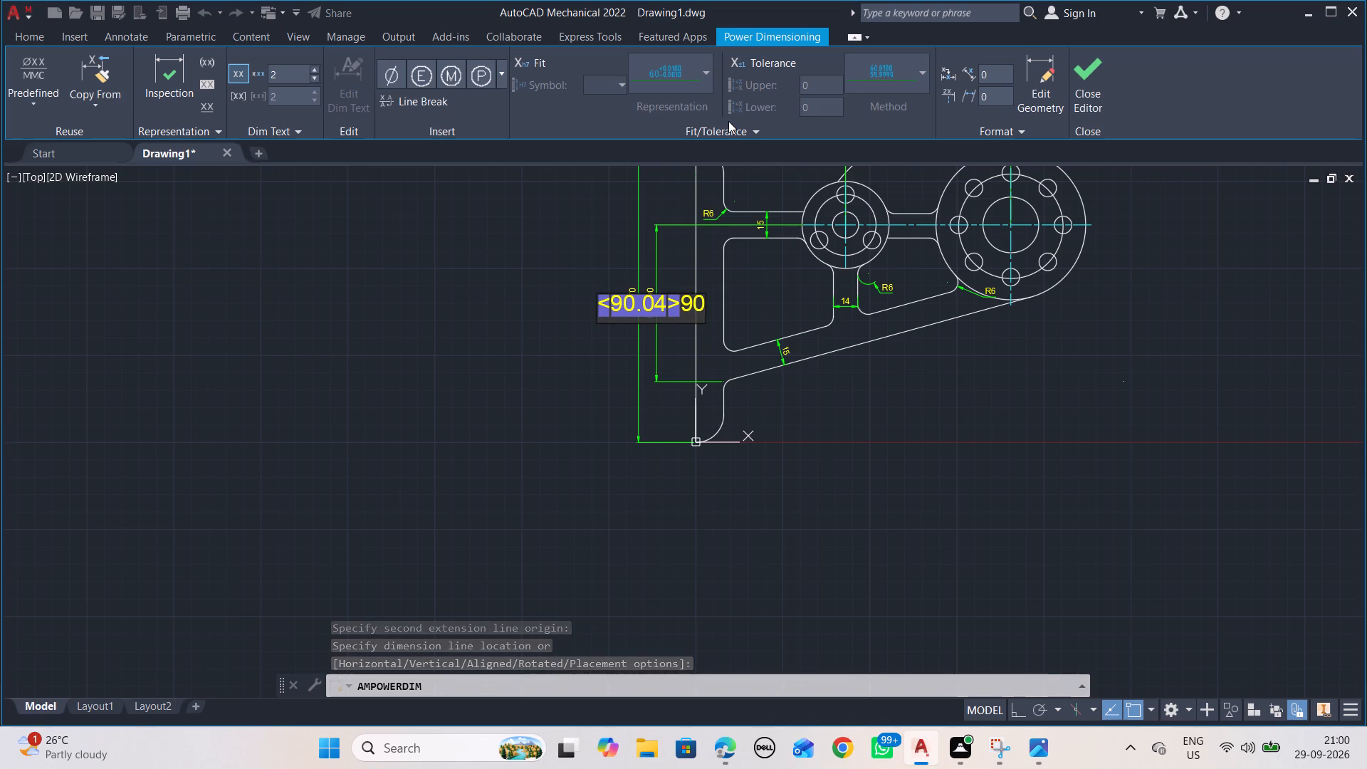
{"action": "key", "text": "BackSpace"}
{"action": "left_click", "coordinate": [729, 120]}
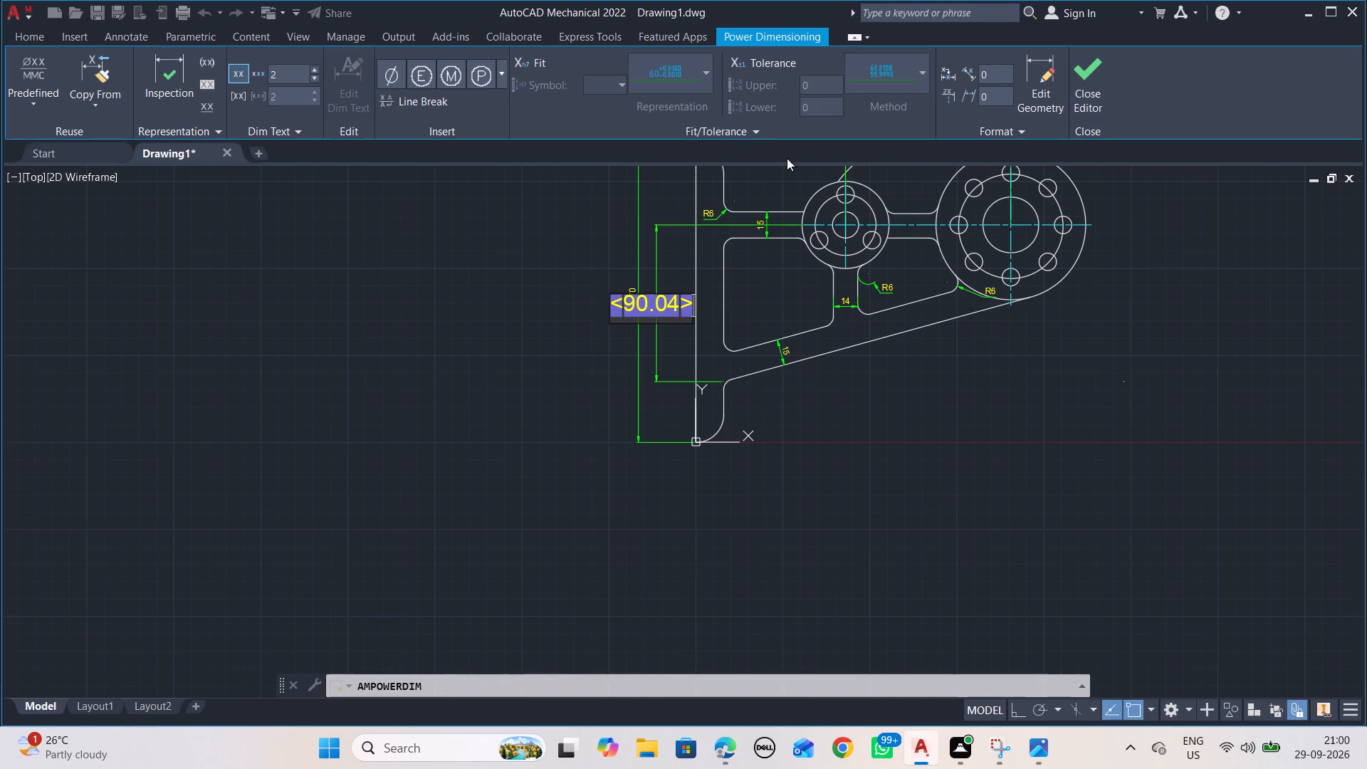
{"action": "left_click", "coordinate": [666, 340]}
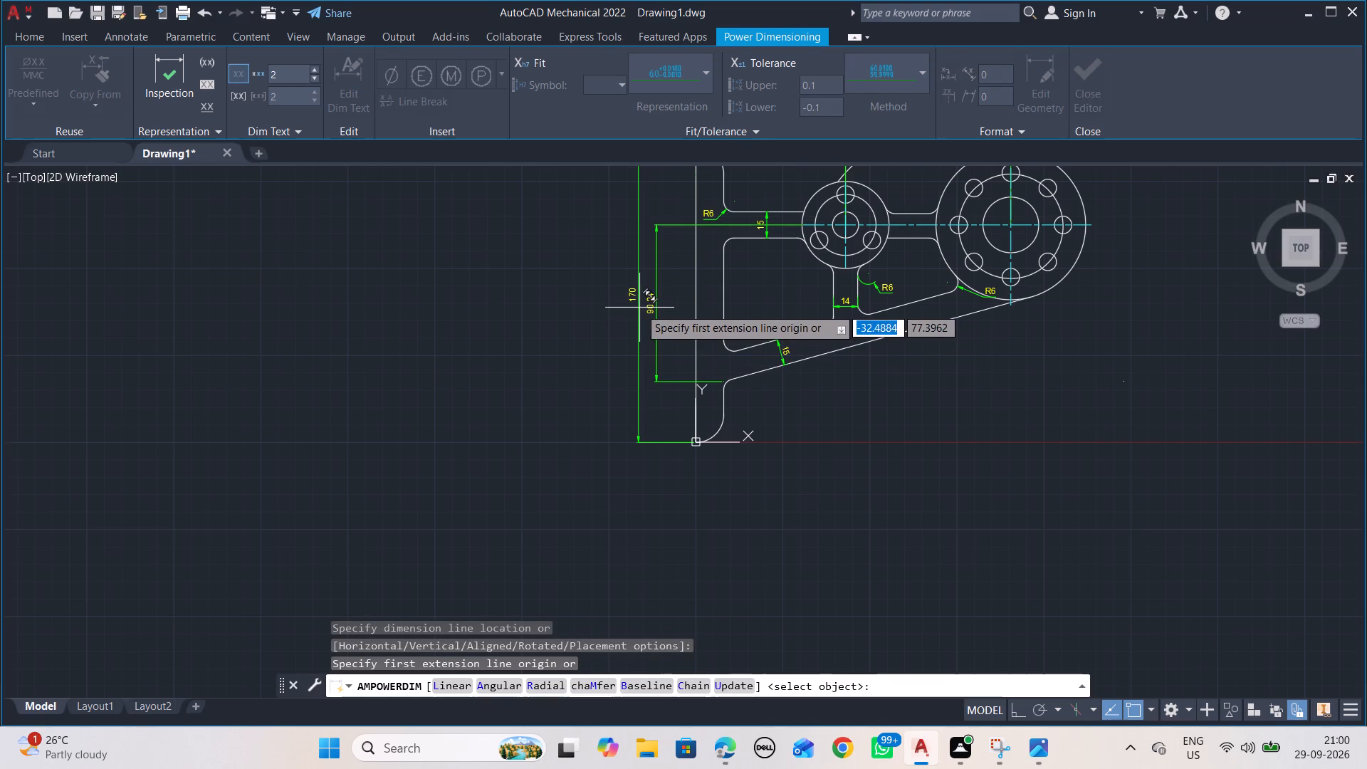
{"action": "key", "text": "Escape"}
Set the precision of the new vertical dimension below the hub centerline to 0 decimal places.
{"action": "left_click", "coordinate": [651, 309]}
{"action": "right_click", "coordinate": [652, 308]}
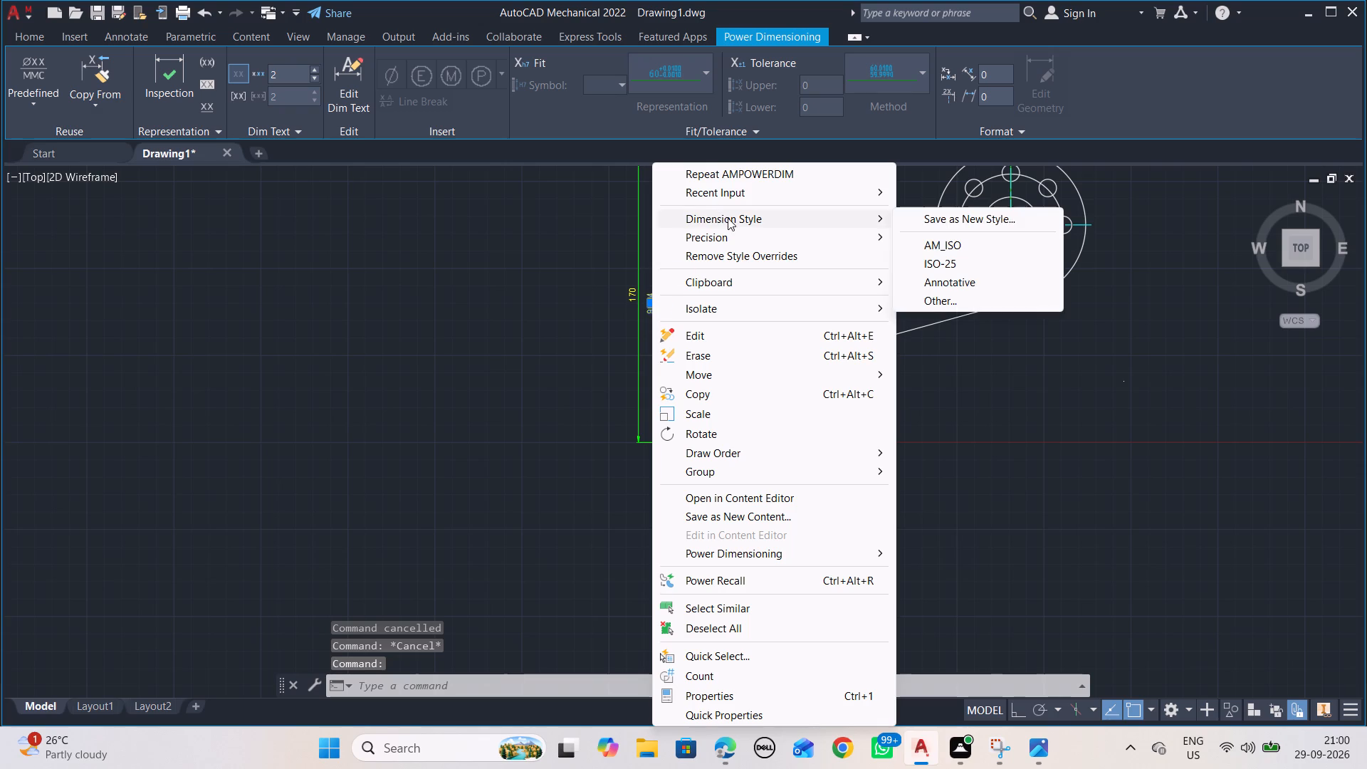
{"action": "left_click", "coordinate": [737, 239]}
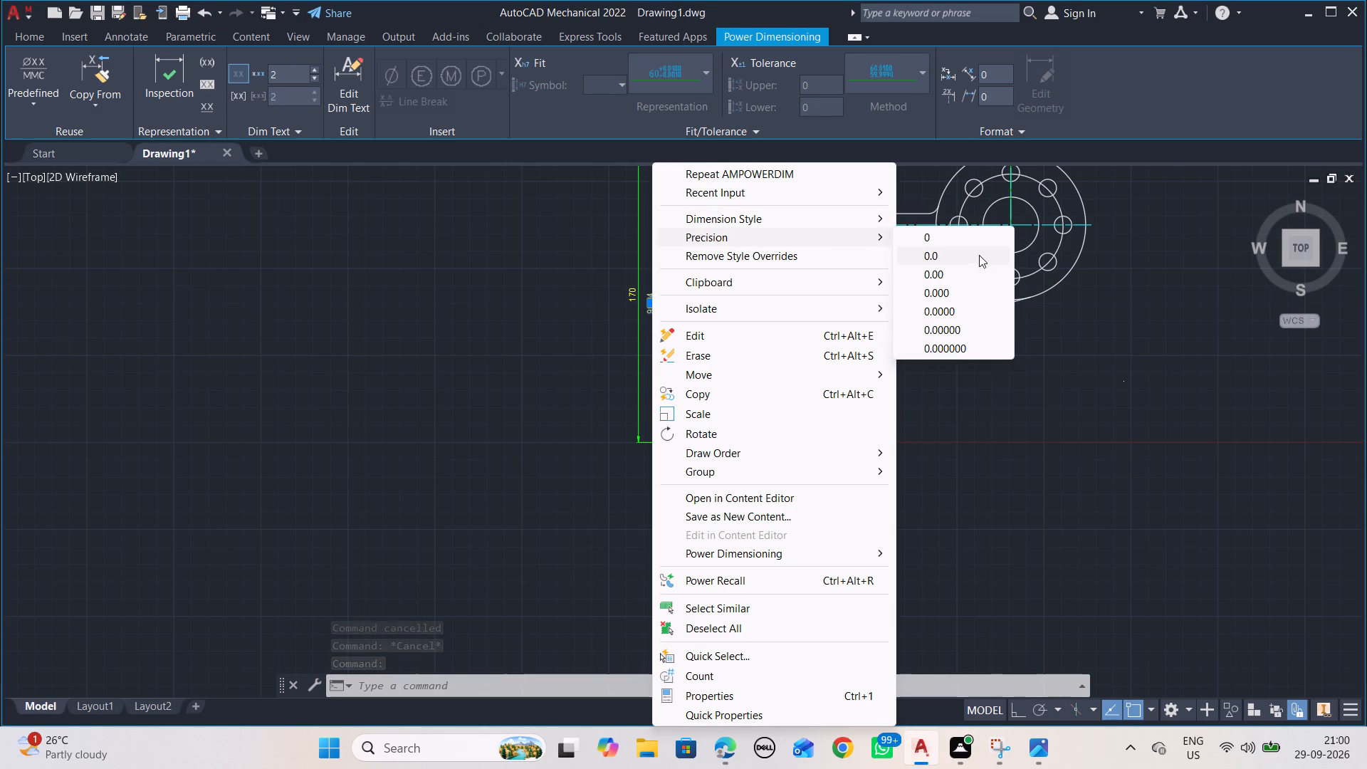
{"action": "left_click", "coordinate": [957, 243]}
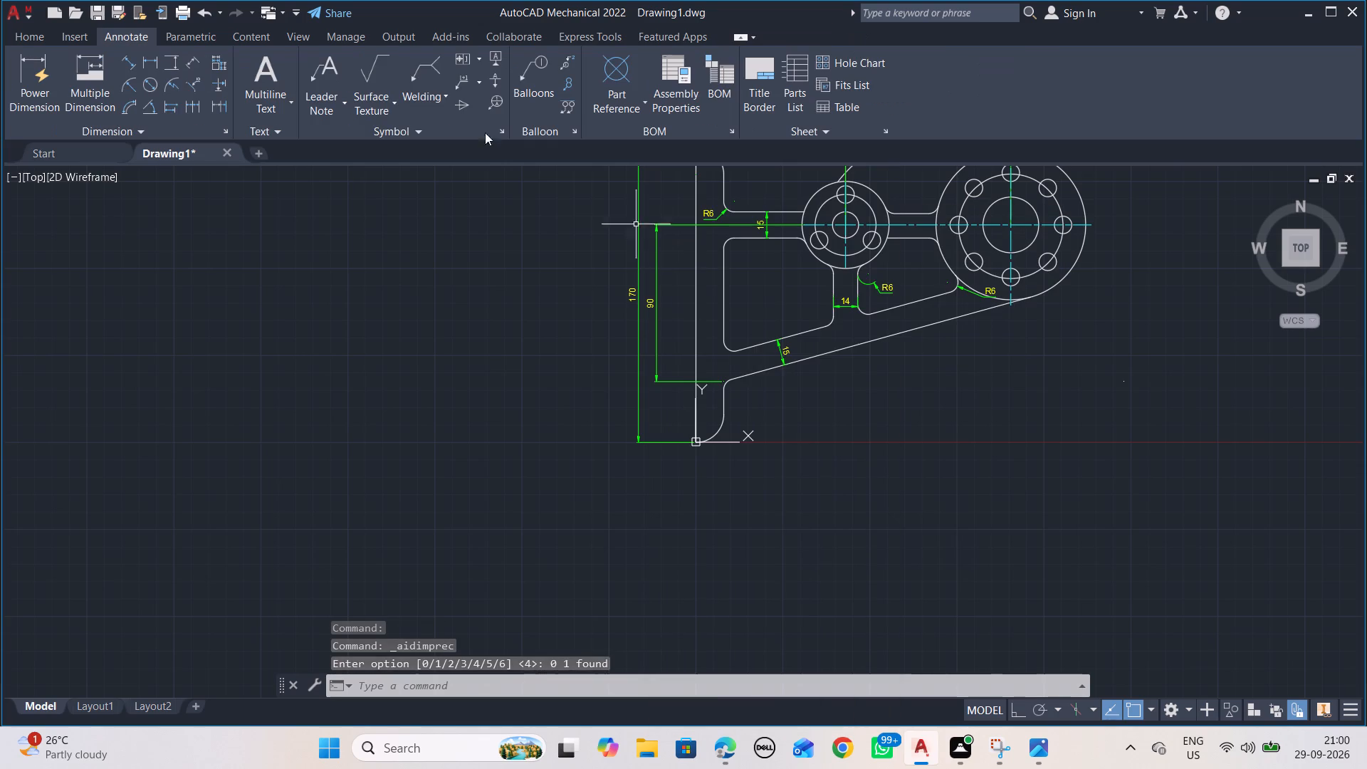
Add a vertical power dimension from the small hub's horizontal centerline to the top of the mounting plate, aligned above the 90 dimension.
{"action": "left_click", "coordinate": [46, 90]}
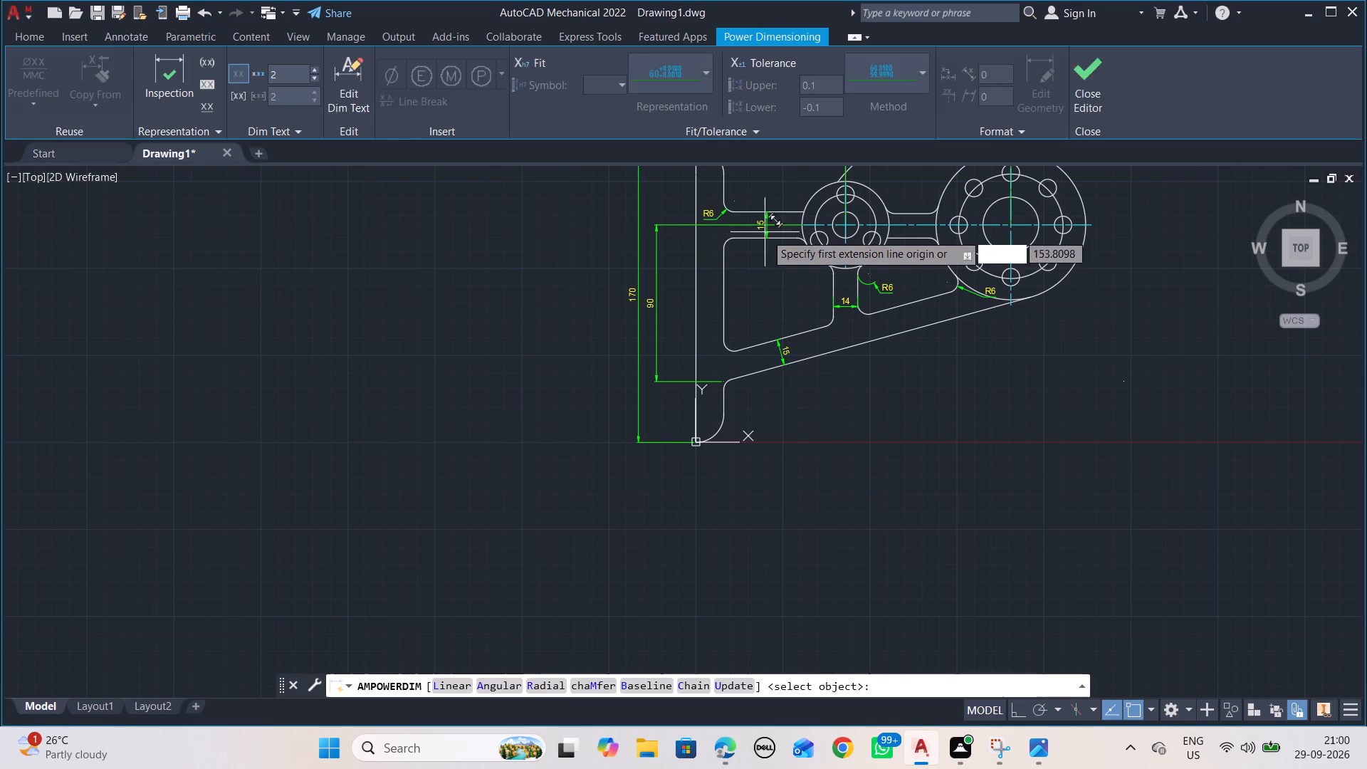
{"action": "left_click", "coordinate": [802, 226]}
{"action": "scroll", "coordinate": [722, 230], "scroll_direction": "up", "scroll_amount": 3}
{"action": "scroll", "coordinate": [698, 209], "scroll_direction": "down", "scroll_amount": 5}
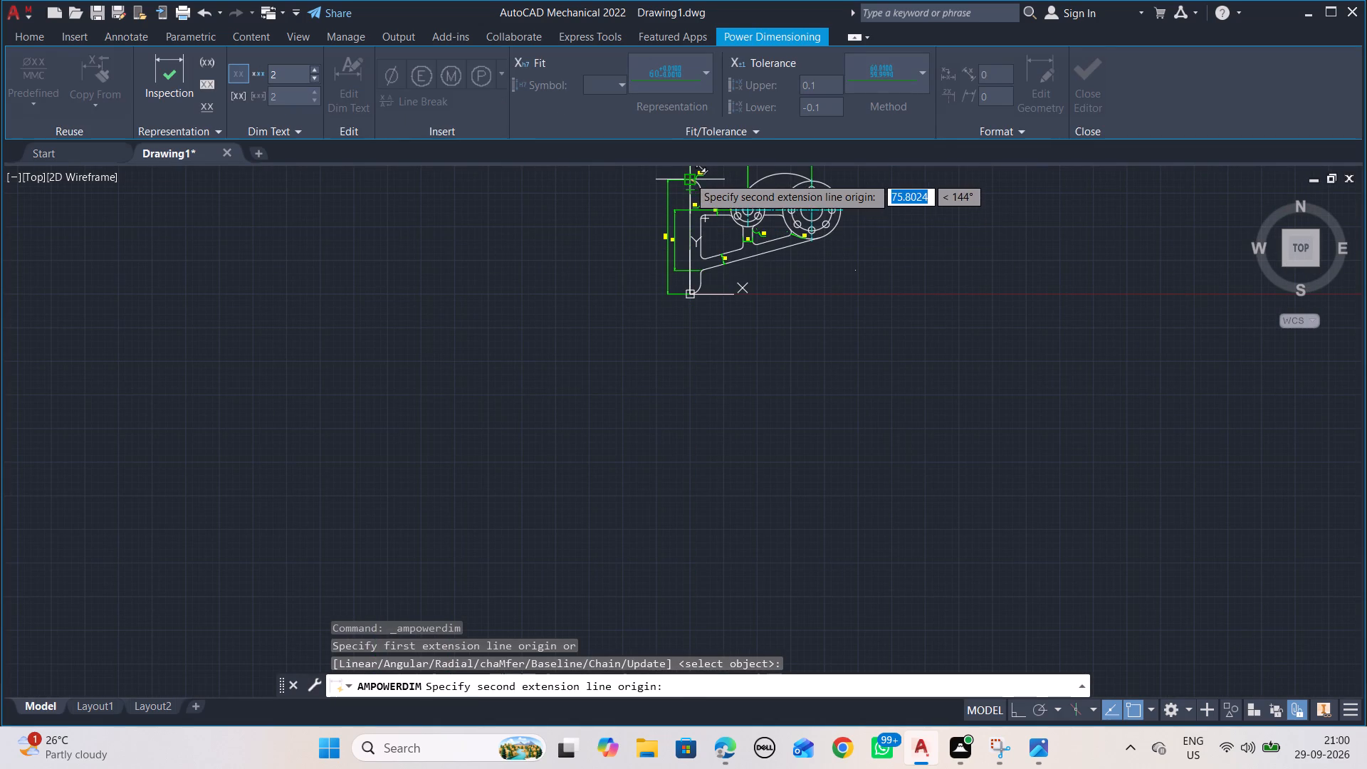
{"action": "left_click", "coordinate": [688, 177]}
{"action": "scroll", "coordinate": [680, 192], "scroll_direction": "up", "scroll_amount": 3}
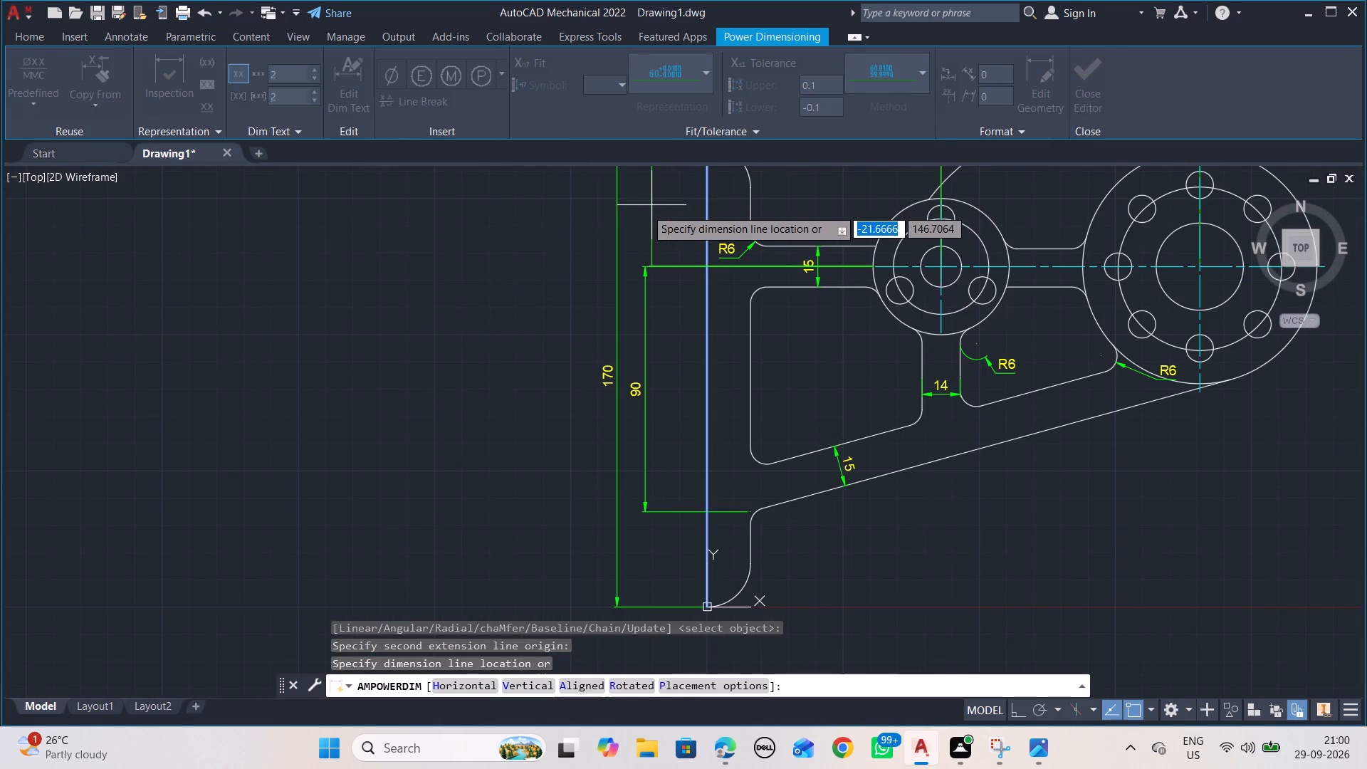
{"action": "left_click", "coordinate": [644, 209]}
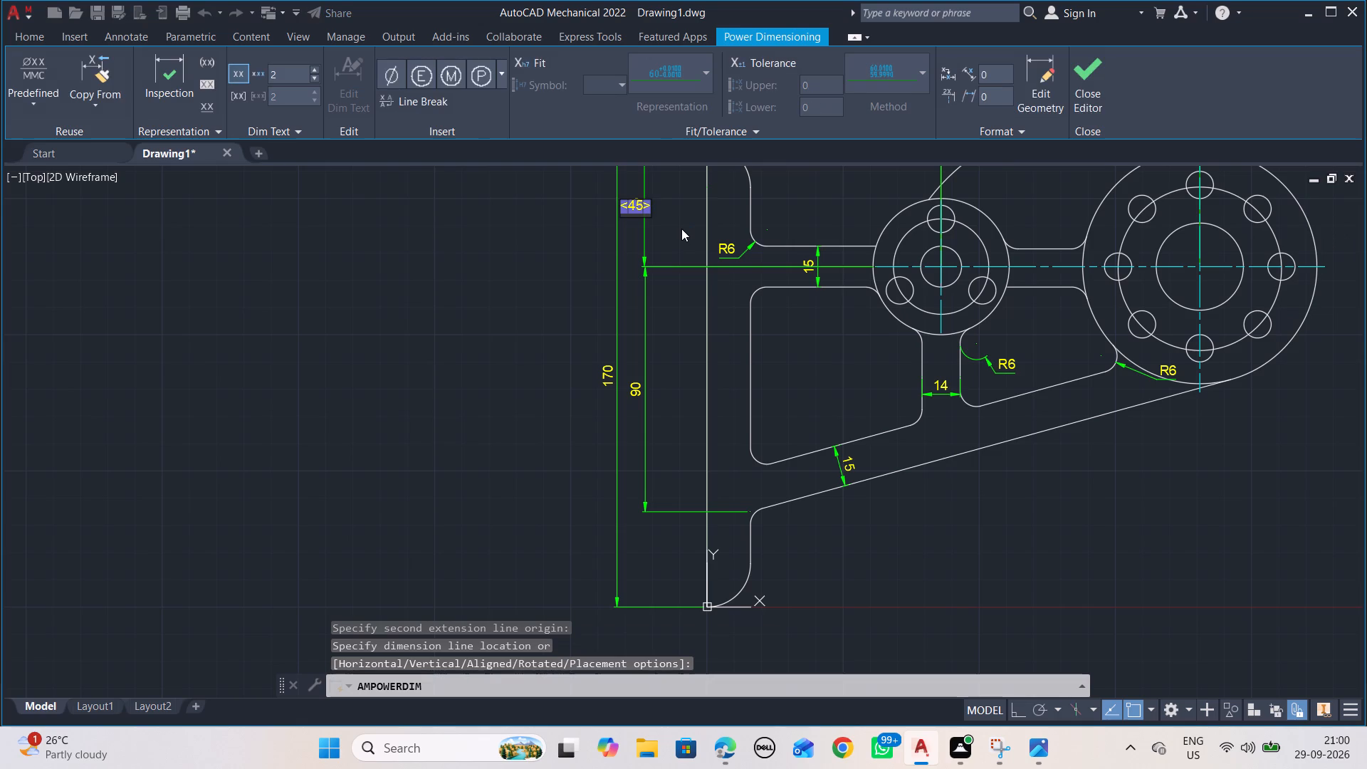
{"action": "left_click", "coordinate": [681, 229]}
{"action": "key", "text": "Escape"}
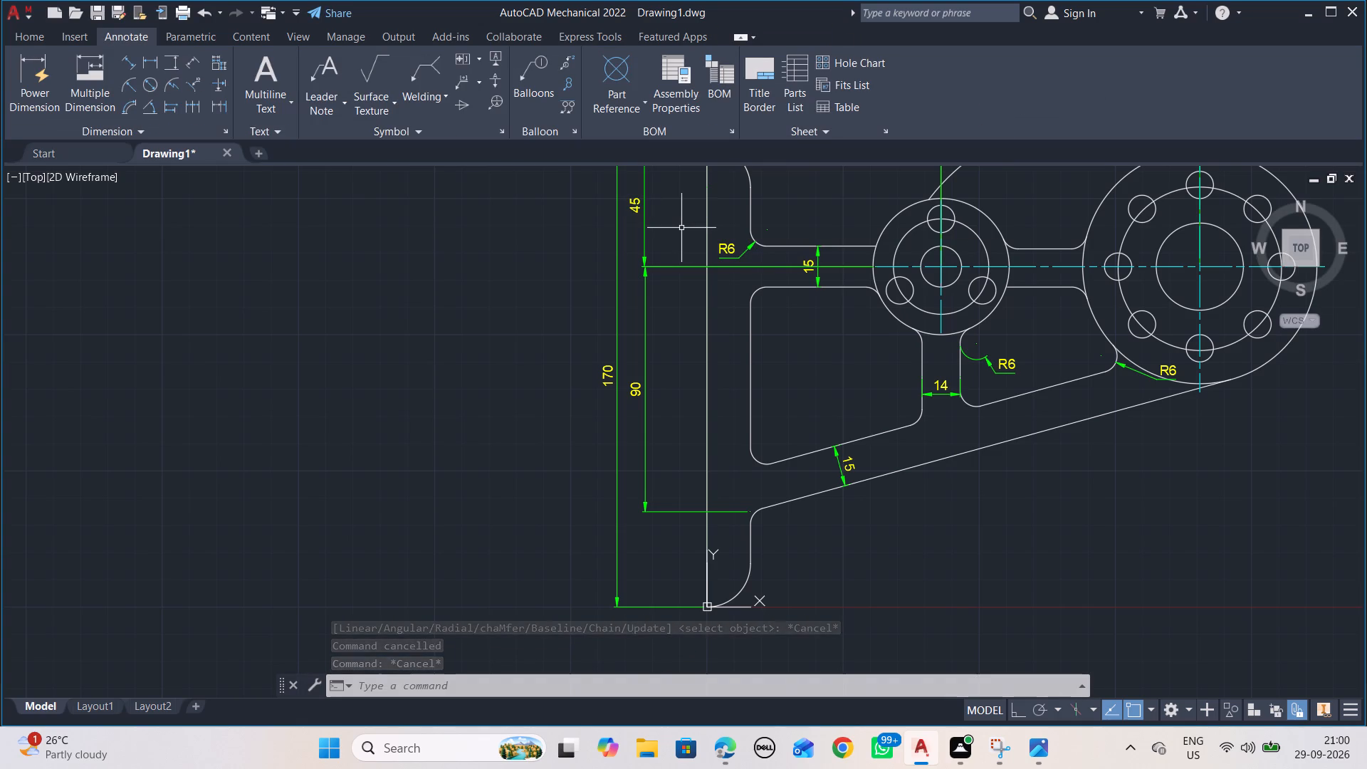
Compare the whole bracket drawing with the reference image AUTOCAD_1.png, checking its dimensions and the geometry around both hubs.
{"action": "scroll", "coordinate": [686, 209], "scroll_direction": "down", "scroll_amount": 3}
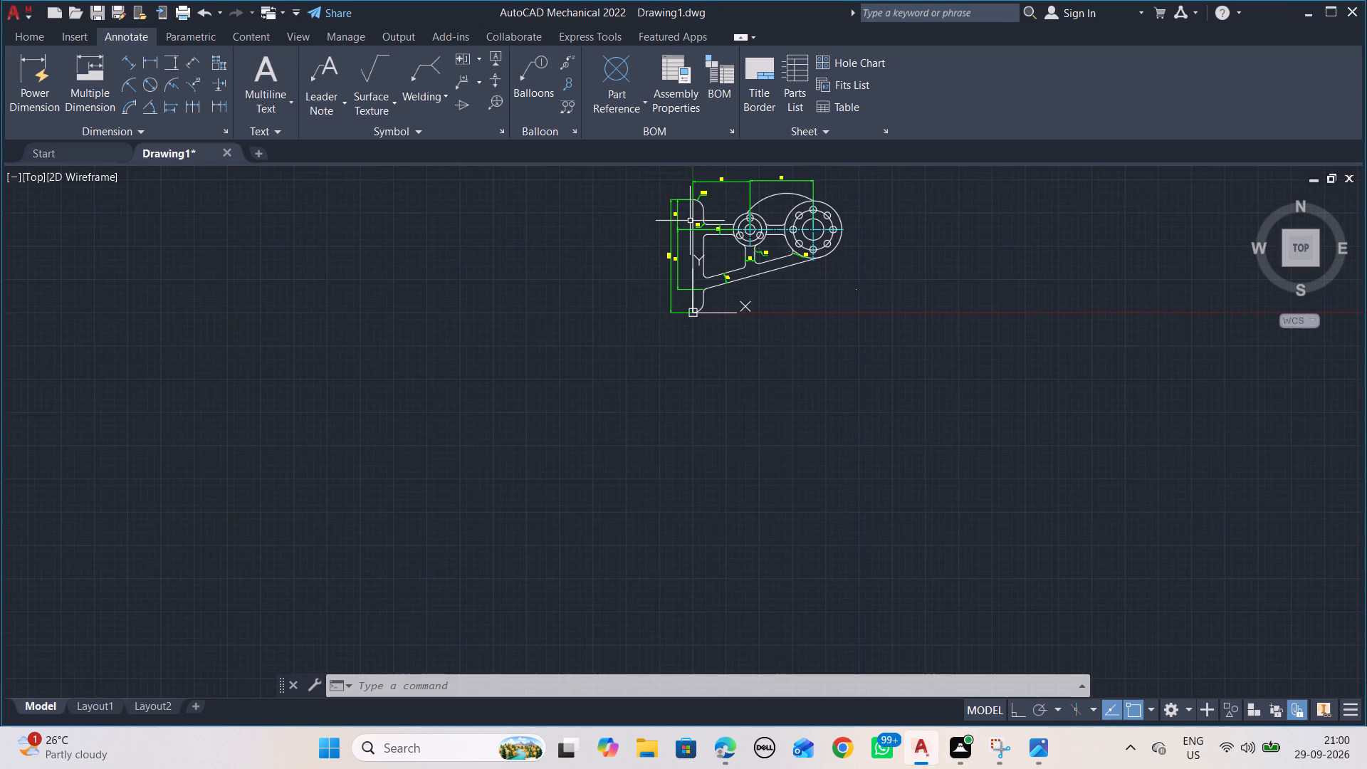
{"action": "scroll", "coordinate": [690, 221], "scroll_direction": "up", "scroll_amount": 2}
{"action": "scroll", "coordinate": [691, 222], "scroll_direction": "down", "scroll_amount": 1}
{"action": "key", "text": "alt+Tab"}
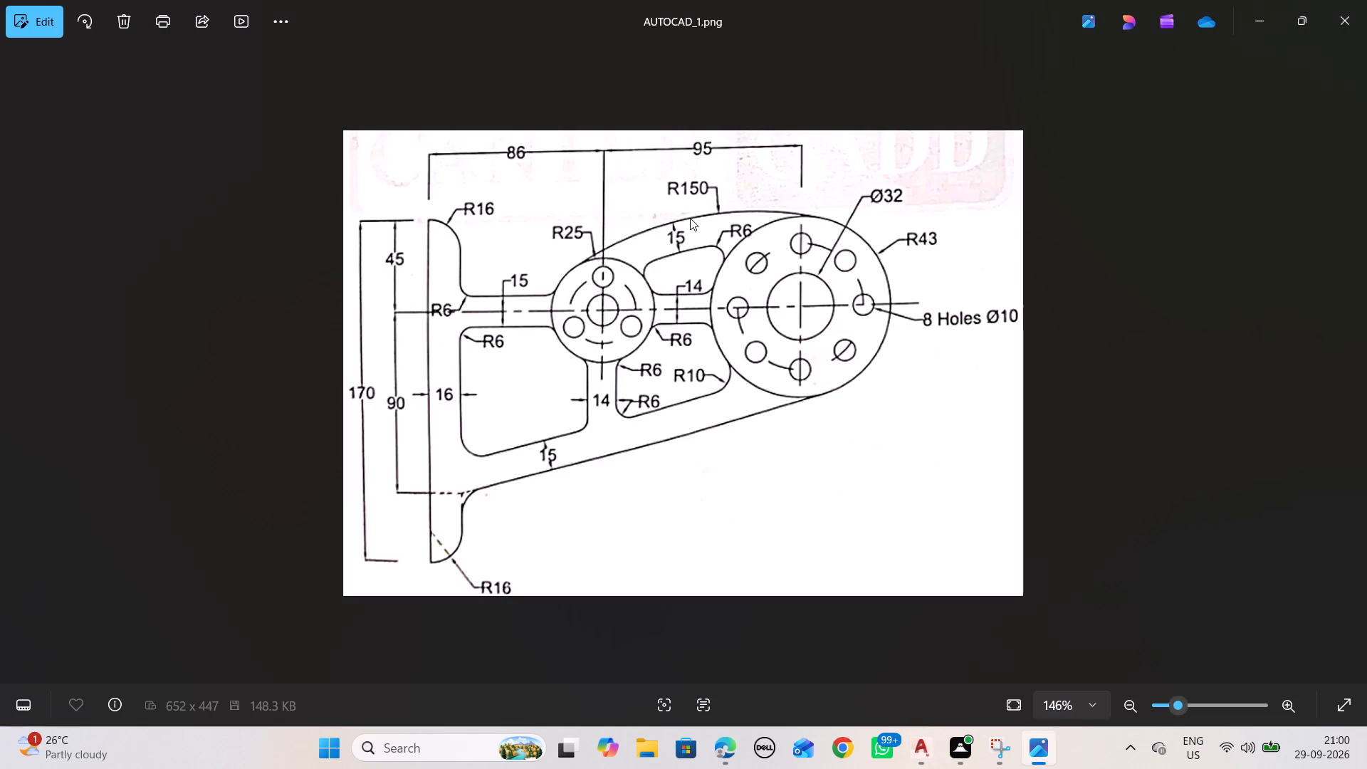
{"action": "key", "text": "alt+Tab"}
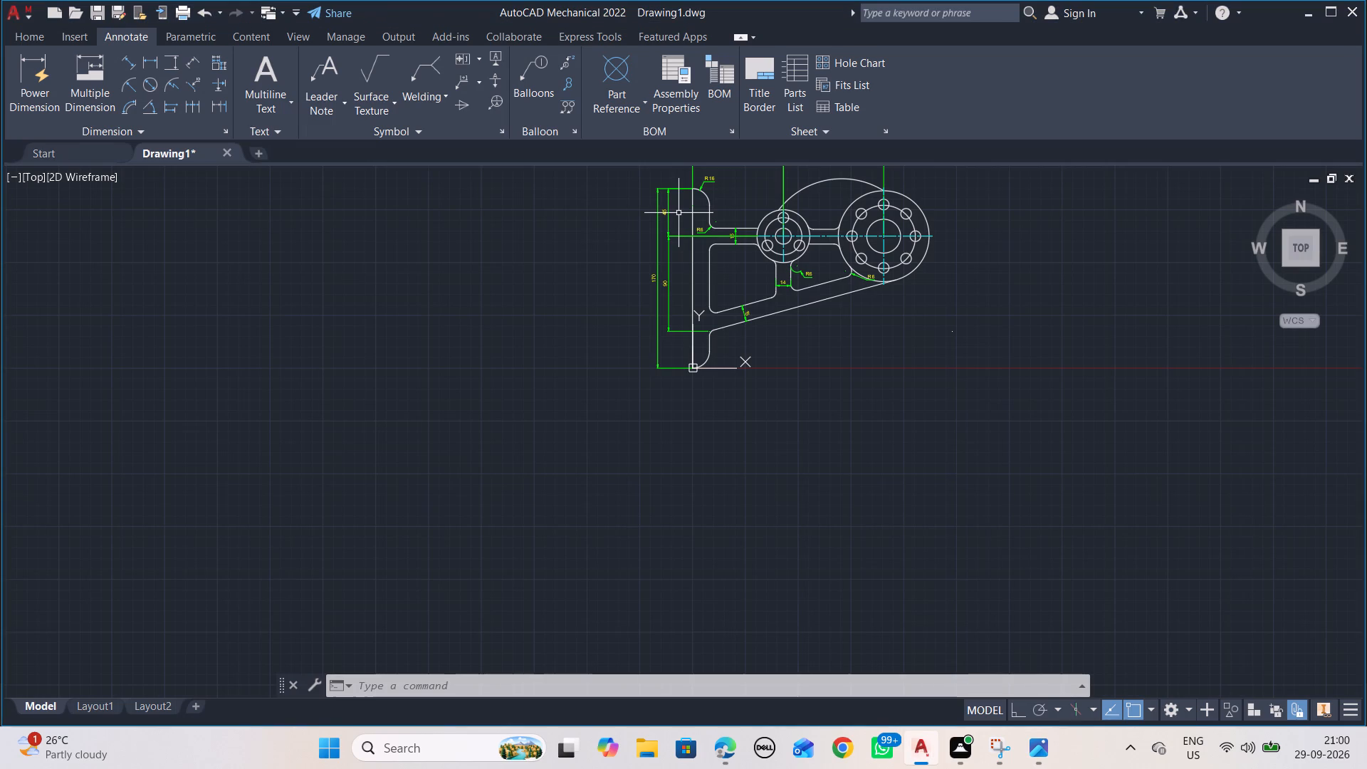
{"action": "key", "text": "alt+Tab"}
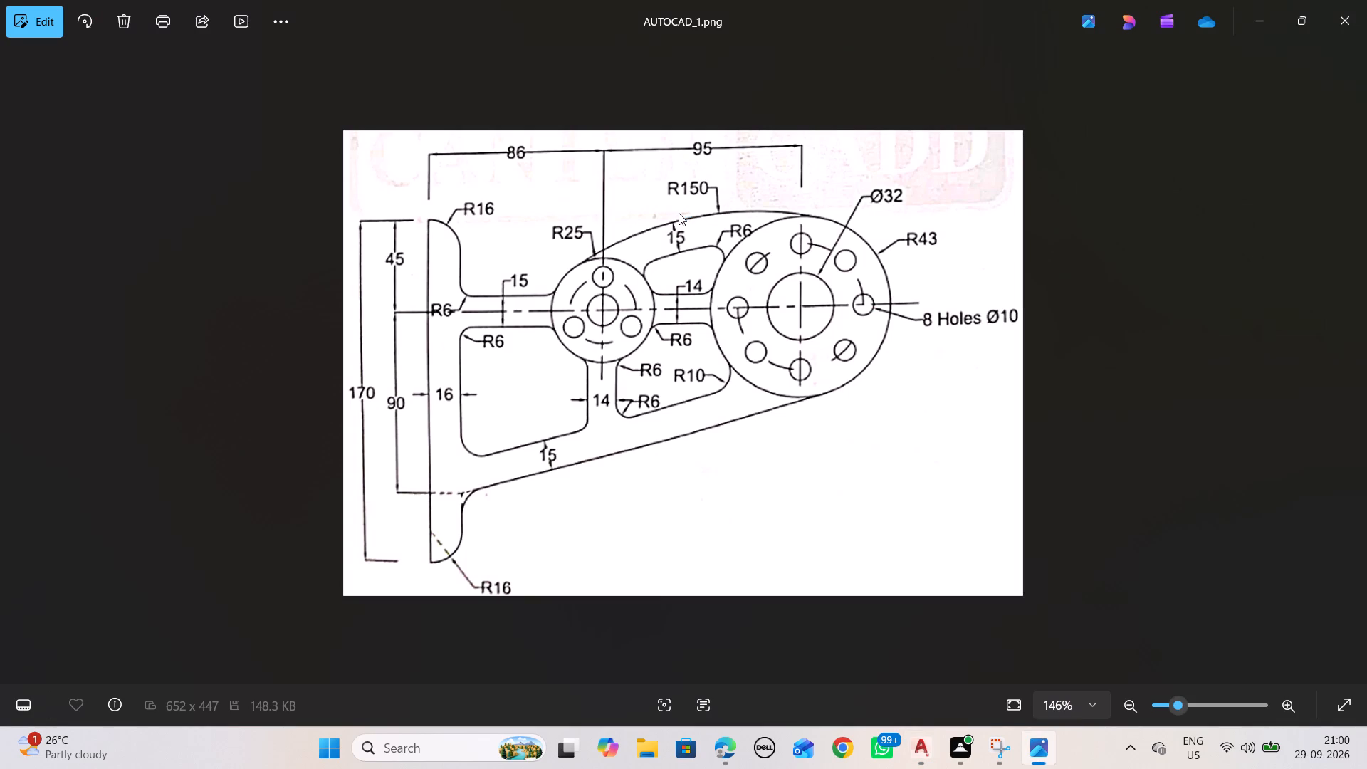
{"action": "key", "text": "alt+Tab"}
{"action": "scroll", "coordinate": [711, 226], "scroll_direction": "up", "scroll_amount": 2}
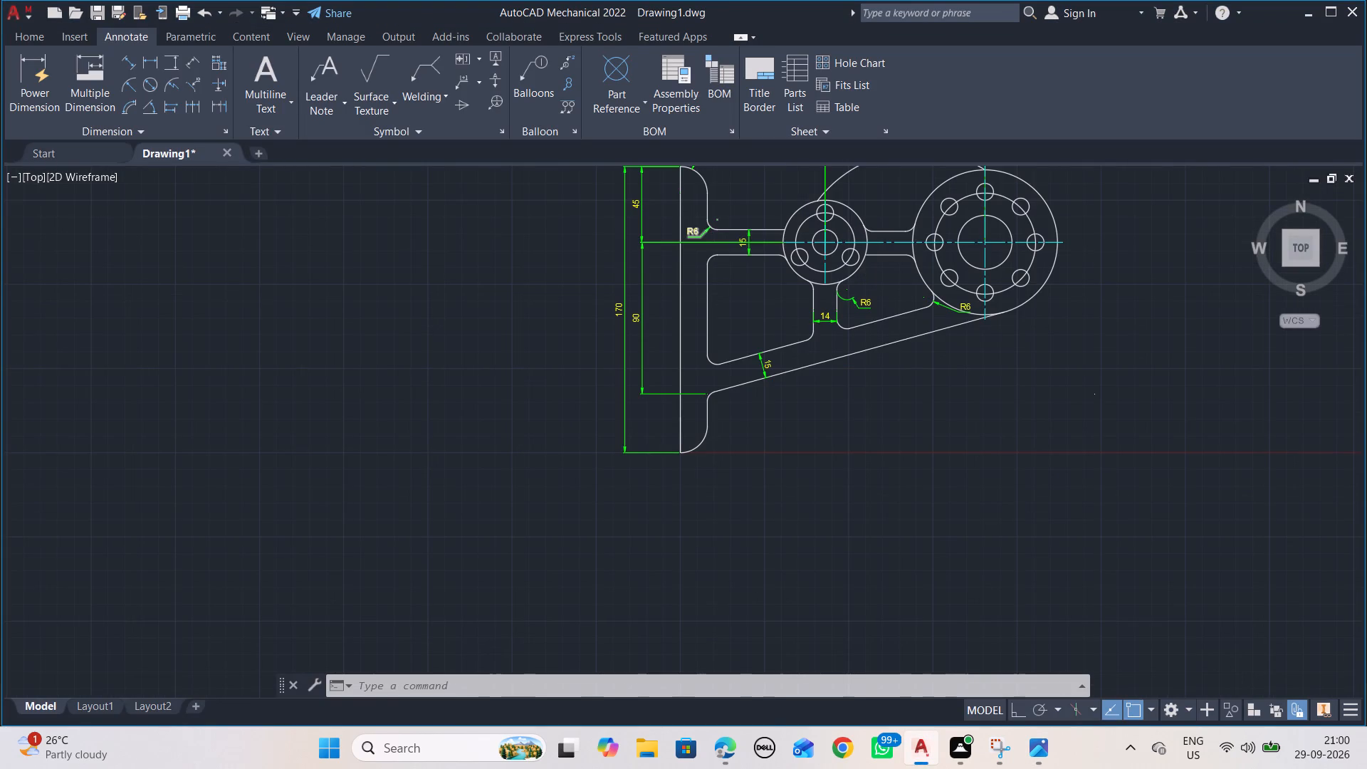
{"action": "key", "text": "alt+Tab"}
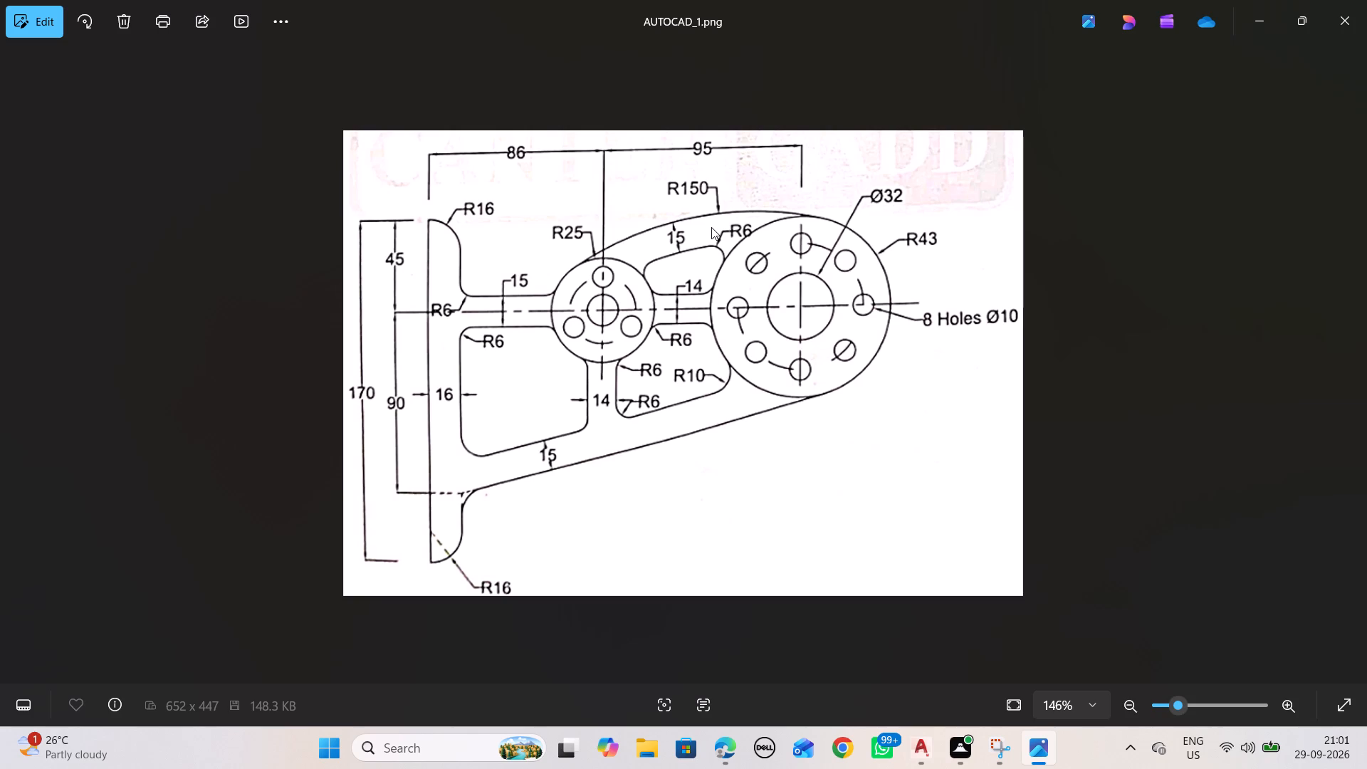
{"action": "key", "text": "alt+Tab"}
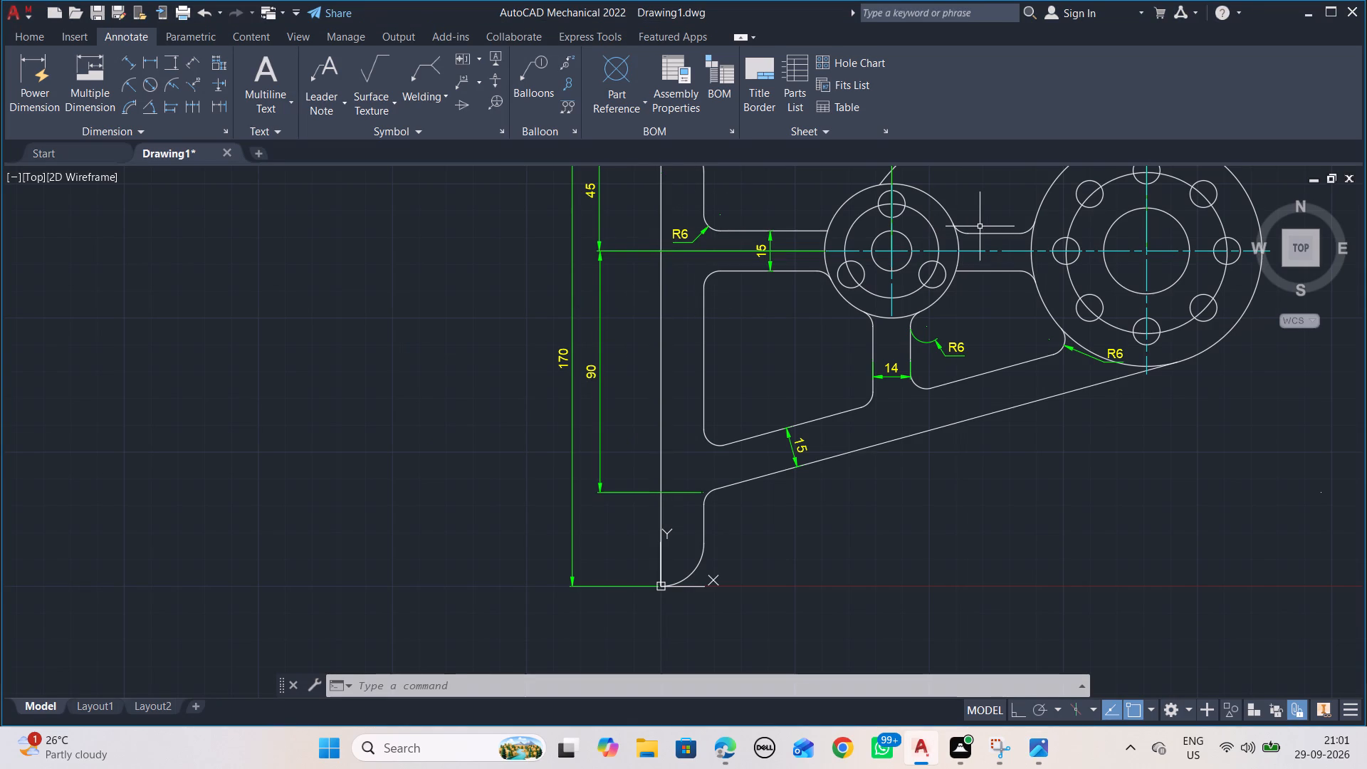
{"action": "scroll", "coordinate": [956, 241], "scroll_direction": "down", "scroll_amount": 2}
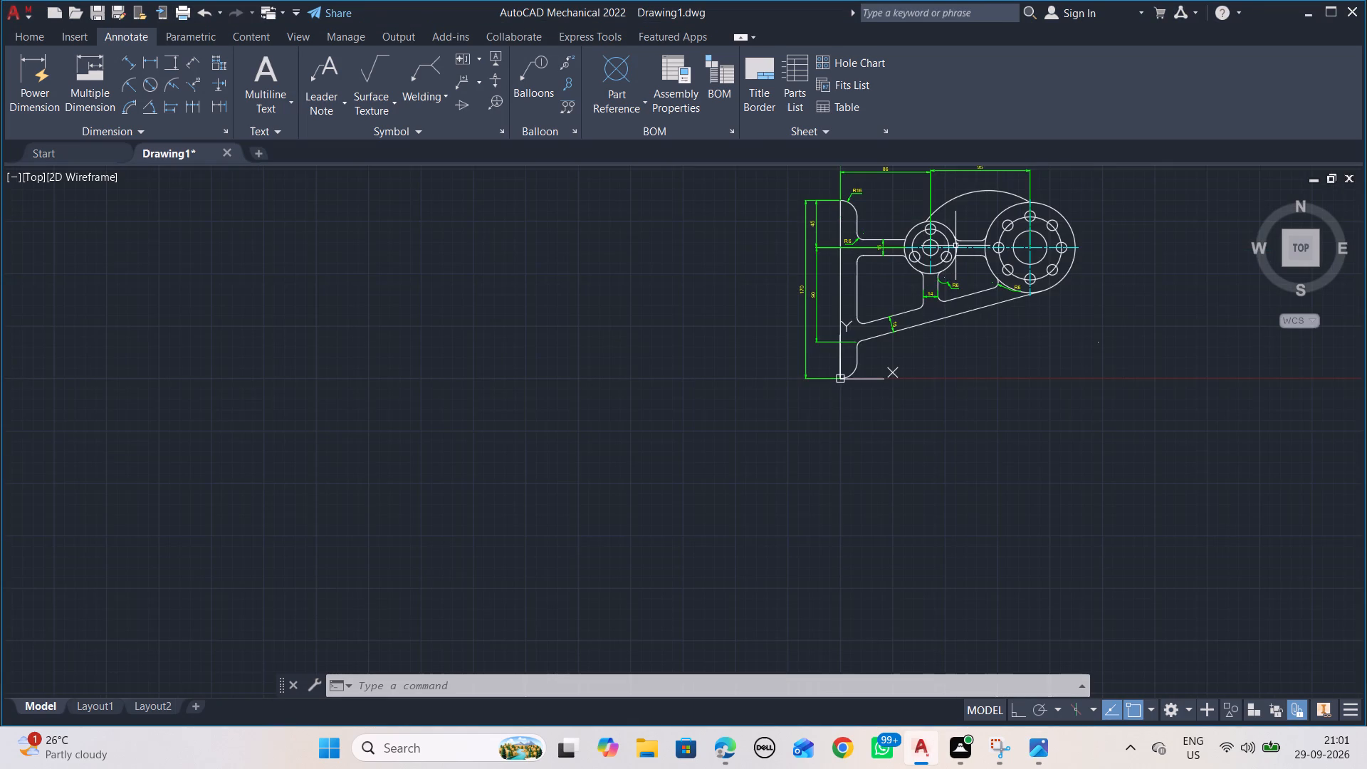
{"action": "middle_click_drag", "start_coordinate": [955, 246], "coordinate": [781, 346]}
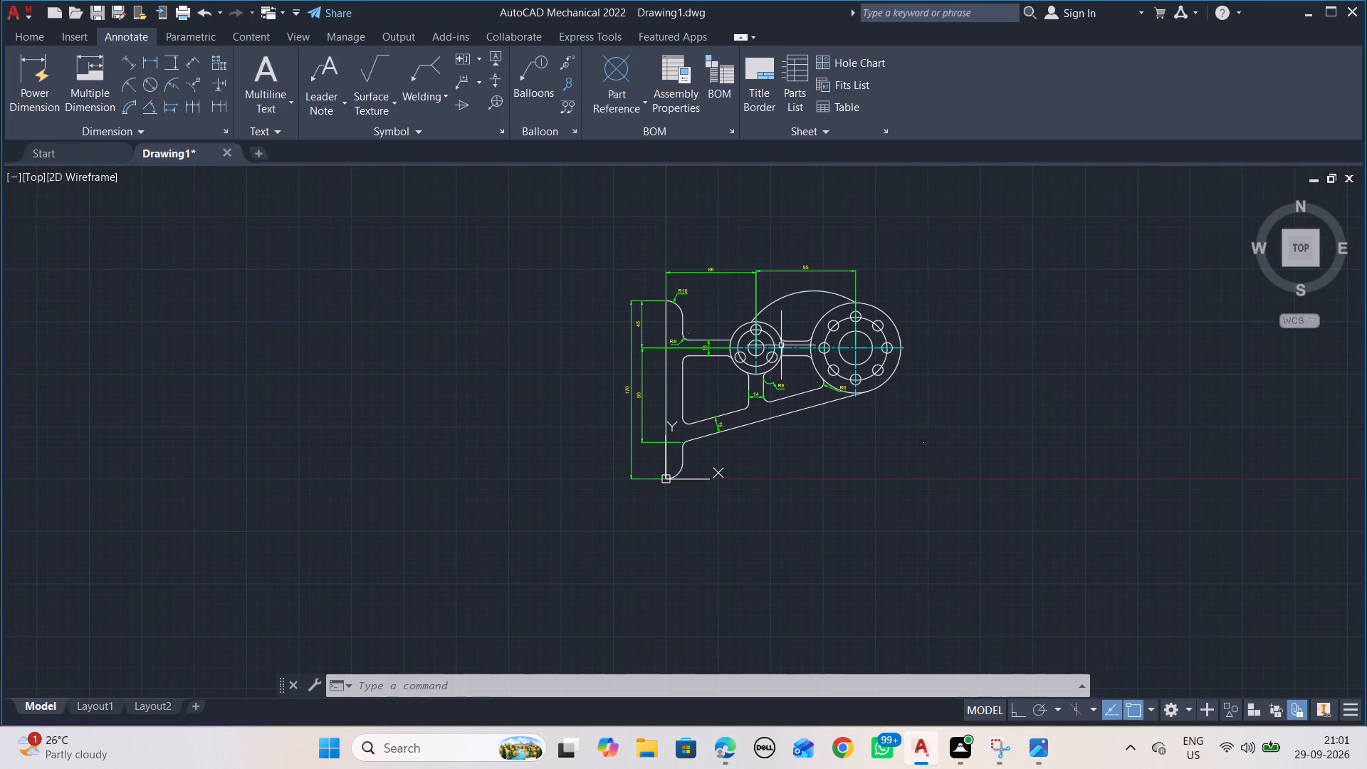
{"action": "scroll", "coordinate": [781, 345], "scroll_direction": "up", "scroll_amount": 2}
{"action": "scroll", "coordinate": [781, 345], "scroll_direction": "down", "scroll_amount": 1}
{"action": "middle_click_drag", "start_coordinate": [781, 345], "coordinate": [740, 328]}
{"action": "scroll", "coordinate": [781, 345], "scroll_direction": "up", "scroll_amount": 1}
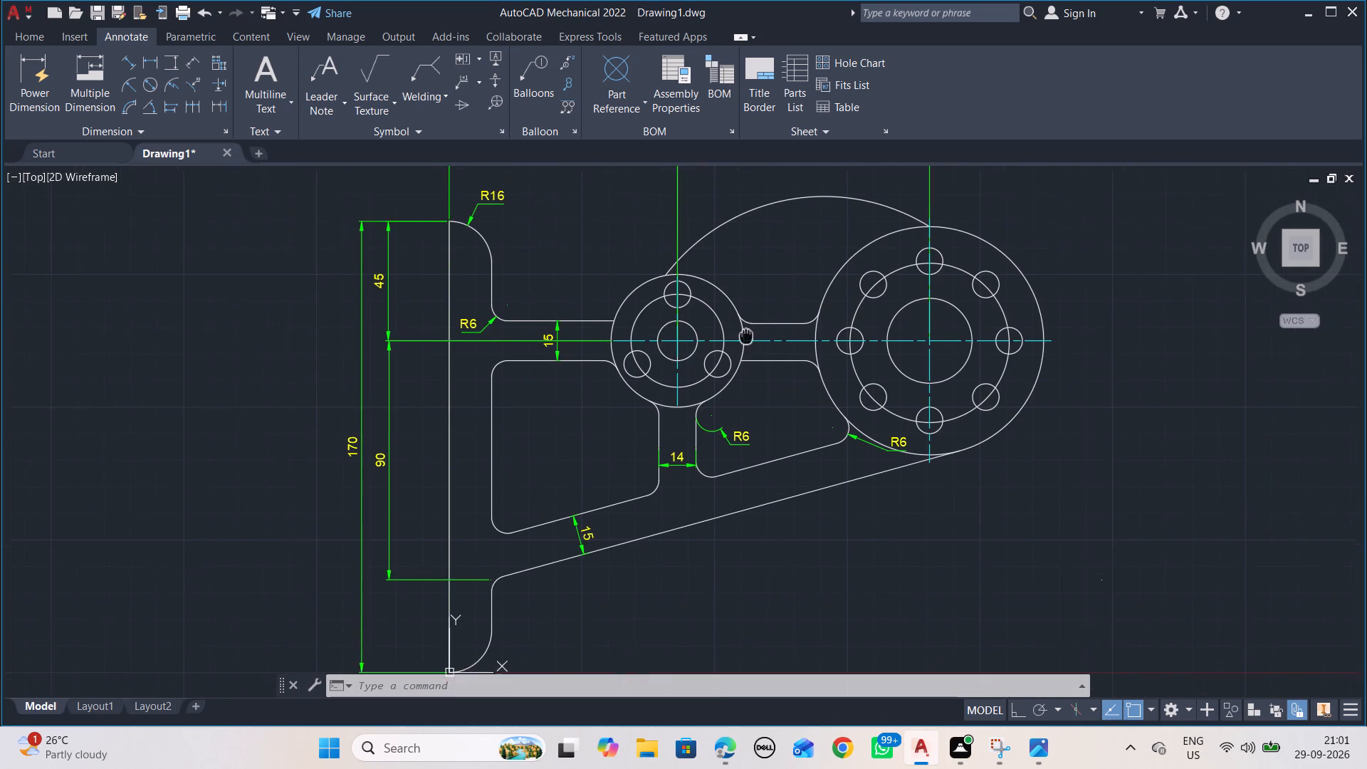
{"action": "middle_click_drag", "start_coordinate": [740, 328], "coordinate": [716, 338]}
{"action": "scroll", "coordinate": [715, 340], "scroll_direction": "down", "scroll_amount": 1}
{"action": "key", "text": "alt+Tab"}
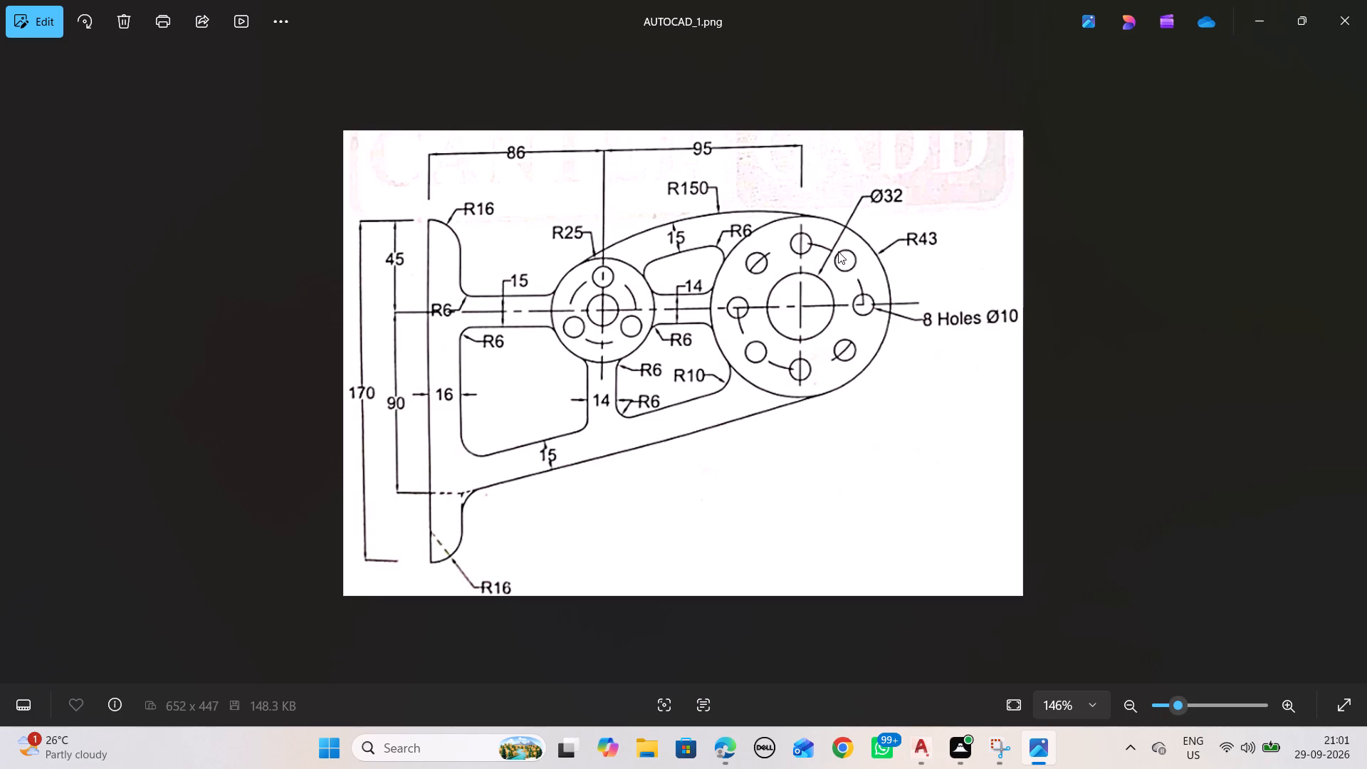
{"action": "key", "text": "alt+grave"}
Compare the rib fillets and radius dimensions around the small hub with the reference image AUTOCAD_1.png.
{"action": "key", "text": "alt+Tab"}
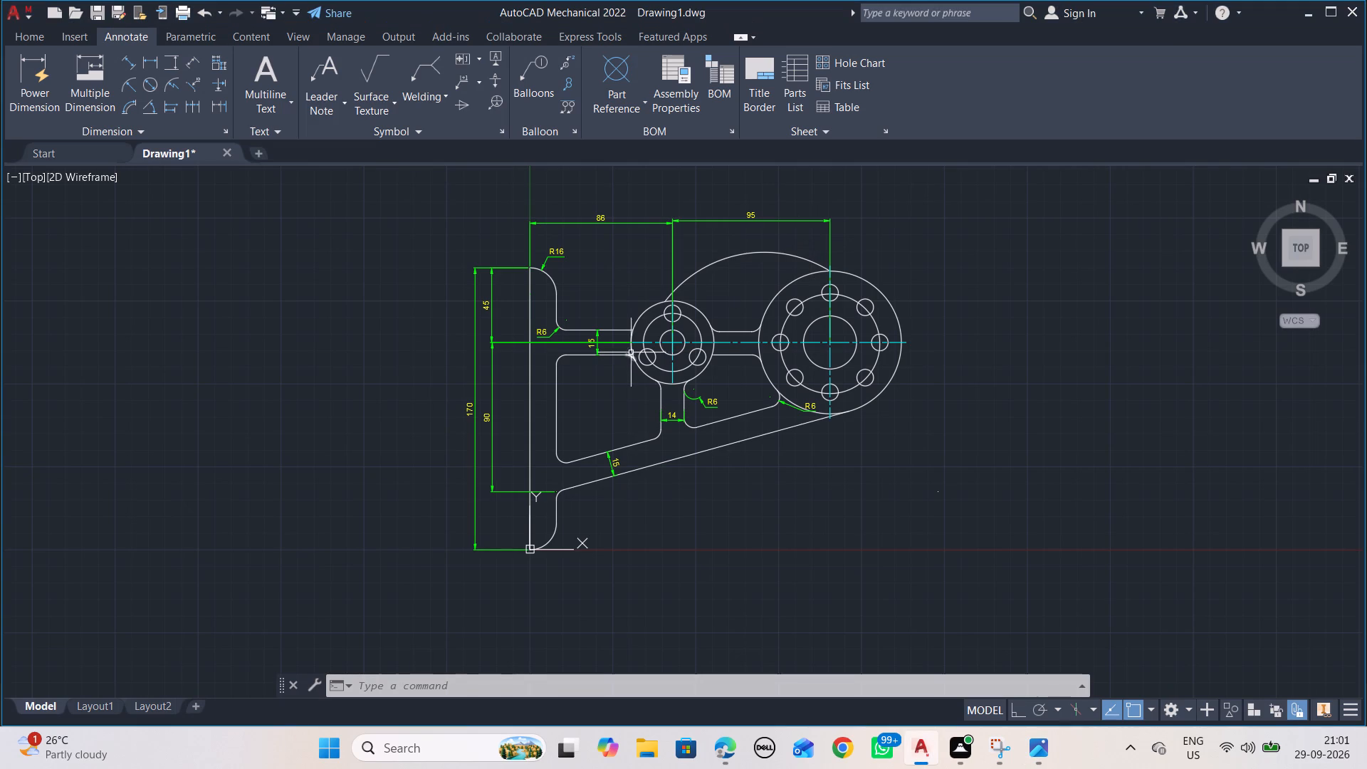
{"action": "scroll", "coordinate": [653, 320], "scroll_direction": "up", "scroll_amount": 1}
{"action": "key", "text": "alt+Tab"}
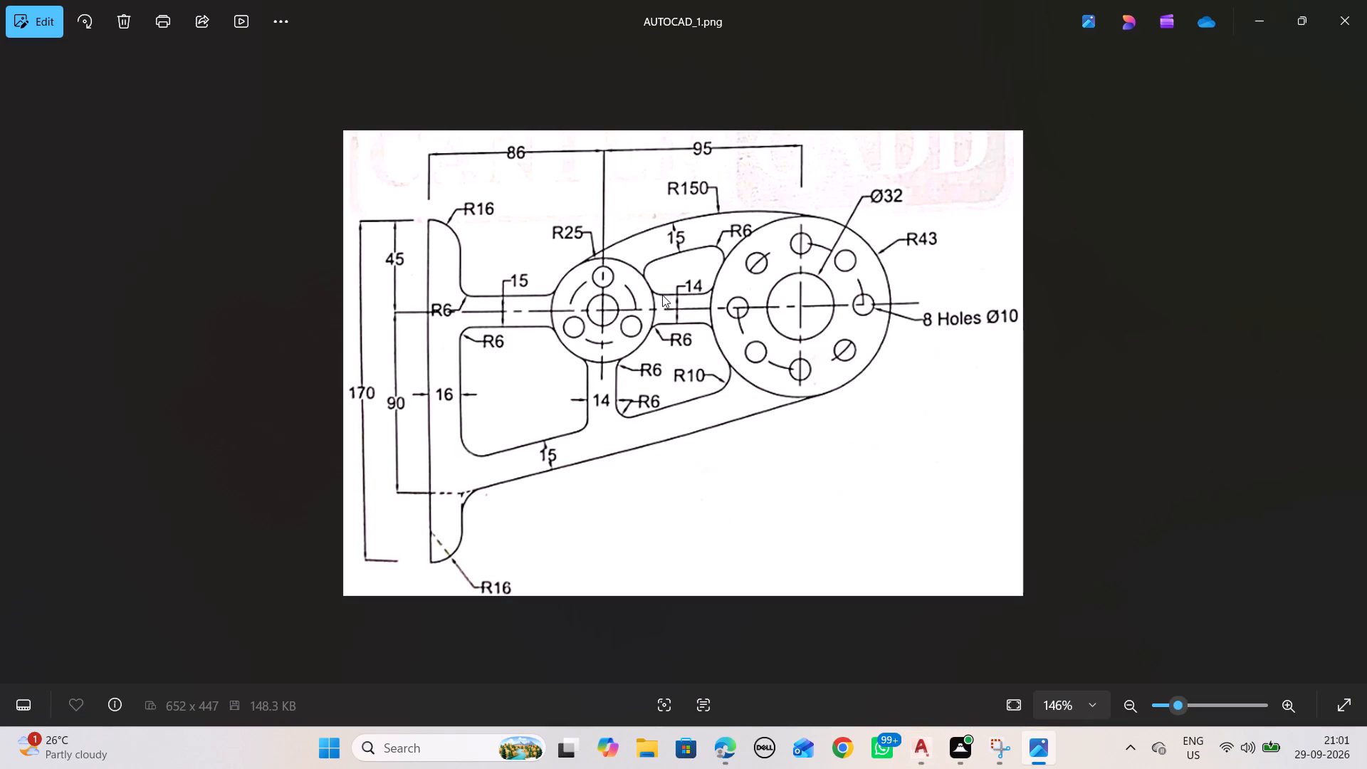
{"action": "key", "text": "alt+Tab"}
{"action": "key", "text": "alt+Tab"}
{"action": "key", "text": "alt+Tab"}
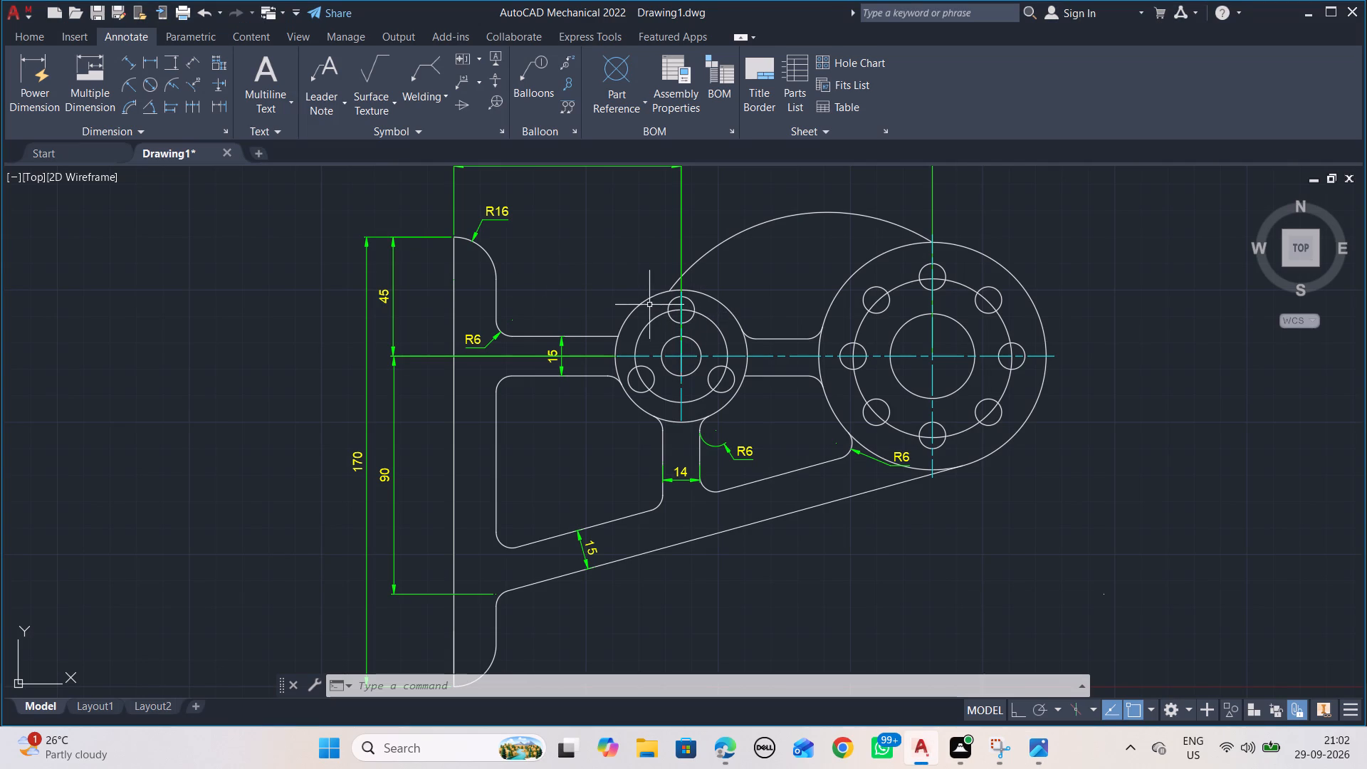
{"action": "key", "text": "alt+Tab"}
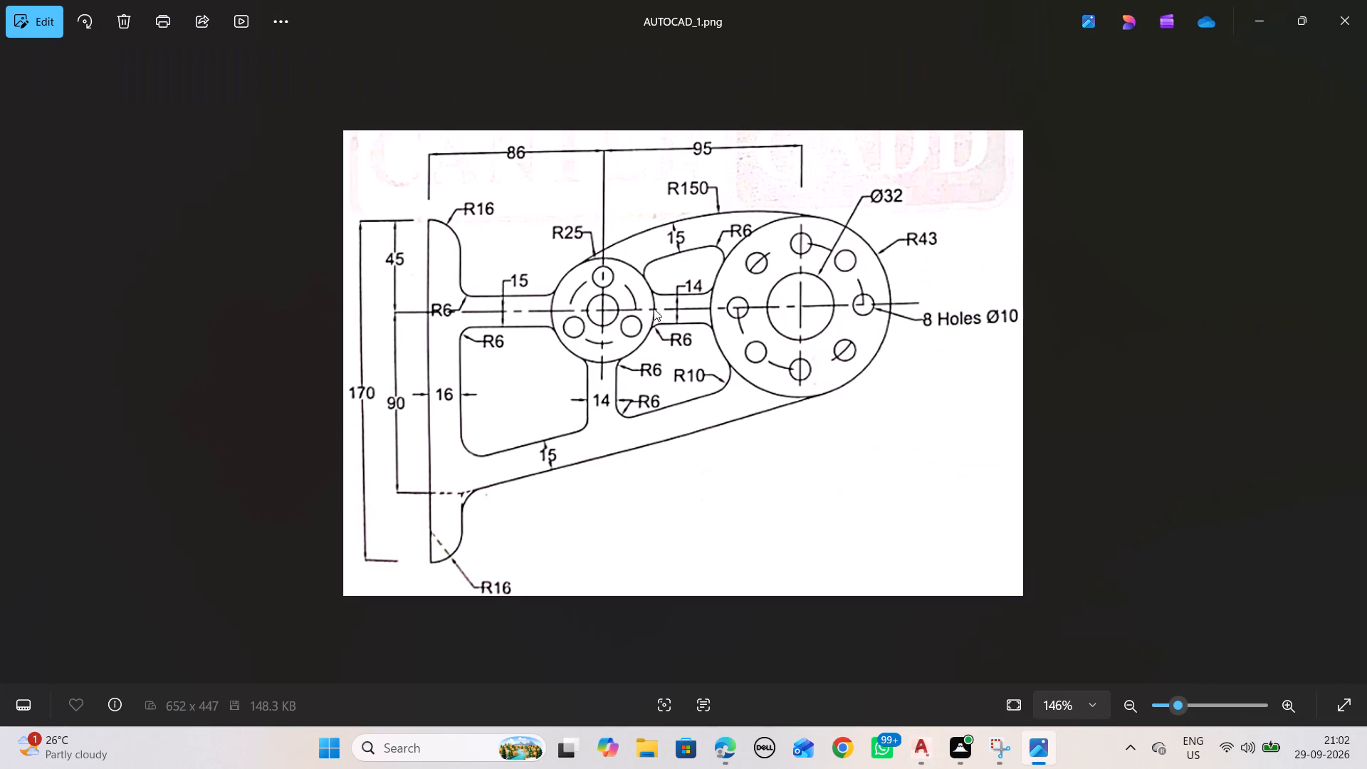
{"action": "key", "text": "alt+Tab"}
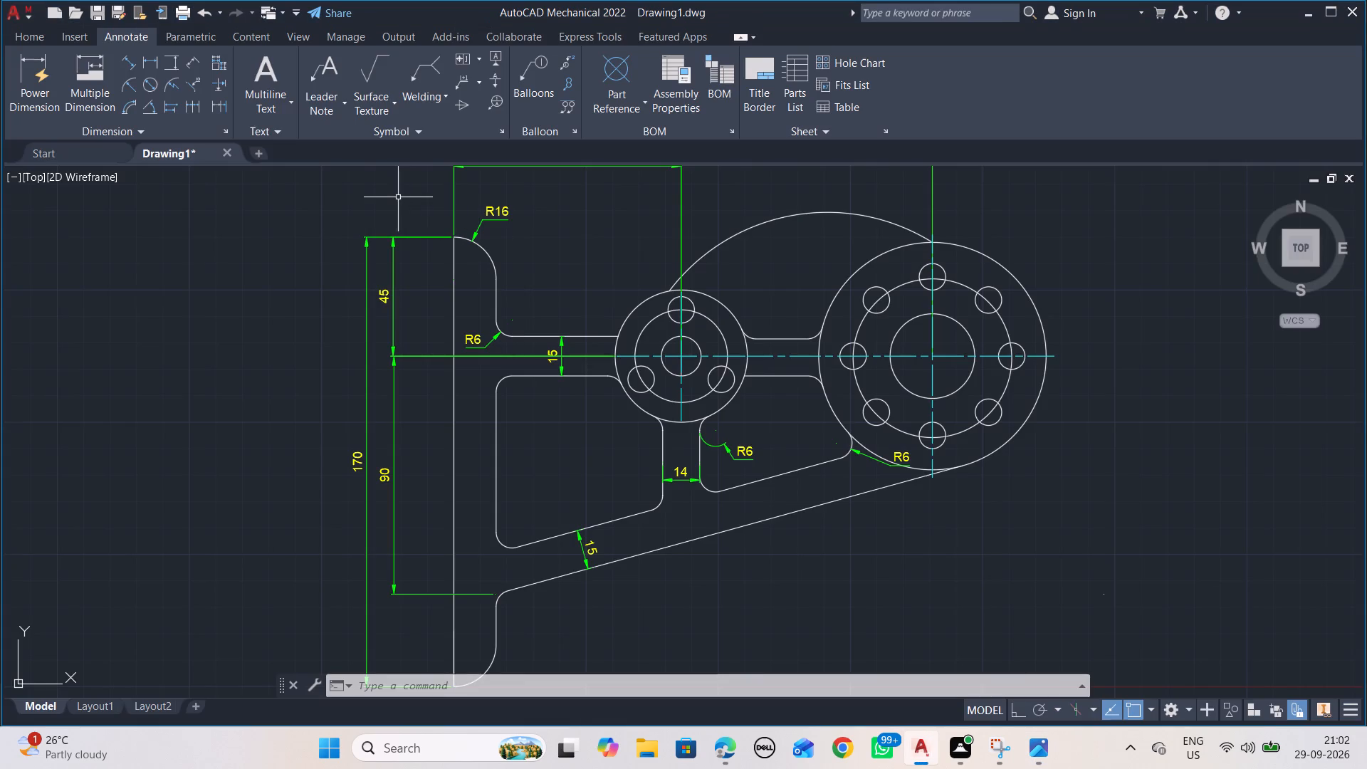
Fillet the upper edge of the 15 rib to the small hub's outer circle with radius 6, inserting its R6 radius dimension.
{"action": "left_click", "coordinate": [16, 36]}
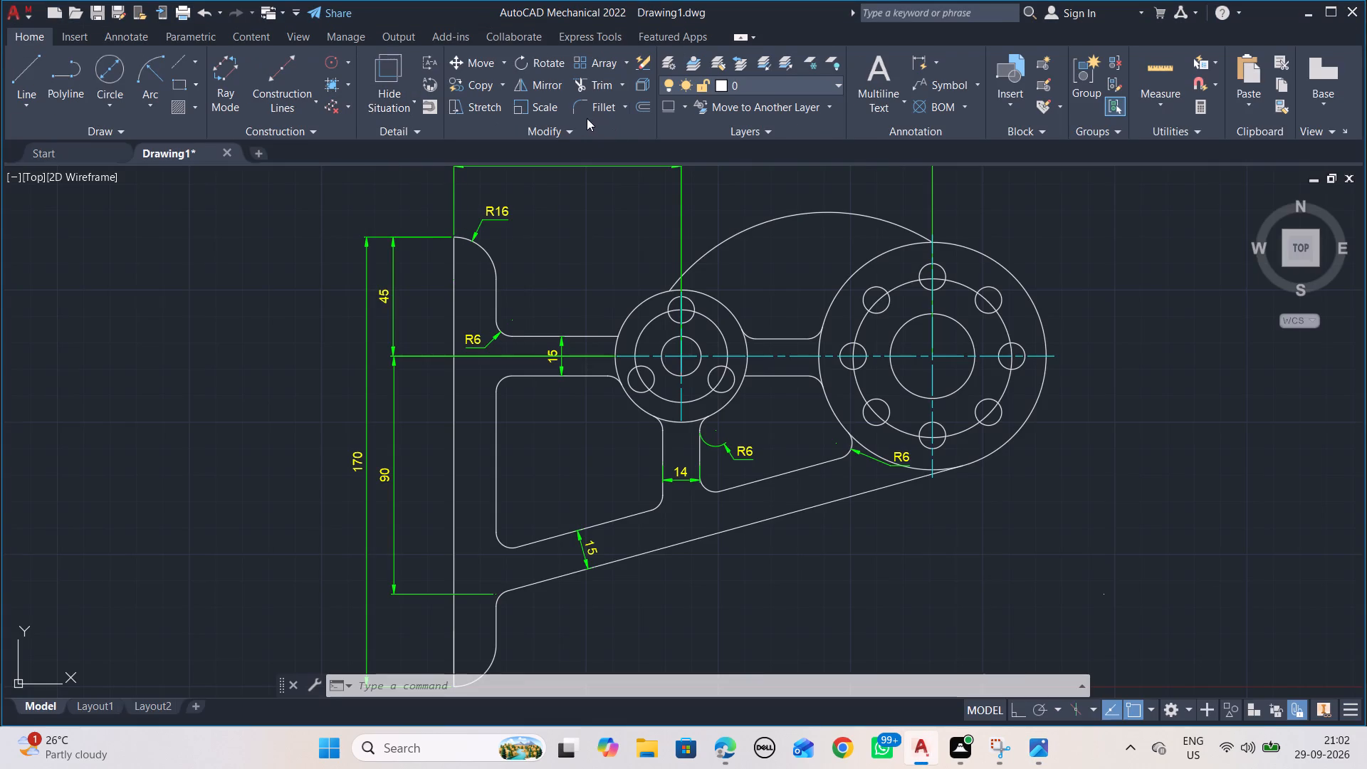
{"action": "left_click", "coordinate": [578, 110]}
{"action": "scroll", "coordinate": [589, 325], "scroll_direction": "up", "scroll_amount": 2}
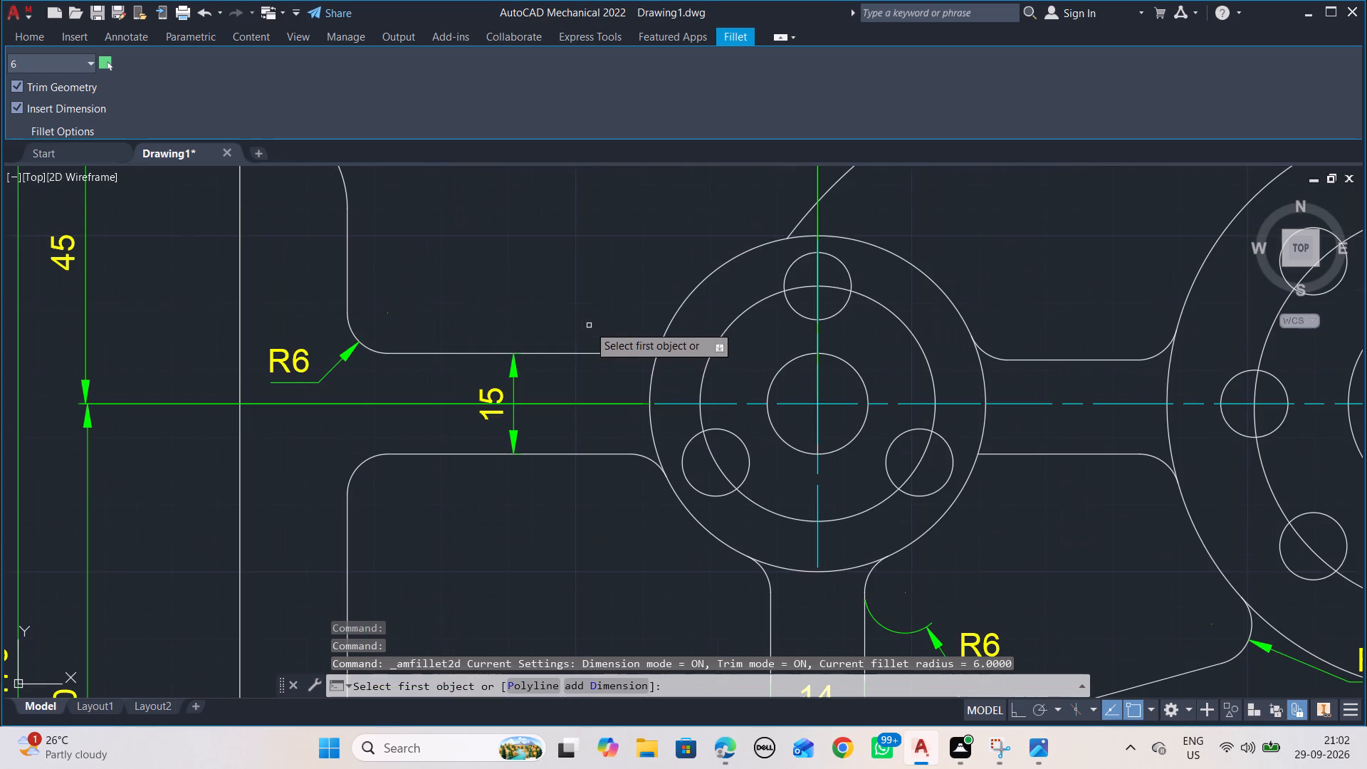
{"action": "left_click", "coordinate": [611, 352]}
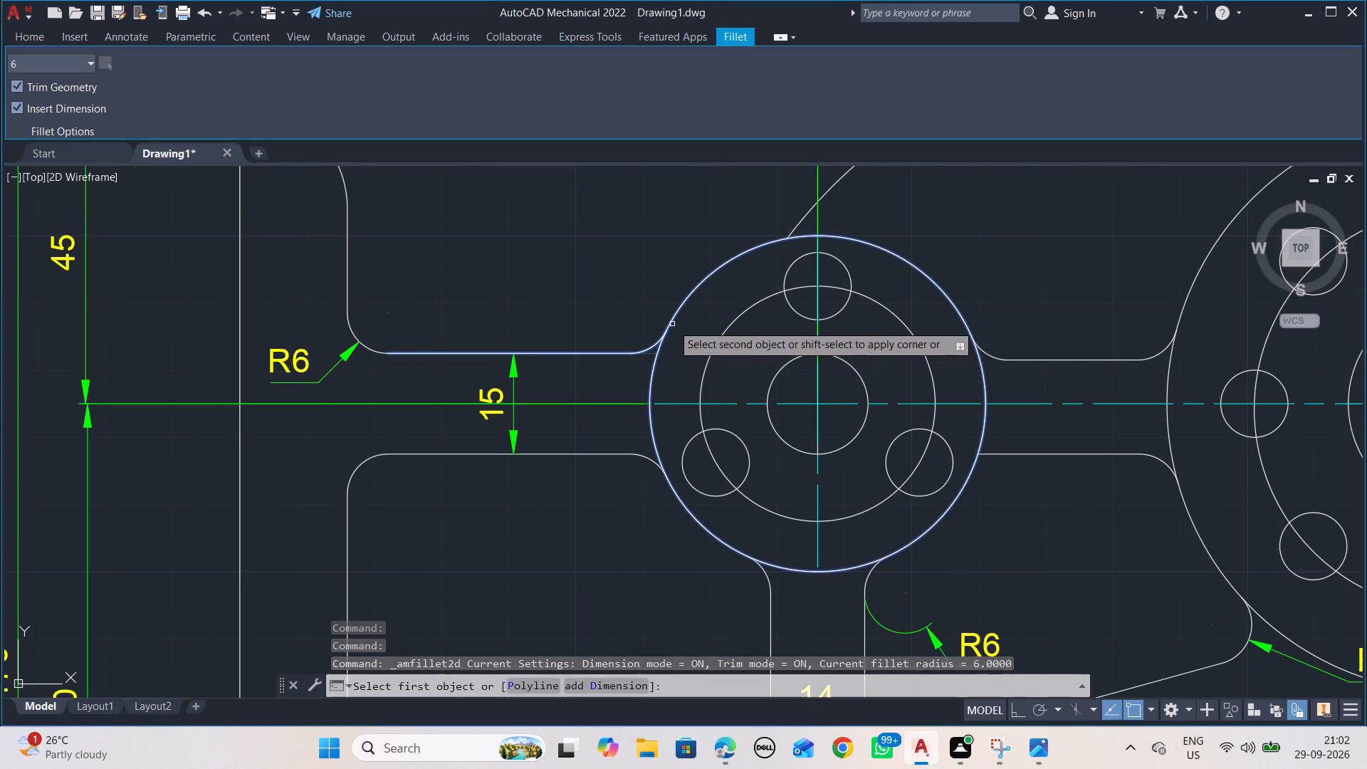
{"action": "left_click", "coordinate": [672, 324]}
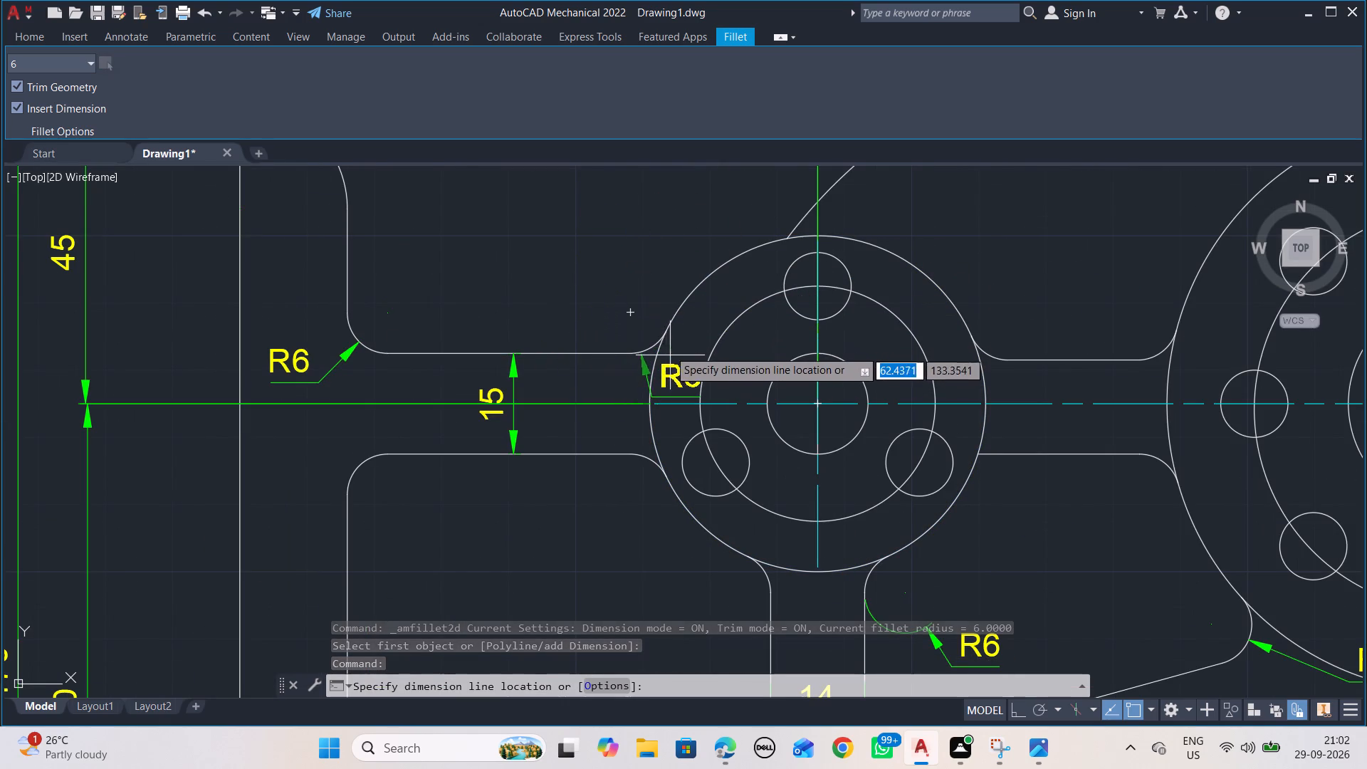
{"action": "left_click", "coordinate": [679, 337]}
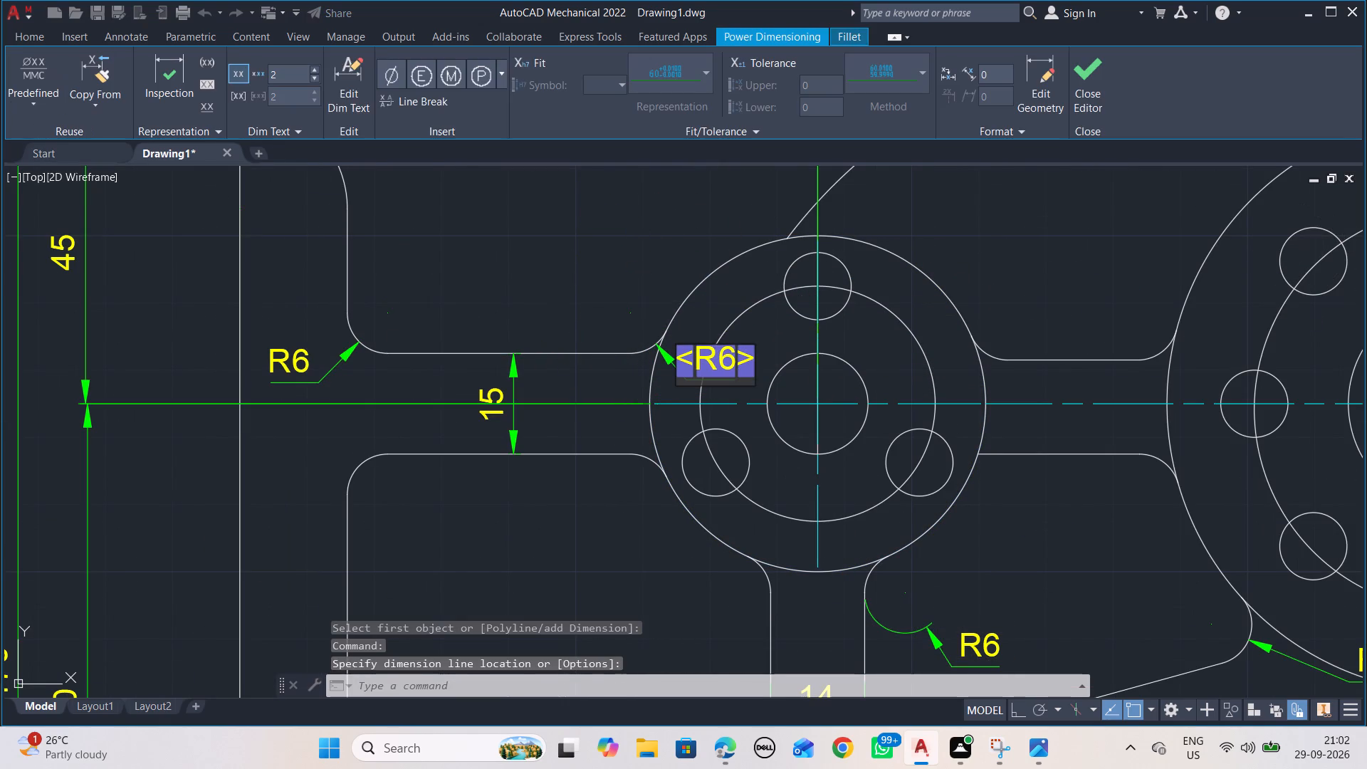
{"action": "middle_click", "coordinate": [629, 276]}
{"action": "left_click", "coordinate": [640, 290]}
{"action": "key", "text": "Escape"}
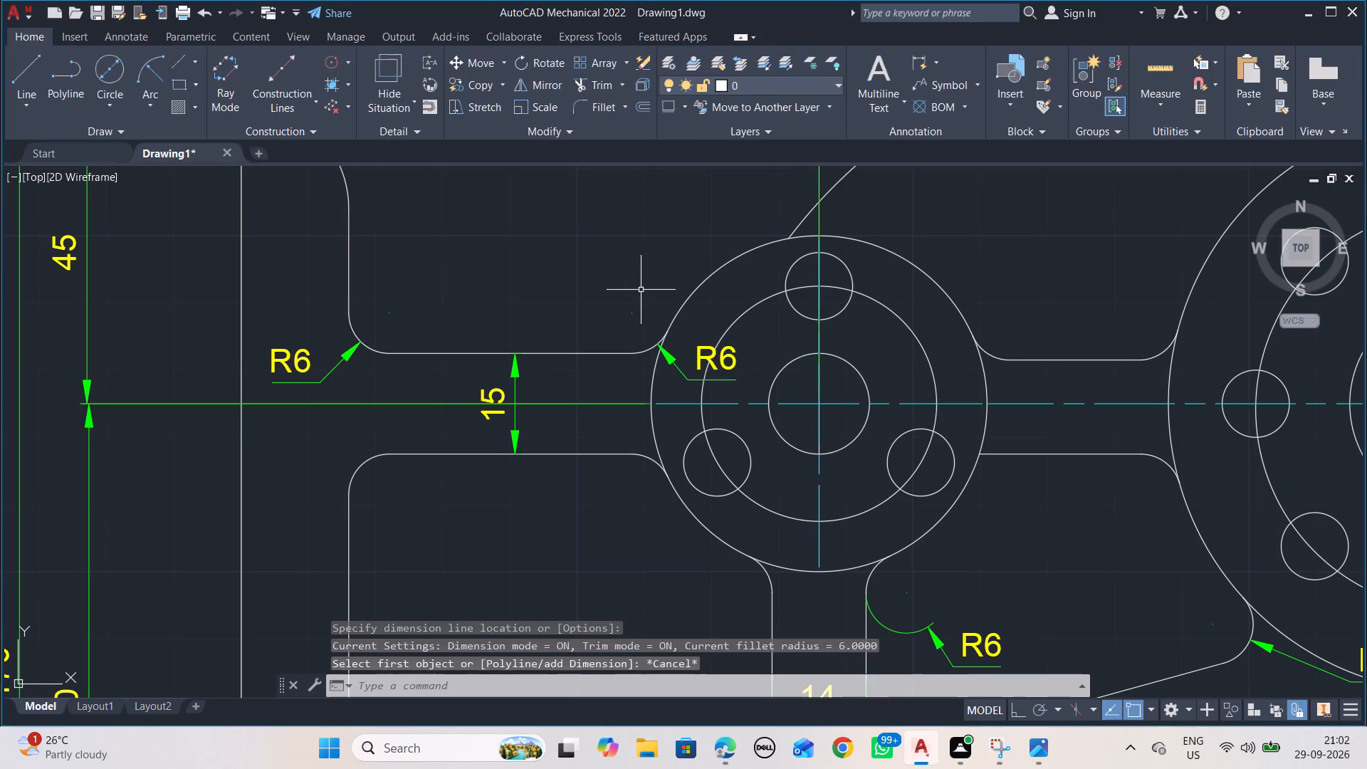
Move the new R6 dimension text out of the small hub to the open space above the 15 rib.
{"action": "left_click", "coordinate": [713, 355]}
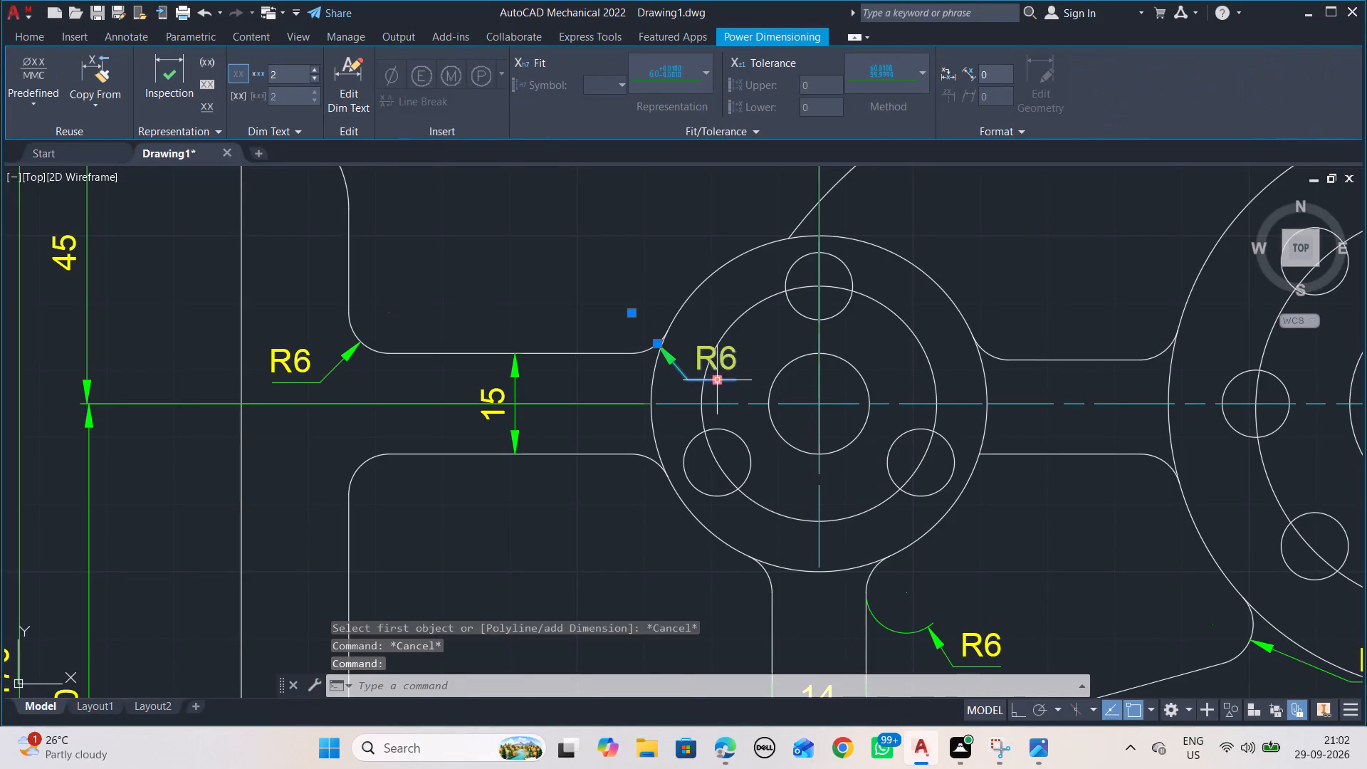
{"action": "left_click", "coordinate": [718, 377]}
{"action": "right_click", "coordinate": [564, 255]}
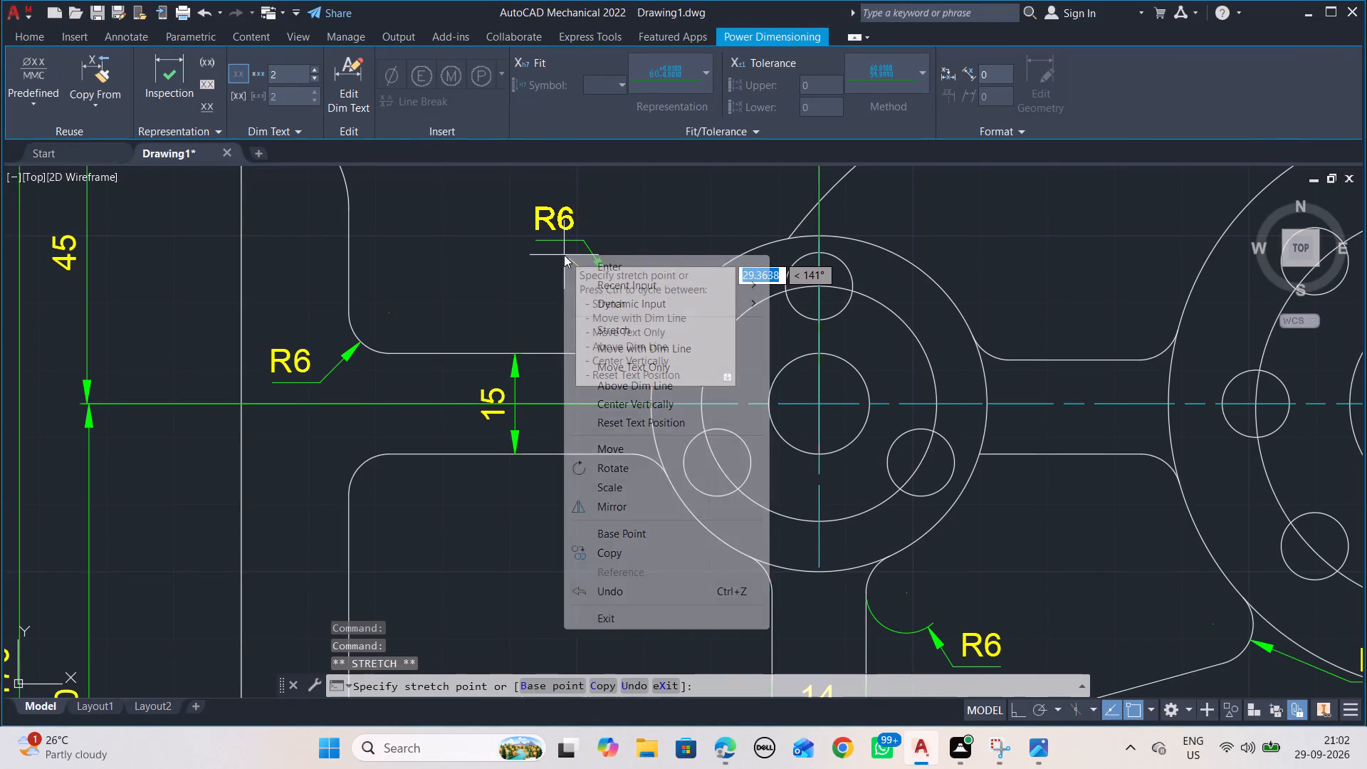
{"action": "left_click", "coordinate": [546, 257]}
{"action": "left_click", "coordinate": [540, 261]}
{"action": "key", "text": "Escape"}
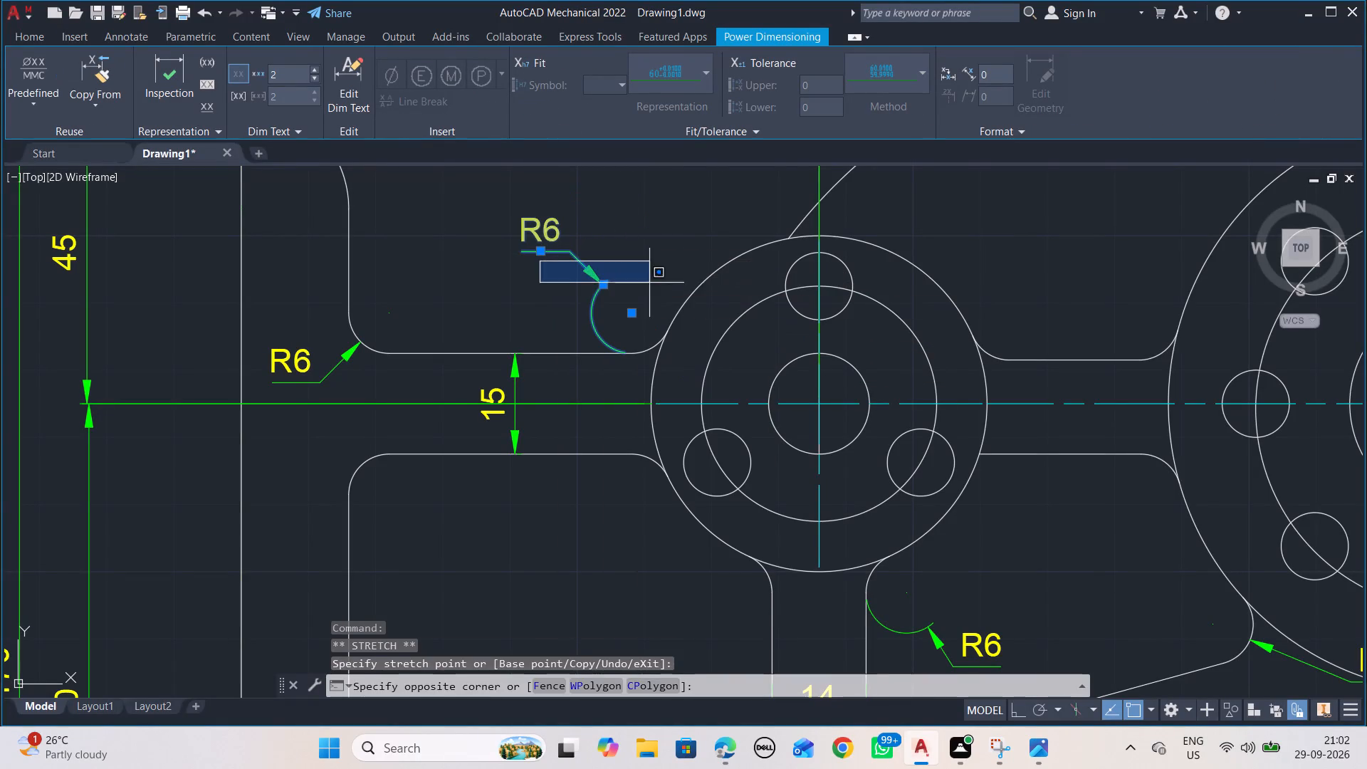
{"action": "key", "text": "Escape"}
{"action": "scroll", "coordinate": [655, 248], "scroll_direction": "down", "scroll_amount": 3}
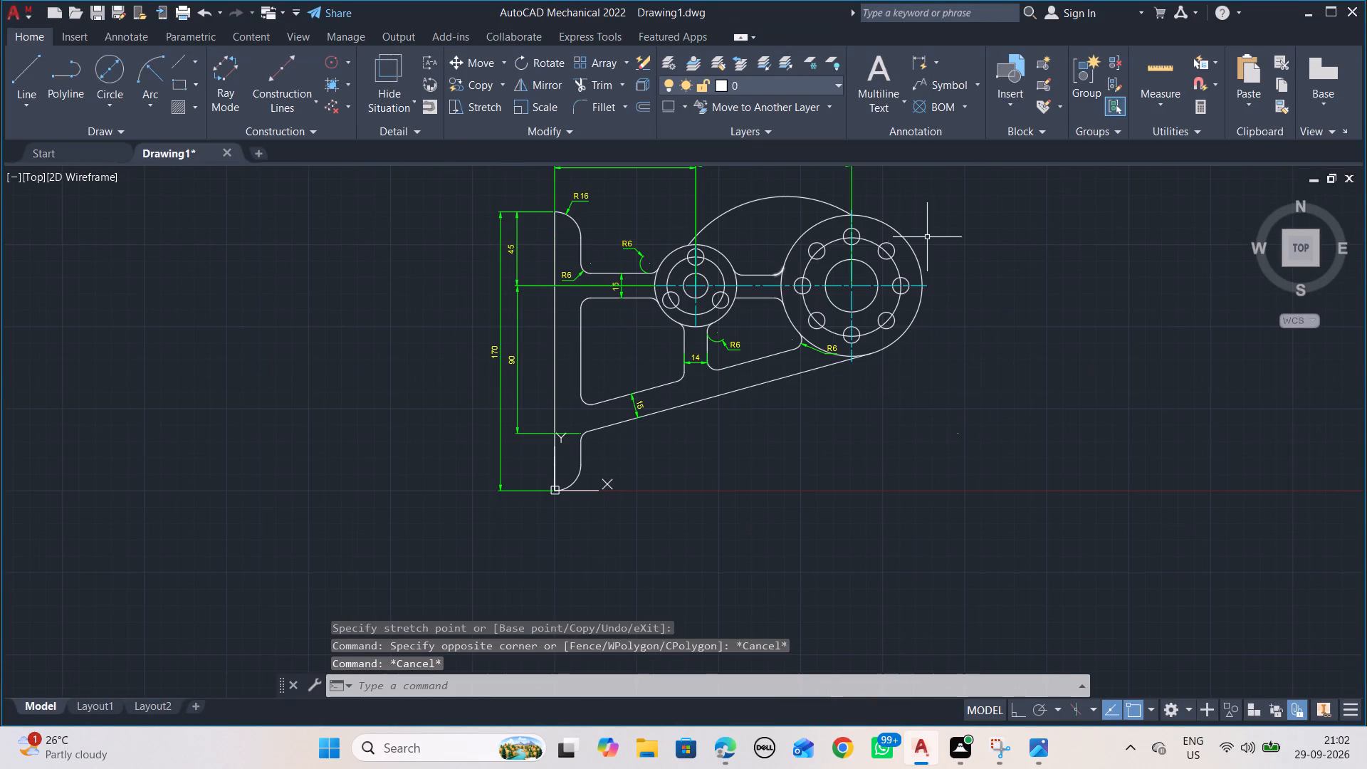
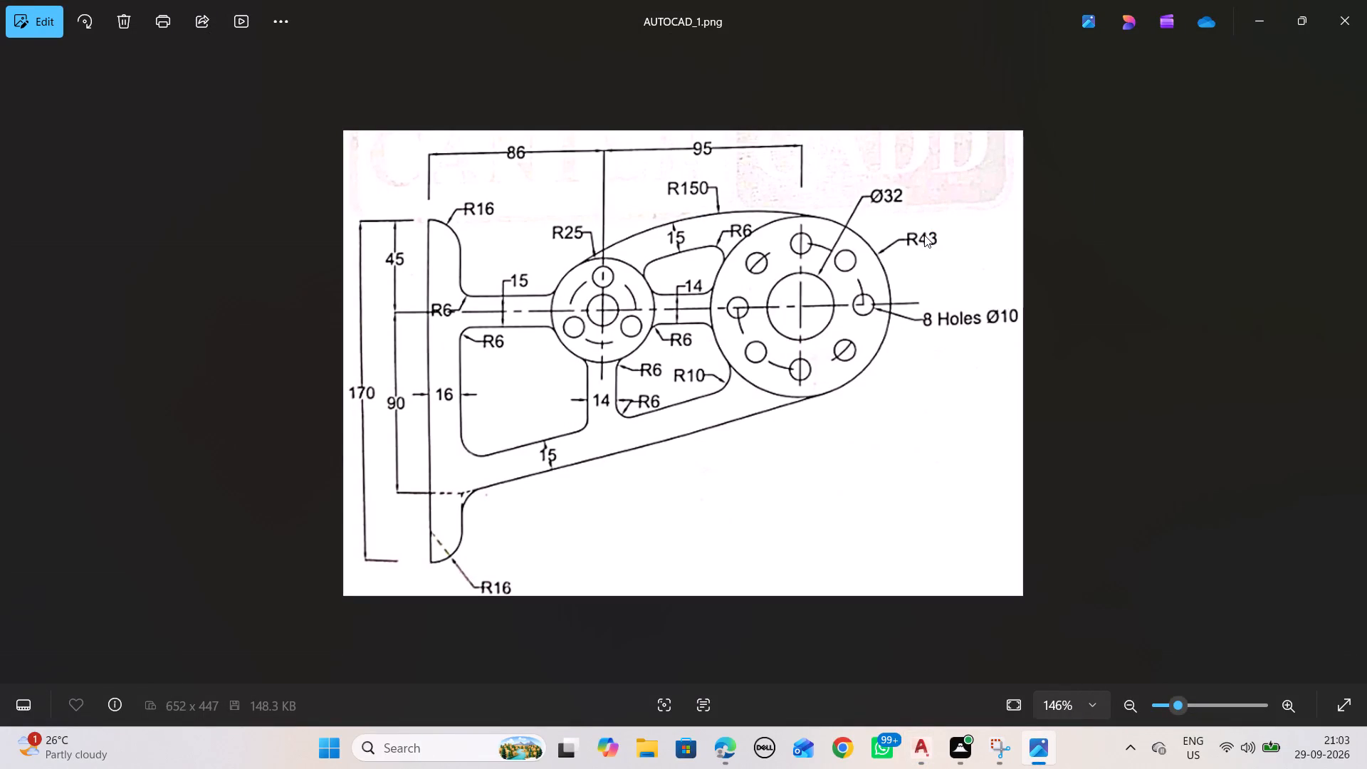
Compare the bracket drawing with the reference image AUTOCAD_1.png, examining the hole circles and centerlines of both hubs.
{"action": "key", "text": "alt+Tab"}
{"action": "key", "text": "alt+Tab"}
{"action": "key", "text": "alt+Tab"}
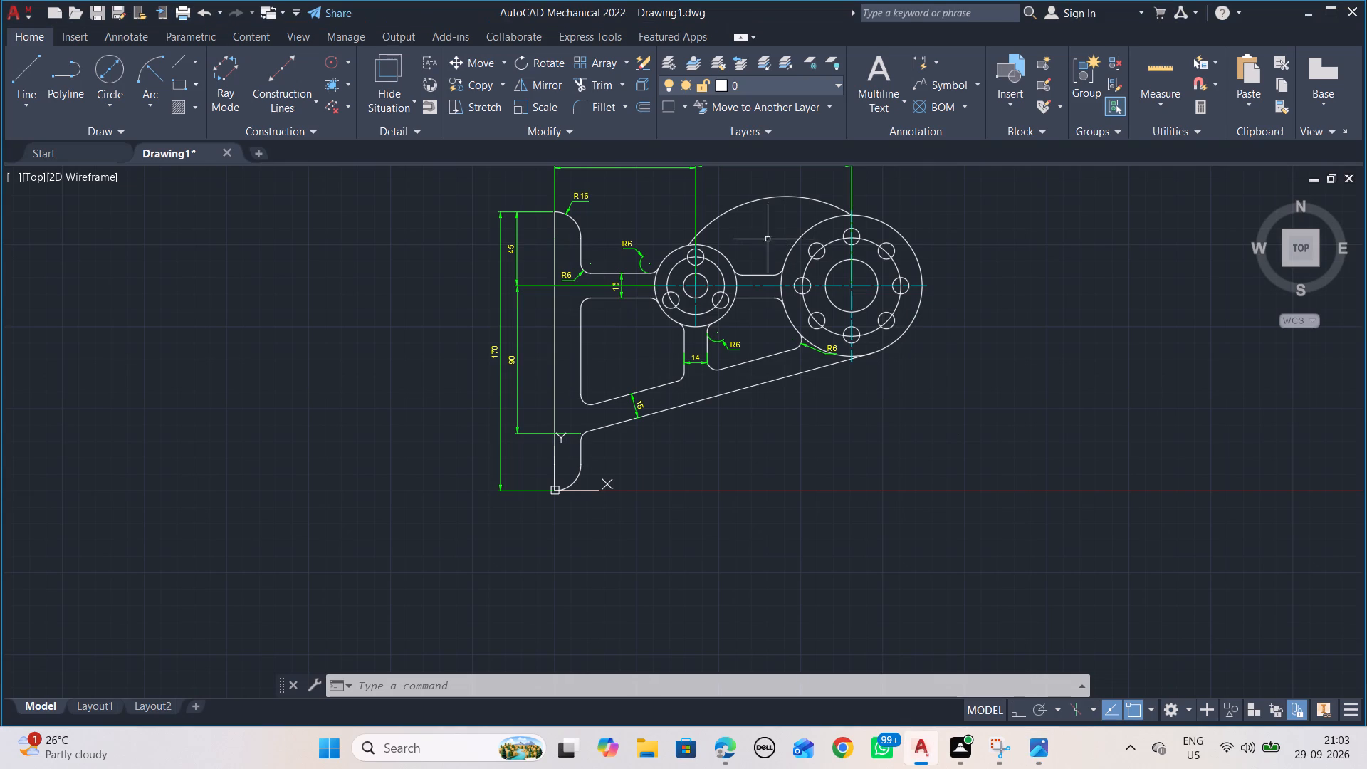
{"action": "scroll", "coordinate": [654, 266], "scroll_direction": "up", "scroll_amount": 3}
{"action": "scroll", "coordinate": [654, 266], "scroll_direction": "down", "scroll_amount": 2}
{"action": "key", "text": "alt+Tab"}
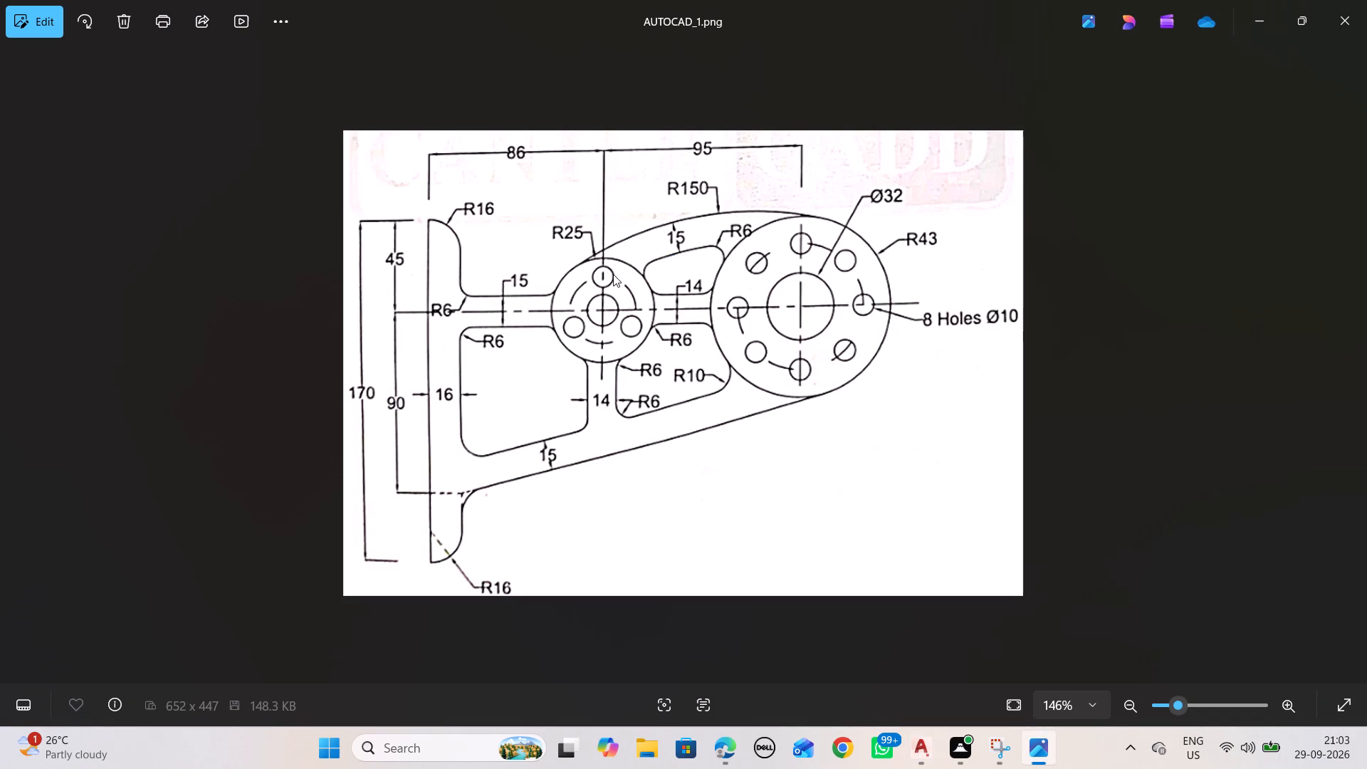
{"action": "key", "text": "alt+Tab"}
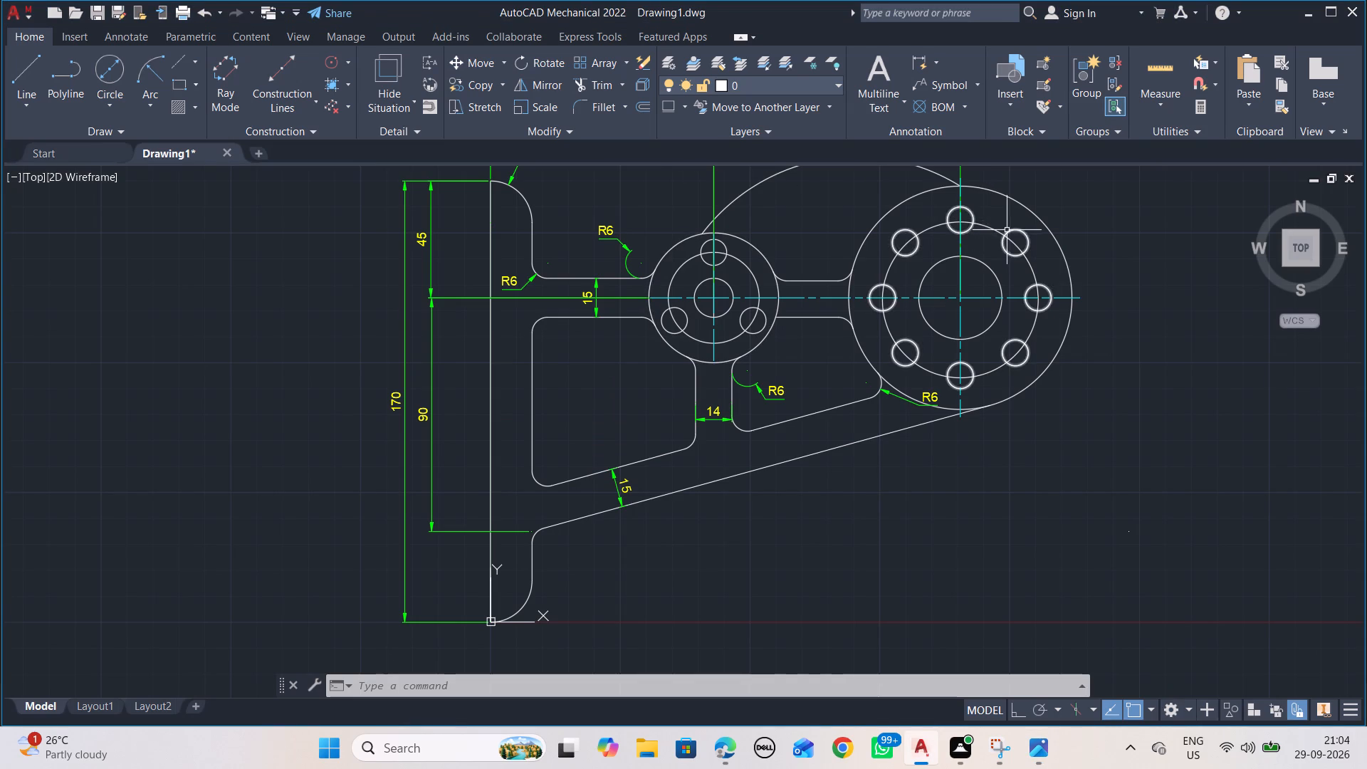
{"action": "left_click", "coordinate": [197, 62]}
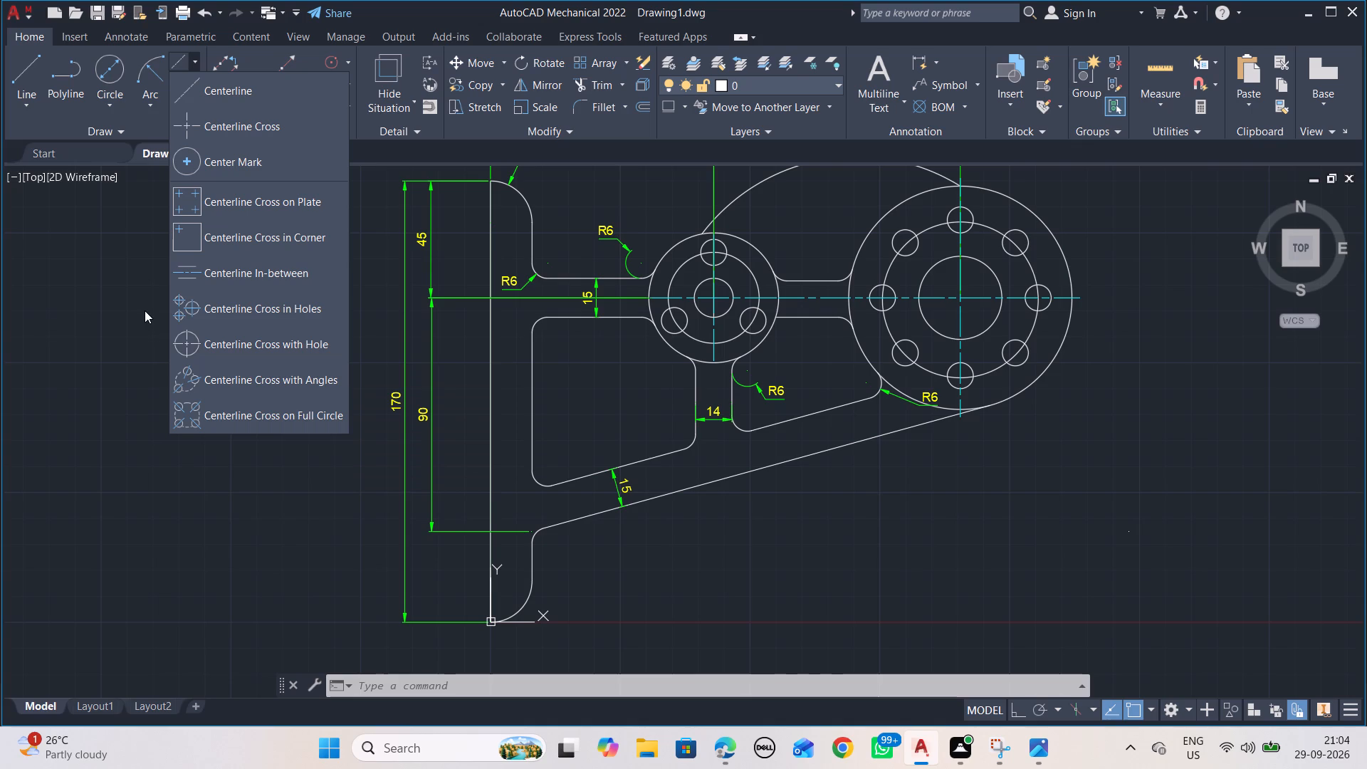
{"action": "key", "text": "alt+Tab"}
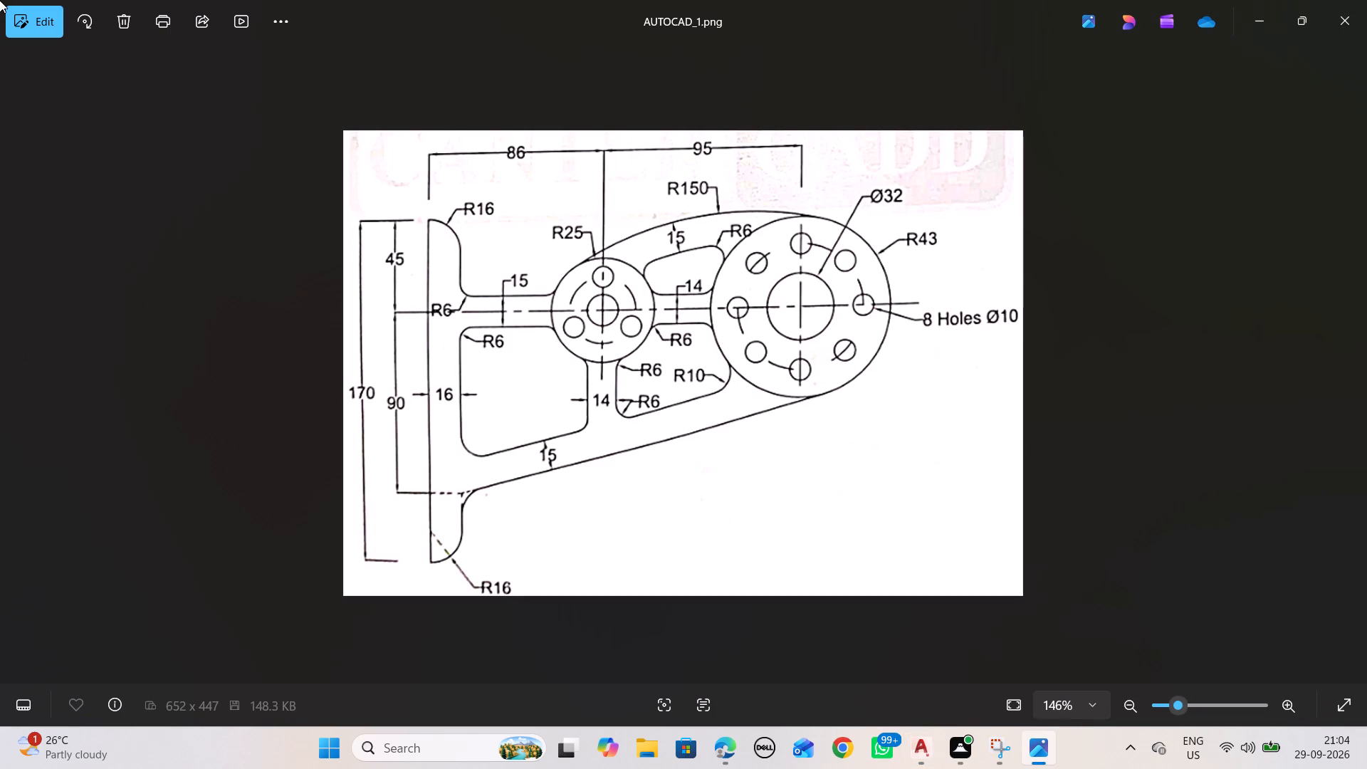
{"action": "key", "text": "alt+Tab"}
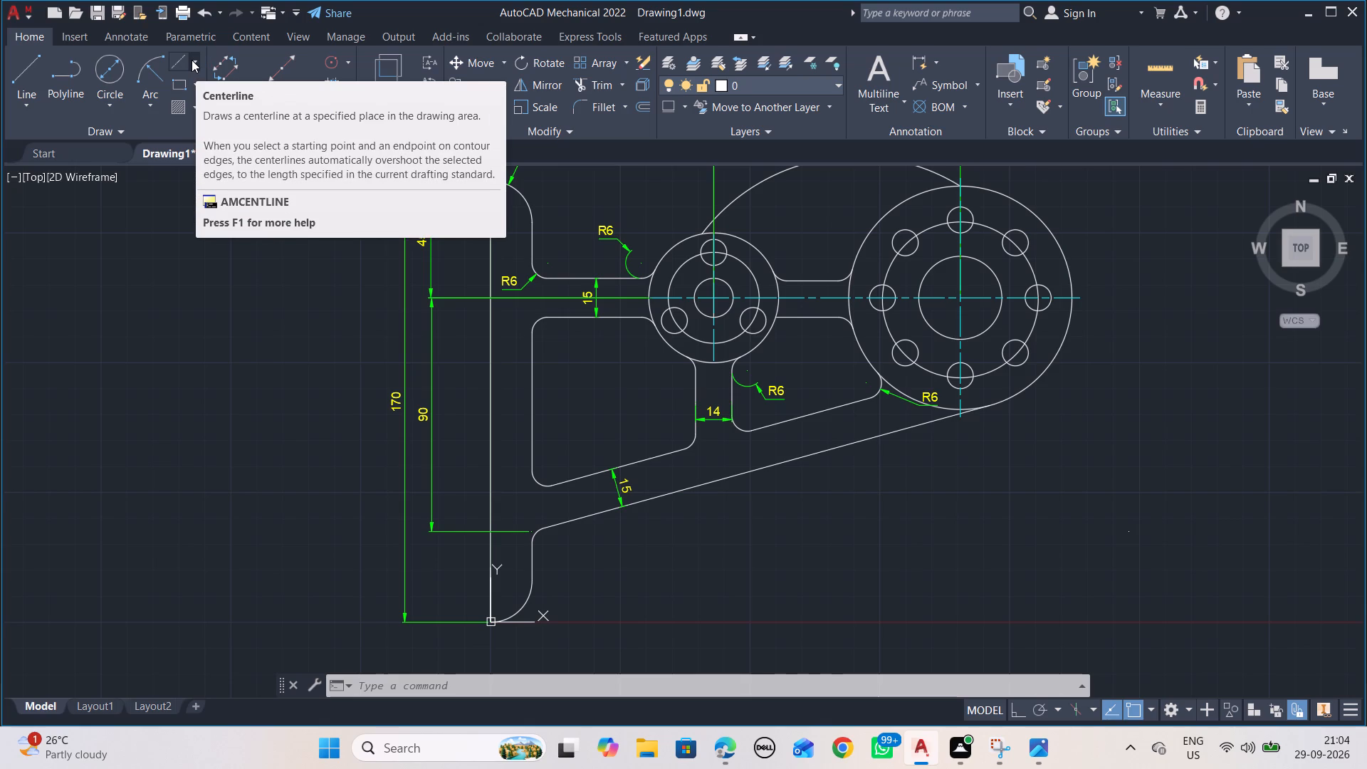
{"action": "key", "text": "alt+Tab"}
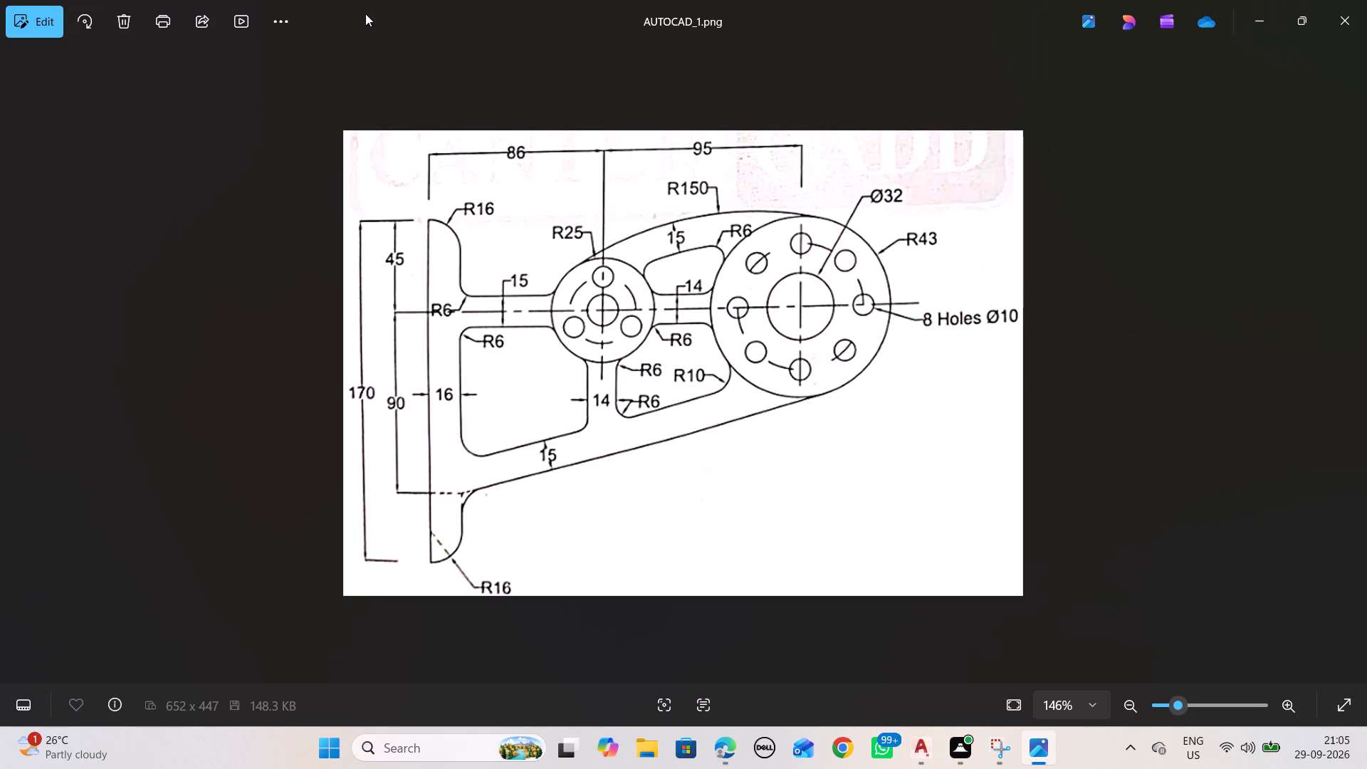
{"action": "key", "text": "alt+Tab"}
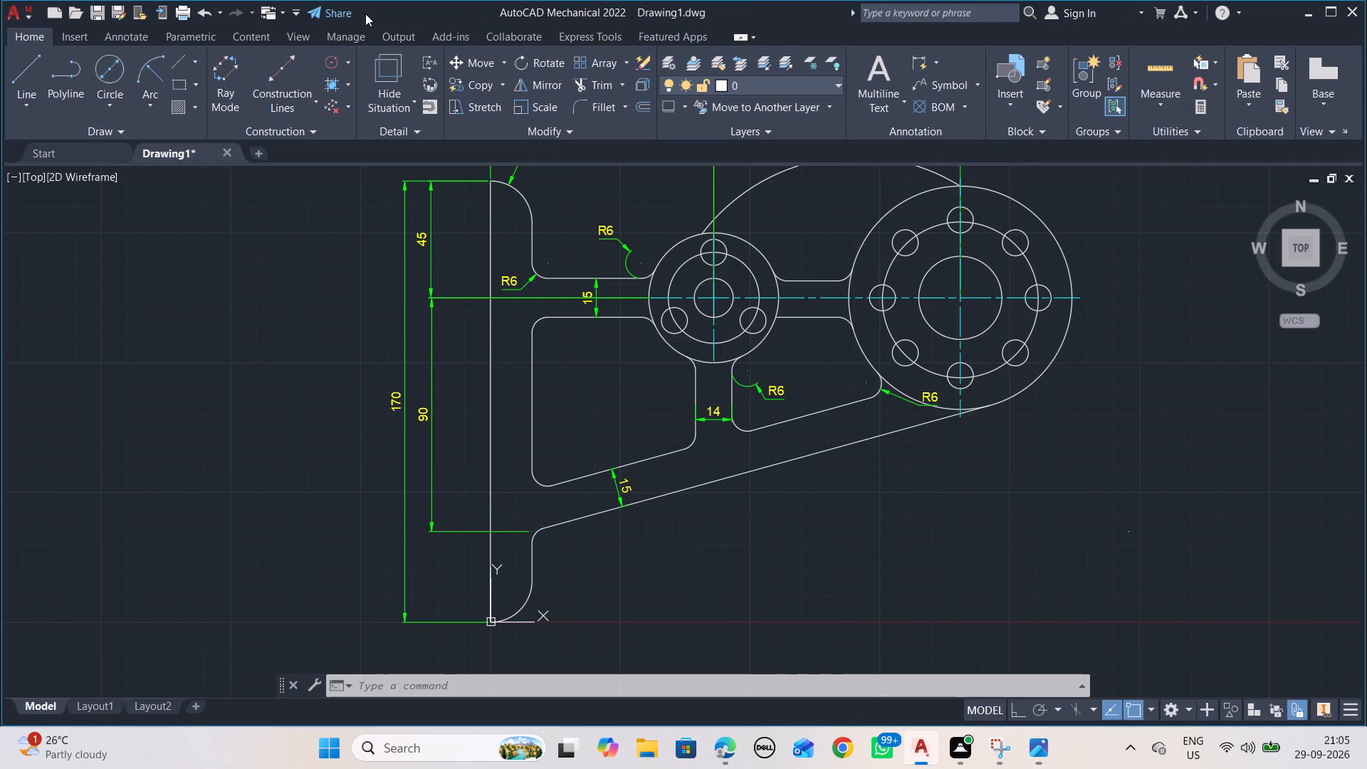
{"action": "scroll", "coordinate": [365, 14], "scroll_direction": "up", "scroll_amount": 5}
{"action": "scroll", "coordinate": [365, 14], "scroll_direction": "down", "scroll_amount": 1}
{"action": "scroll", "coordinate": [602, 396], "scroll_direction": "up", "scroll_amount": 5}
{"action": "scroll", "coordinate": [602, 396], "scroll_direction": "down", "scroll_amount": 6}
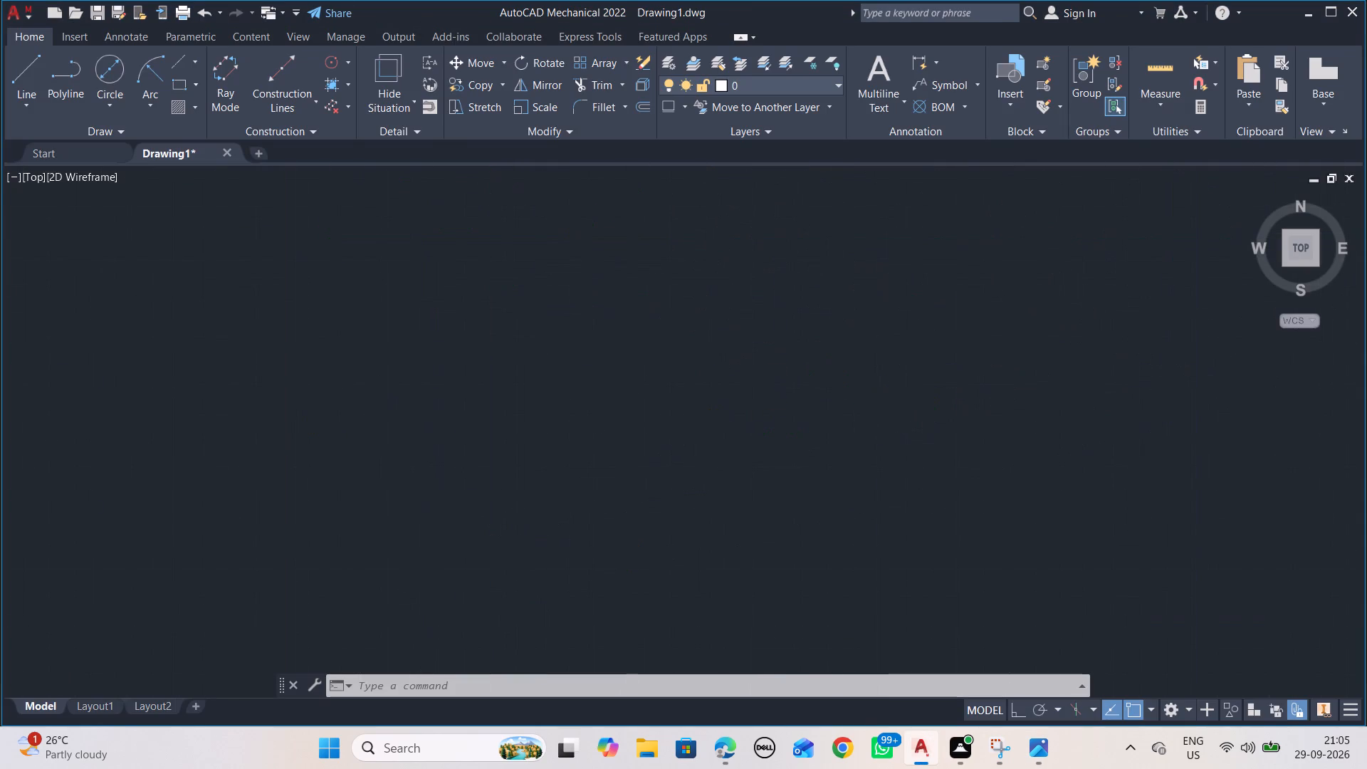
{"action": "scroll", "coordinate": [602, 396], "scroll_direction": "down", "scroll_amount": 6}
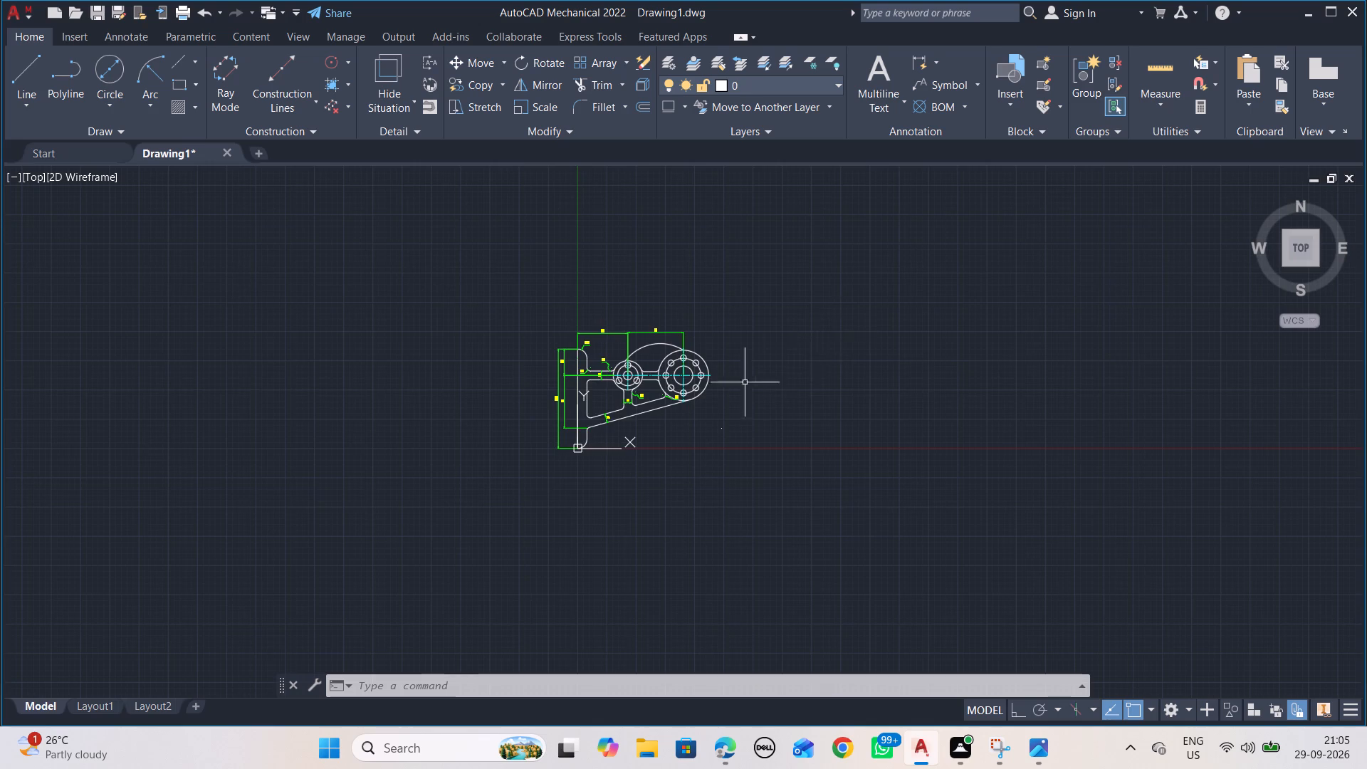
{"action": "scroll", "coordinate": [678, 392], "scroll_direction": "up", "scroll_amount": 3}
{"action": "key", "text": "alt+Tab"}
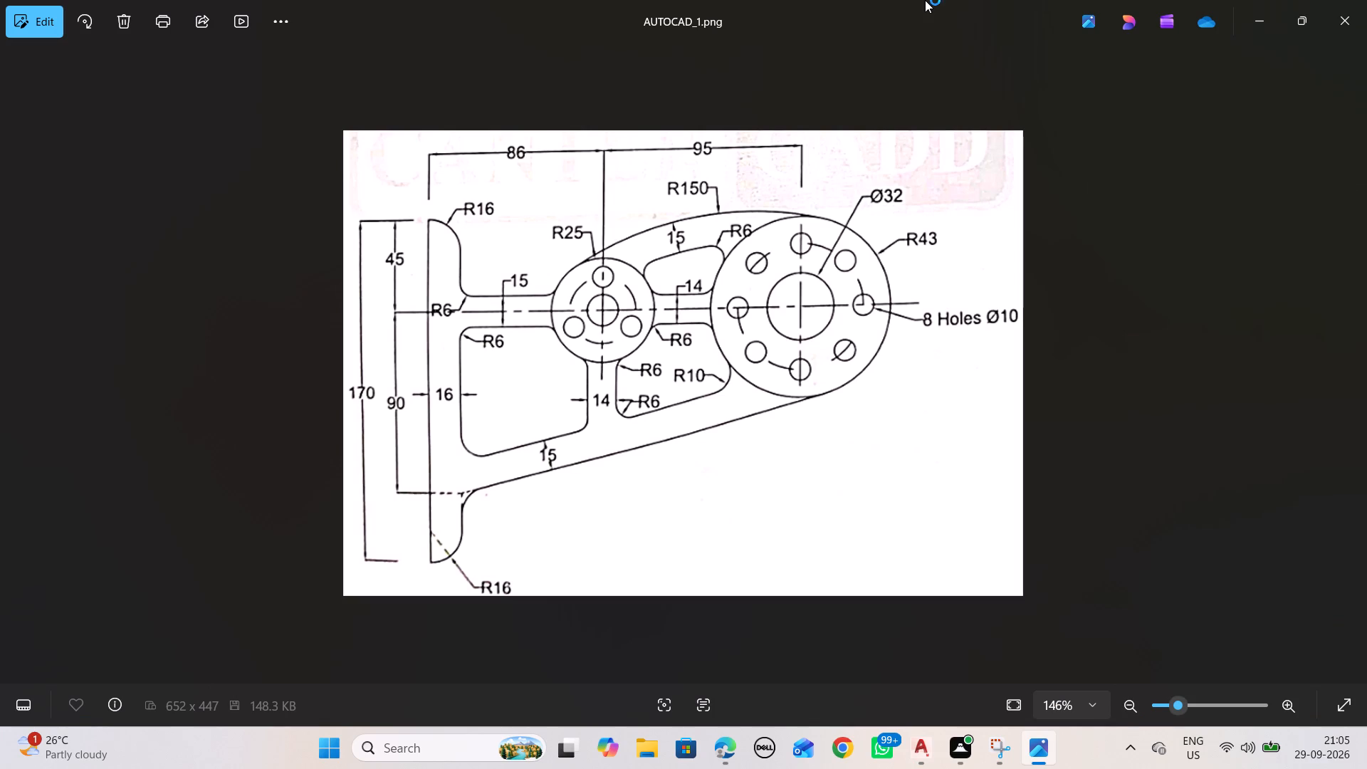
{"action": "key", "text": "alt+Tab"}
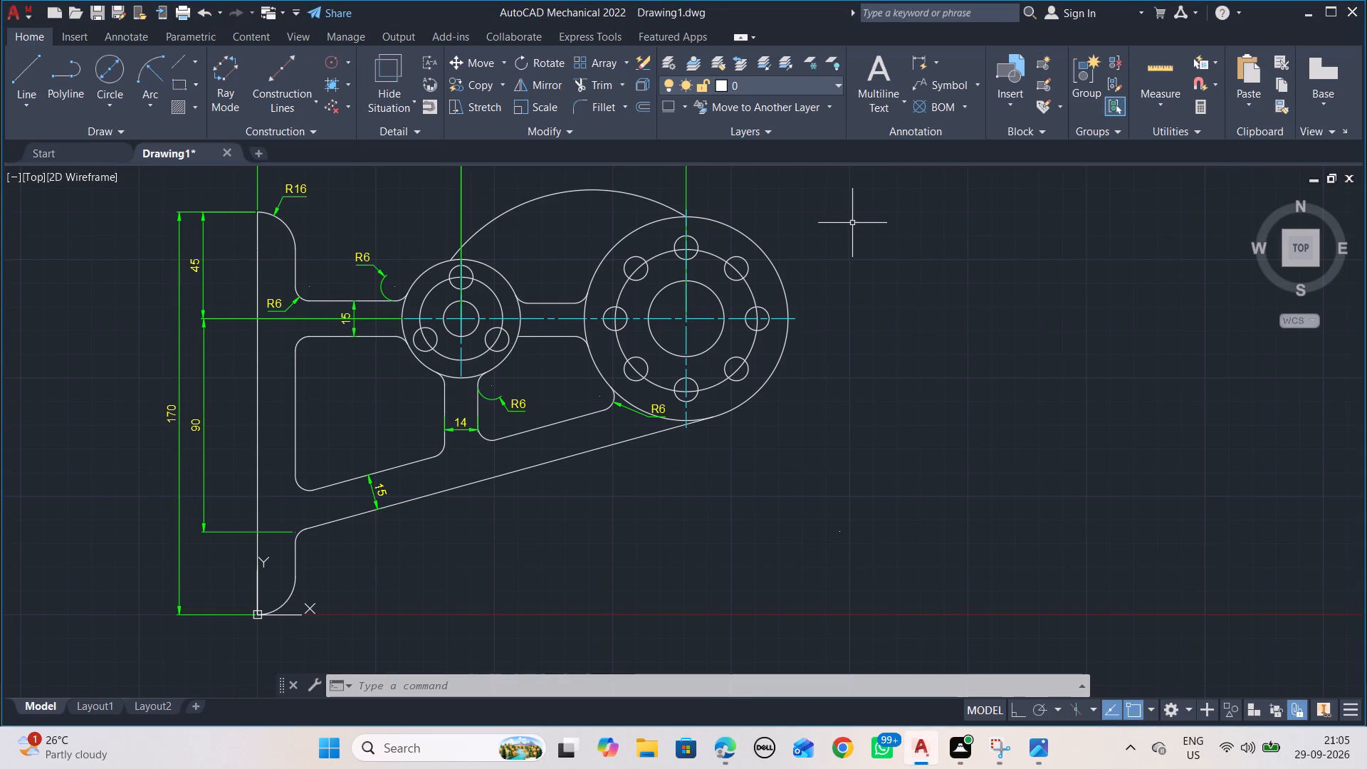
{"action": "key", "text": "alt+Tab"}
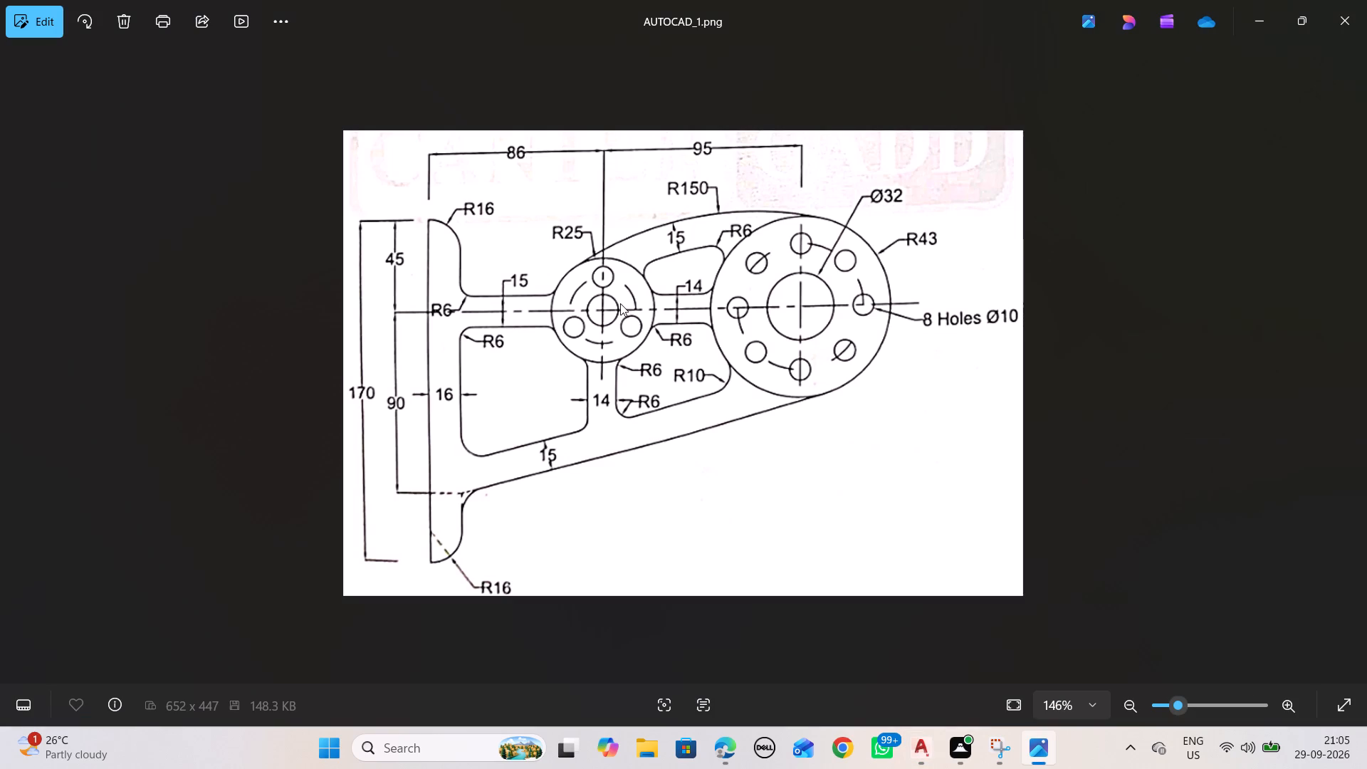
{"action": "key", "text": "alt+Tab"}
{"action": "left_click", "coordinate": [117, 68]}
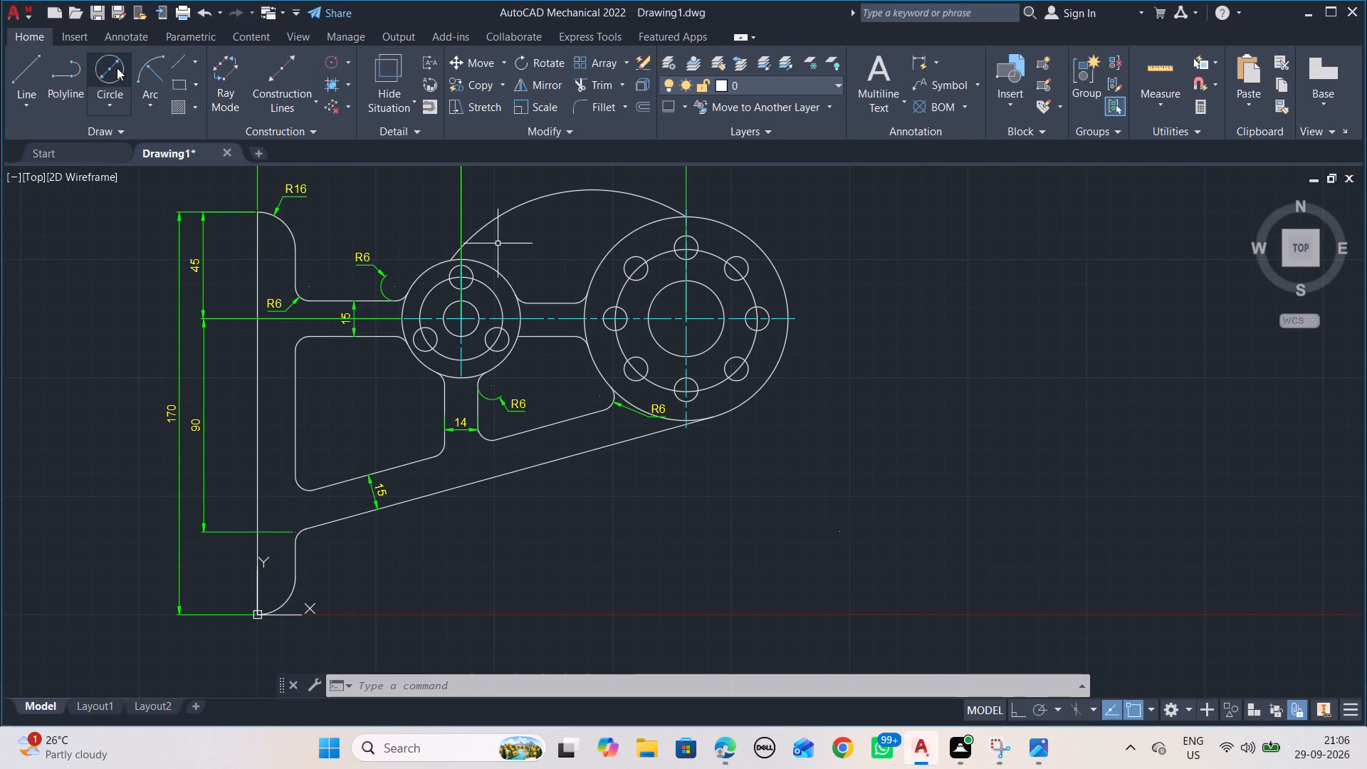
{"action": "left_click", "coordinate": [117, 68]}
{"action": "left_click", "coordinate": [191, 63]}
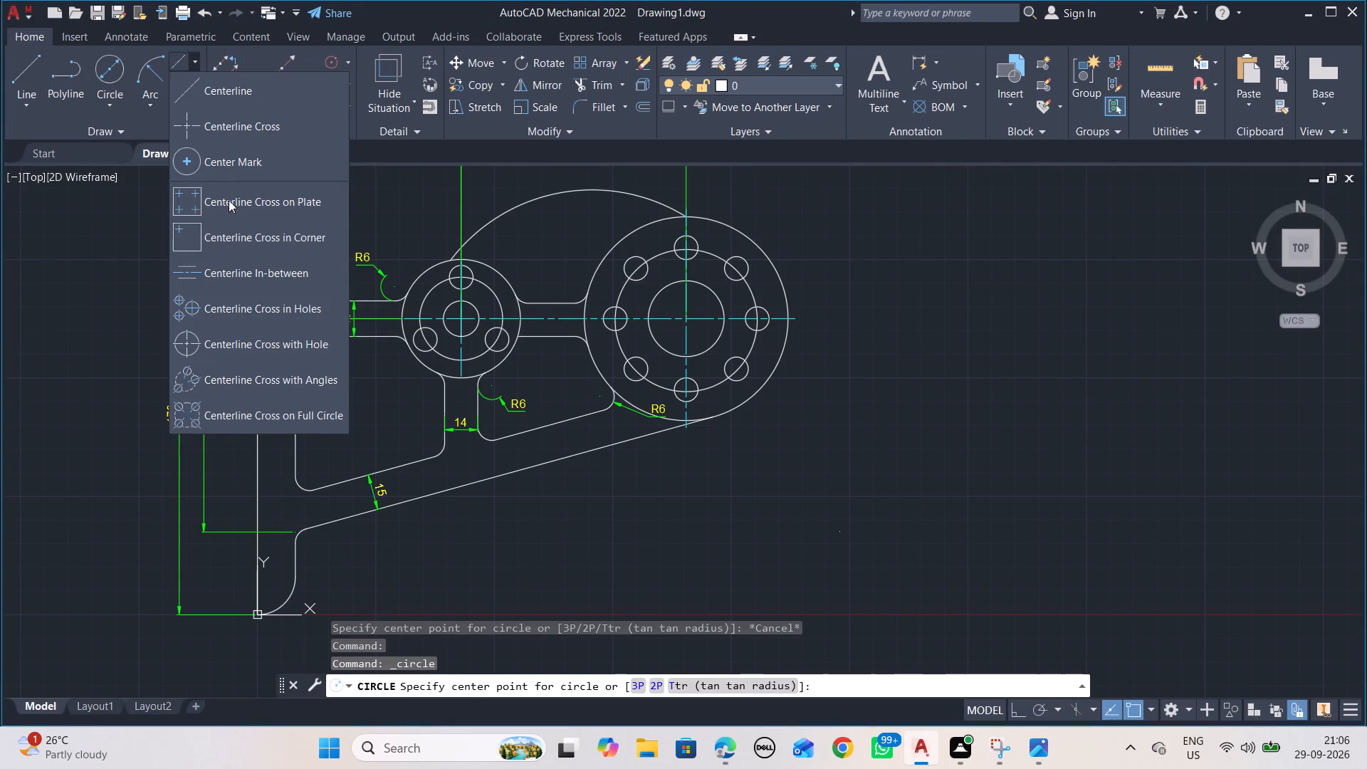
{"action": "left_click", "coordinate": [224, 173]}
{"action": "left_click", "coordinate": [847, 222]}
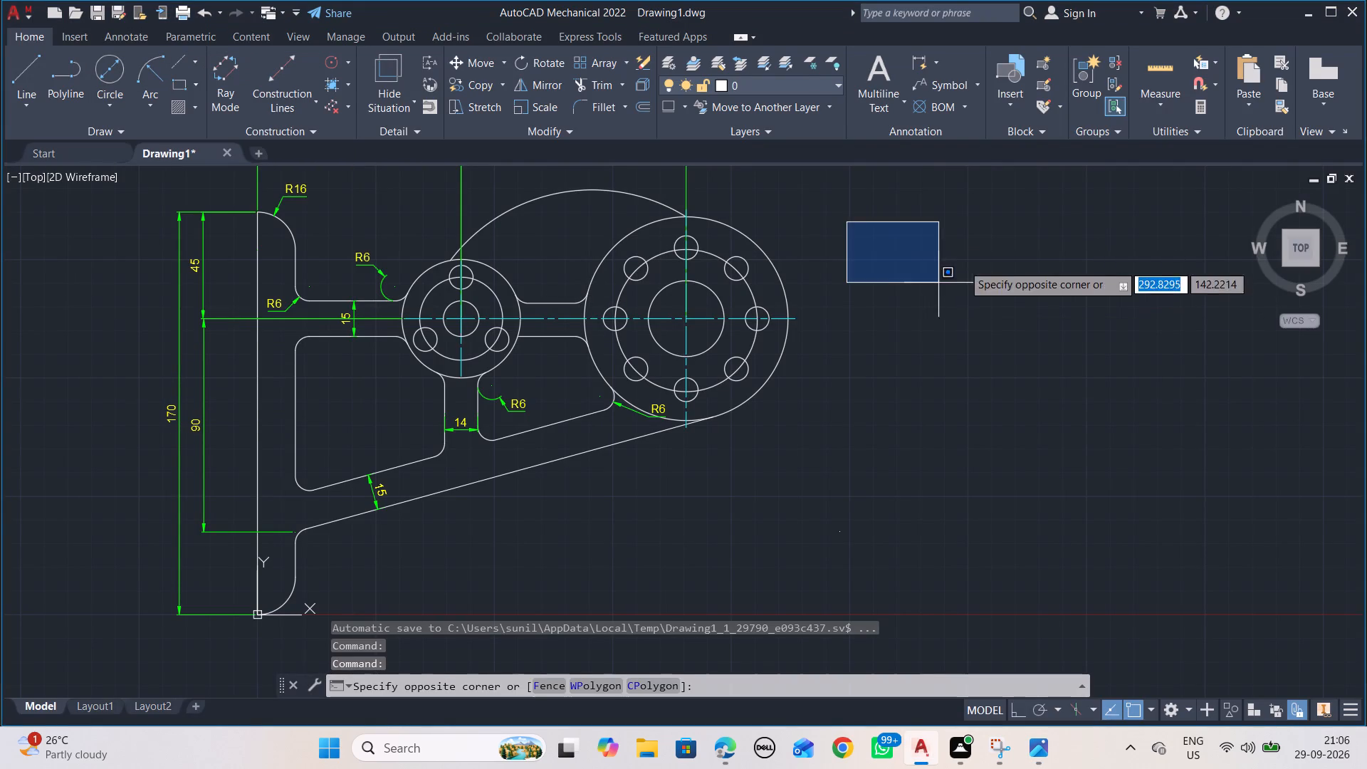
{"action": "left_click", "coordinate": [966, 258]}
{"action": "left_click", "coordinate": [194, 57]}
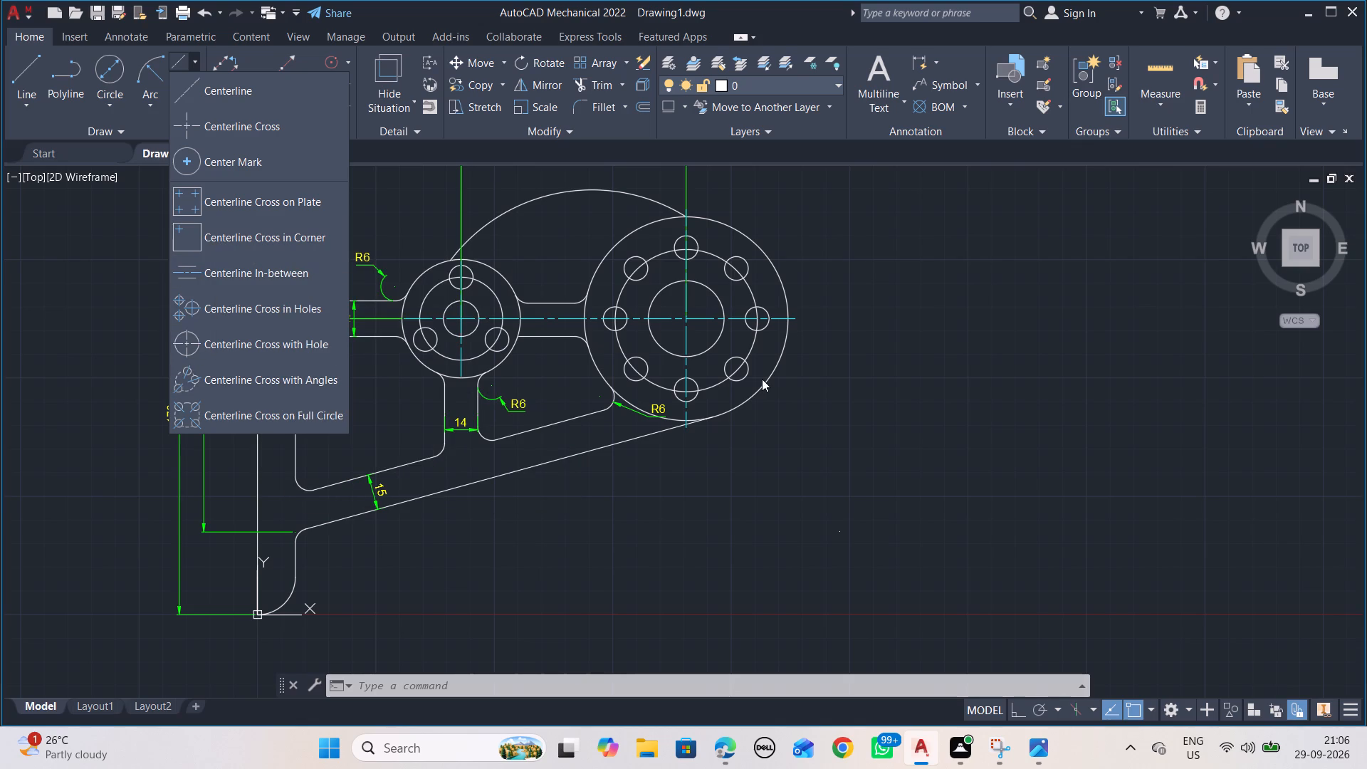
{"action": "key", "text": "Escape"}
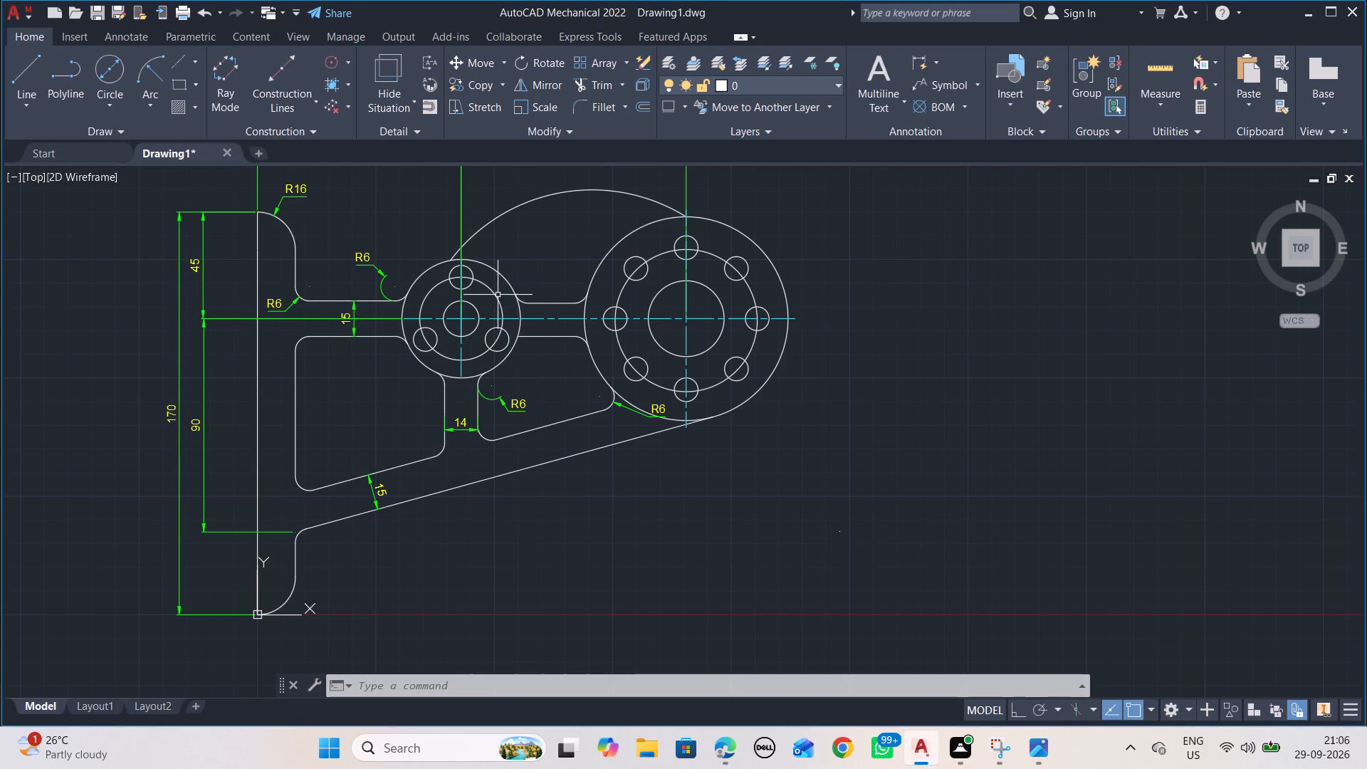
Match the properties of the horizontal centerline onto the circles running through the hole centers of the small and large hubs.
{"action": "type", "text": "MAT"}
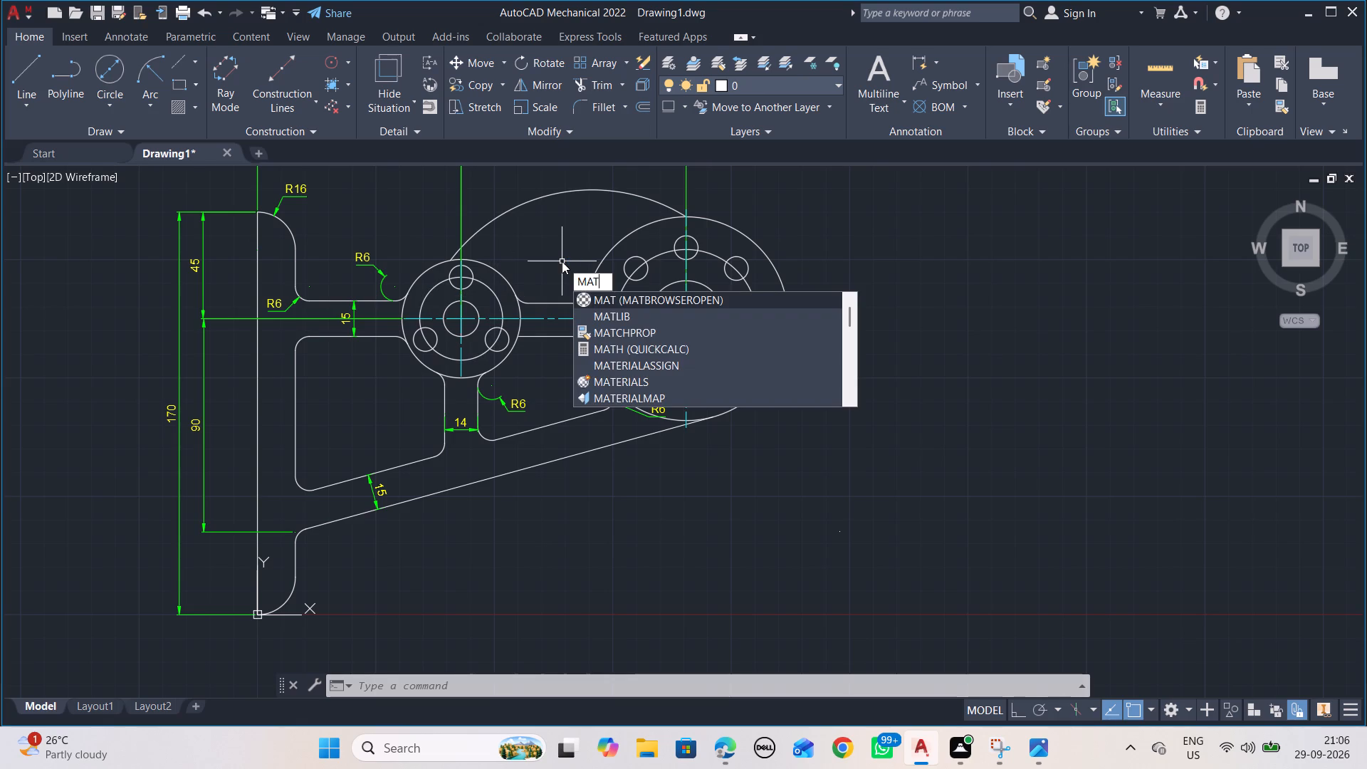
{"action": "type", "text": "CH"}
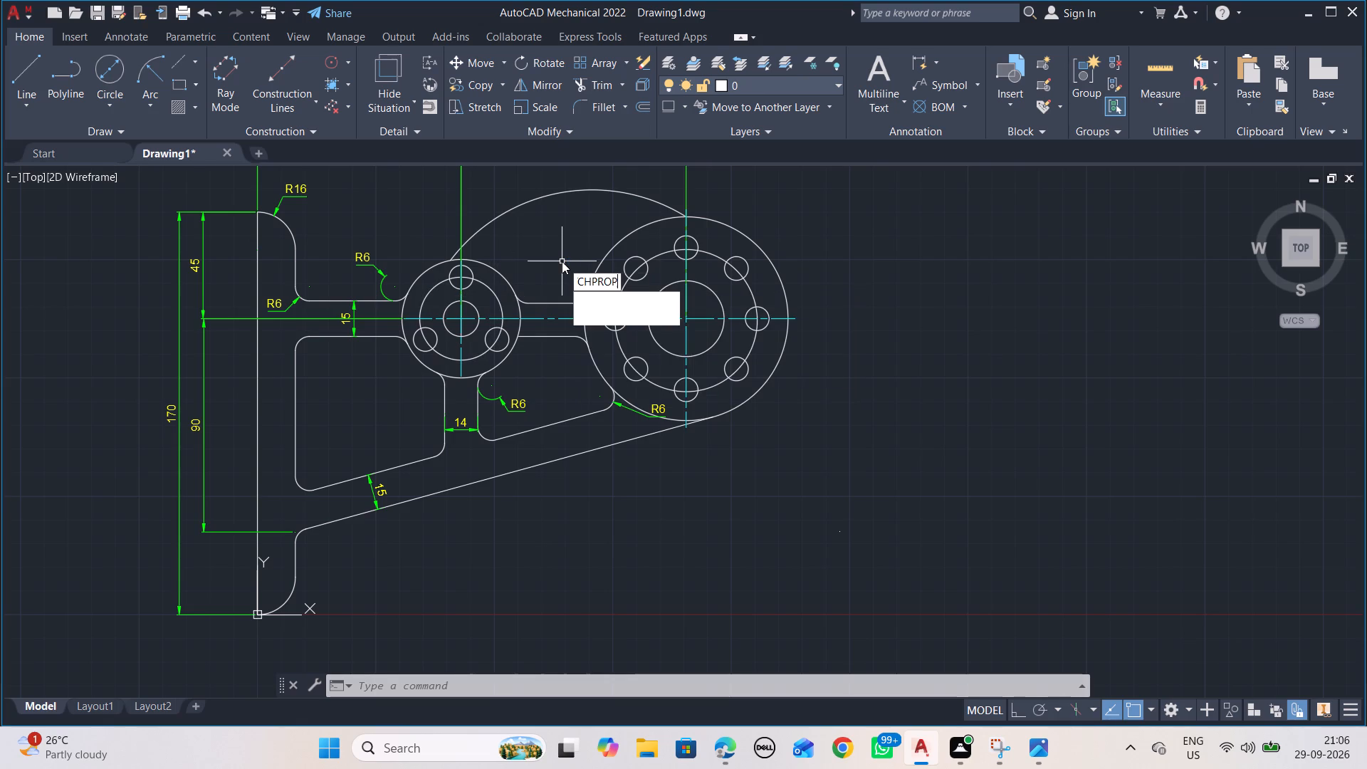
{"action": "key", "text": "Right"}
{"action": "key", "text": "Return"}
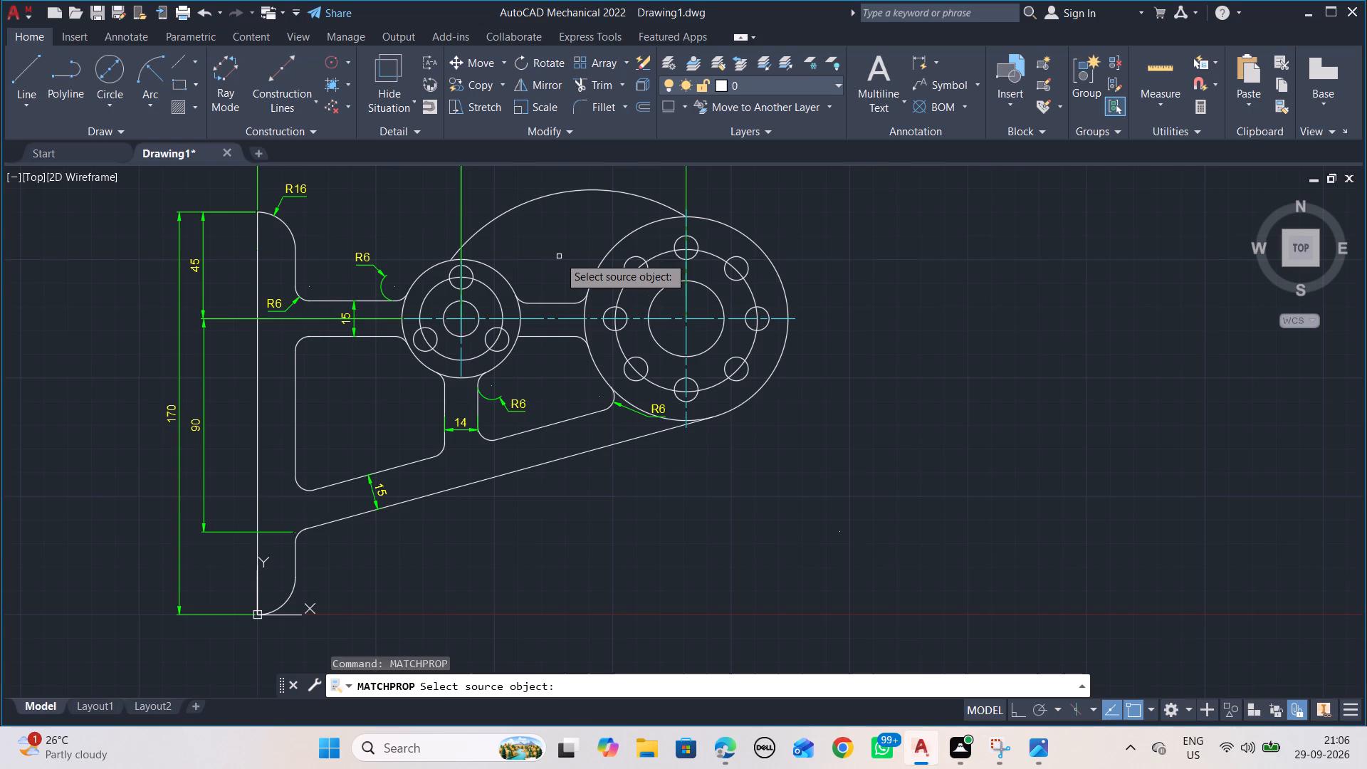
{"action": "left_click", "coordinate": [503, 305]}
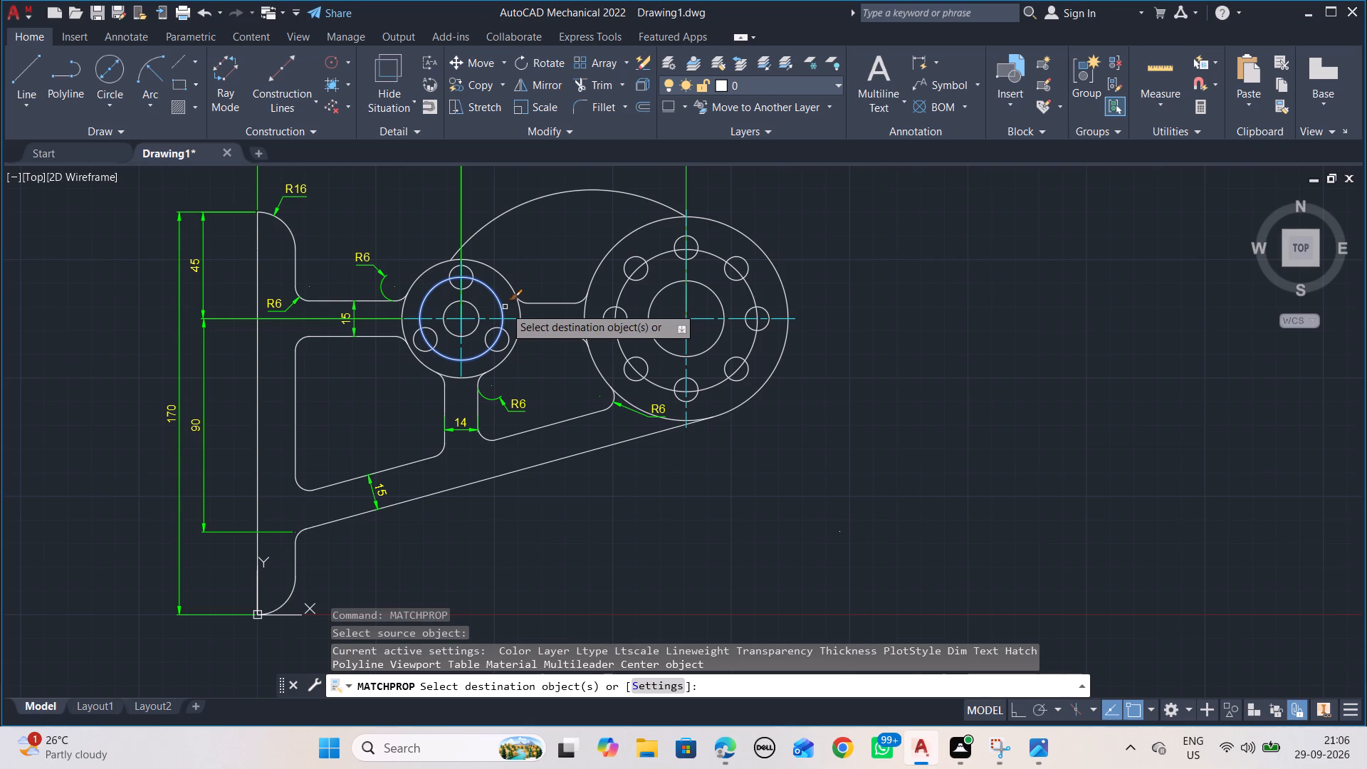
{"action": "key", "text": "grave"}
{"action": "key", "text": "Escape"}
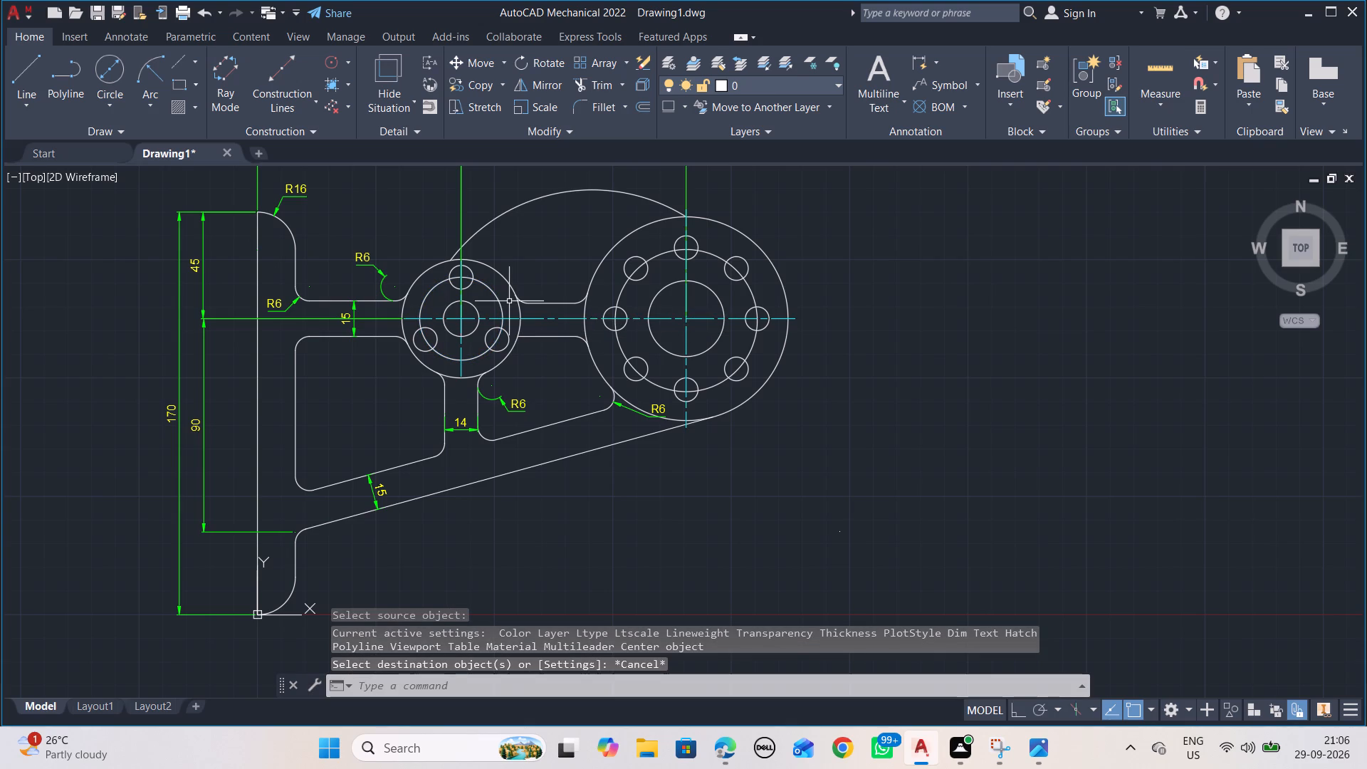
{"action": "key", "text": "space"}
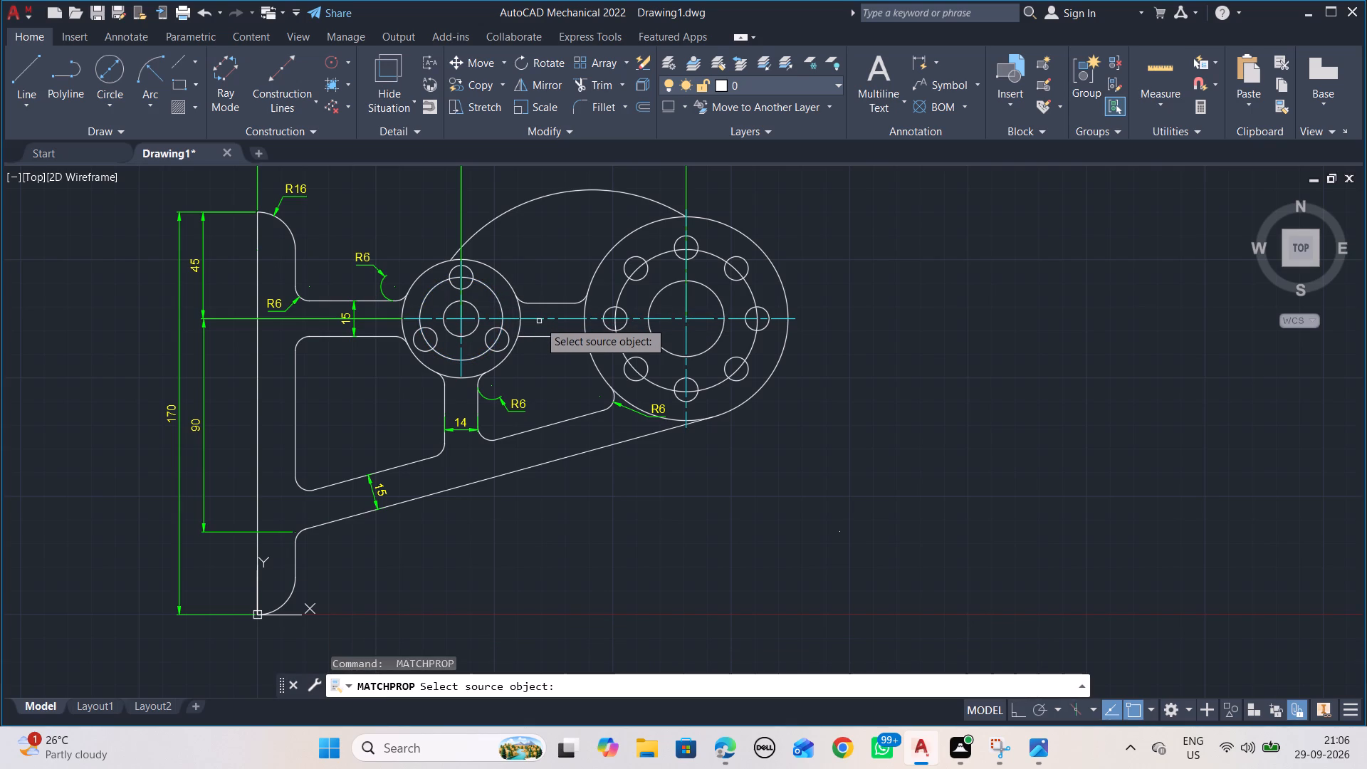
{"action": "left_click", "coordinate": [544, 319]}
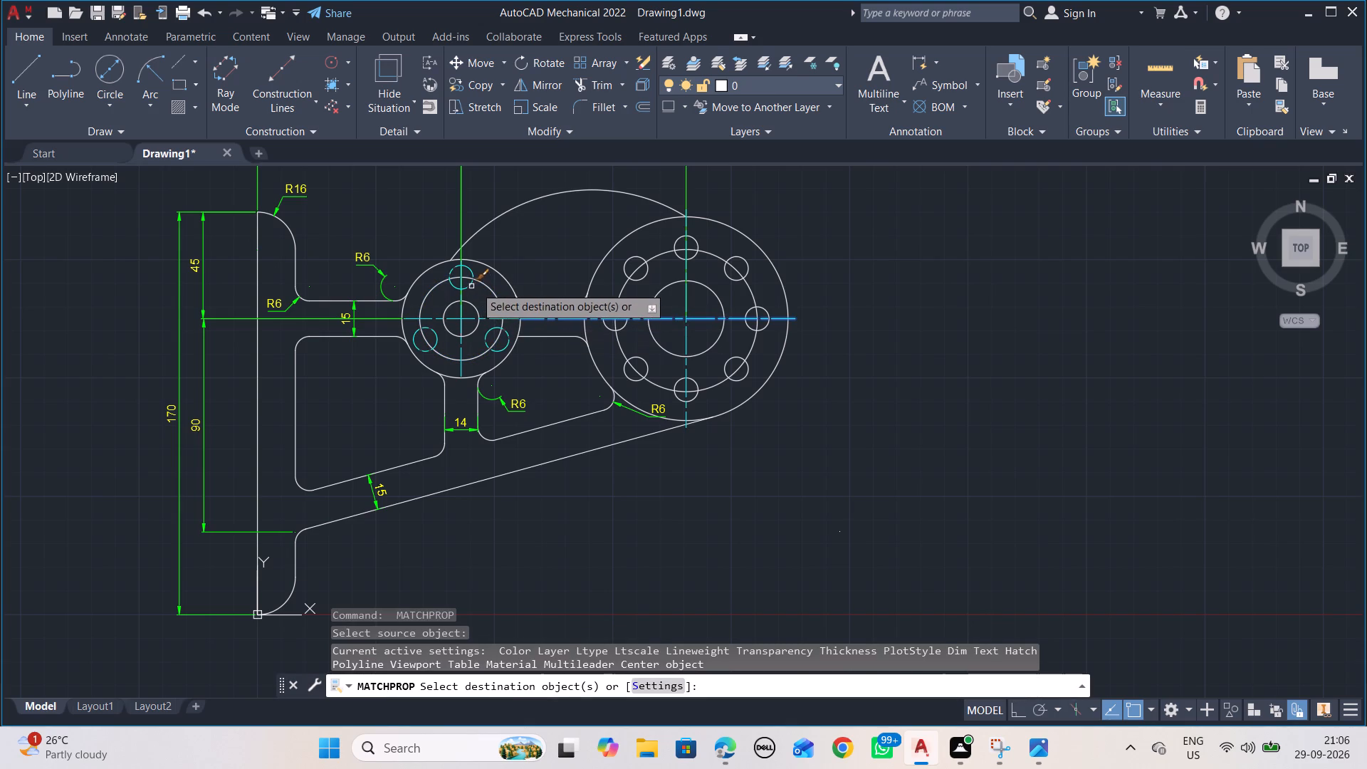
{"action": "left_click", "coordinate": [483, 284]}
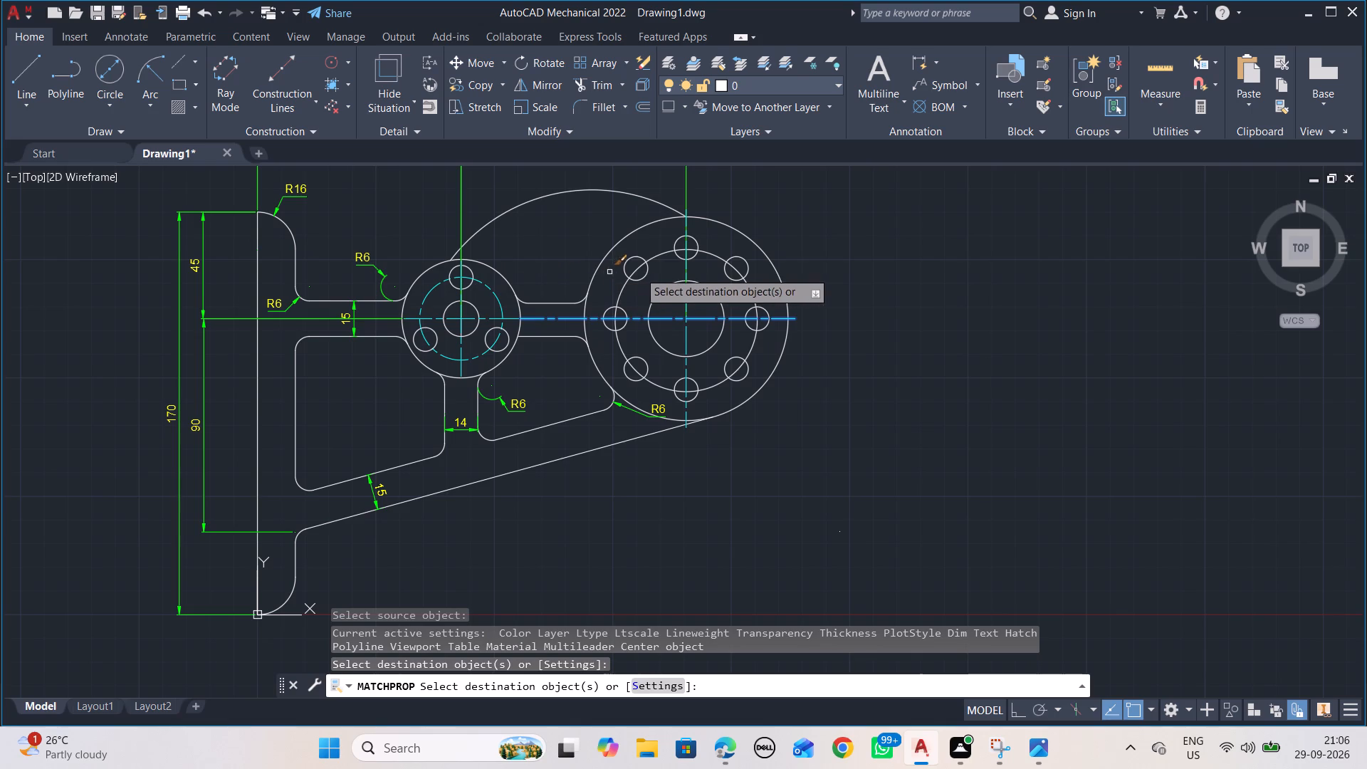
{"action": "left_click", "coordinate": [658, 254]}
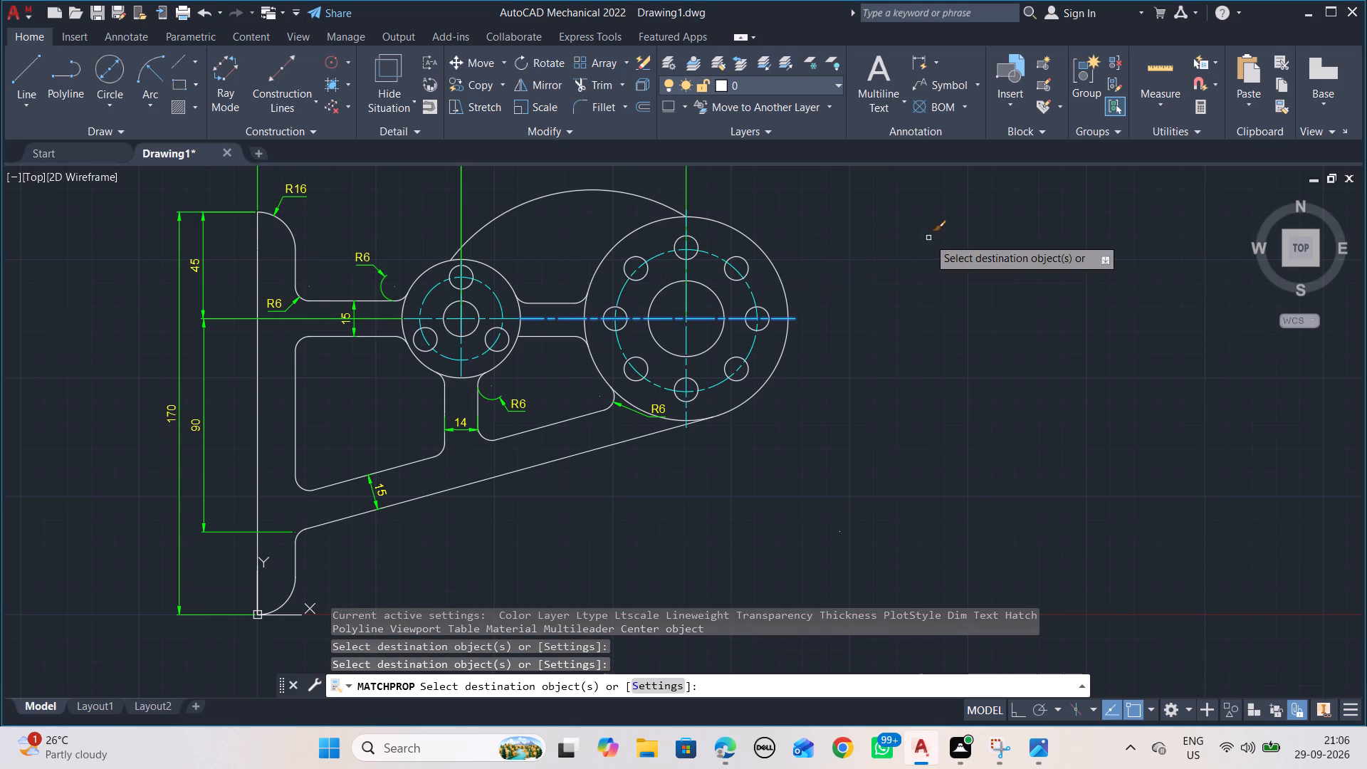
{"action": "key", "text": "Escape"}
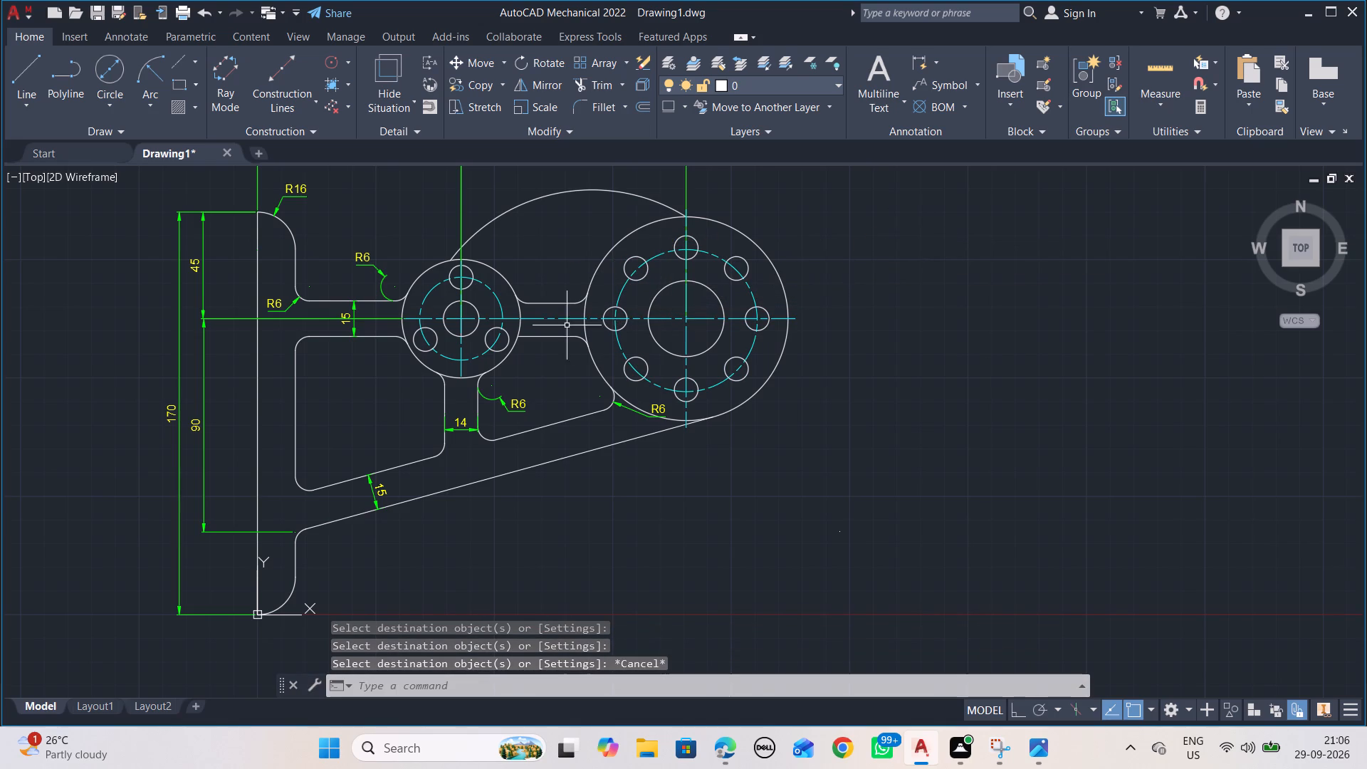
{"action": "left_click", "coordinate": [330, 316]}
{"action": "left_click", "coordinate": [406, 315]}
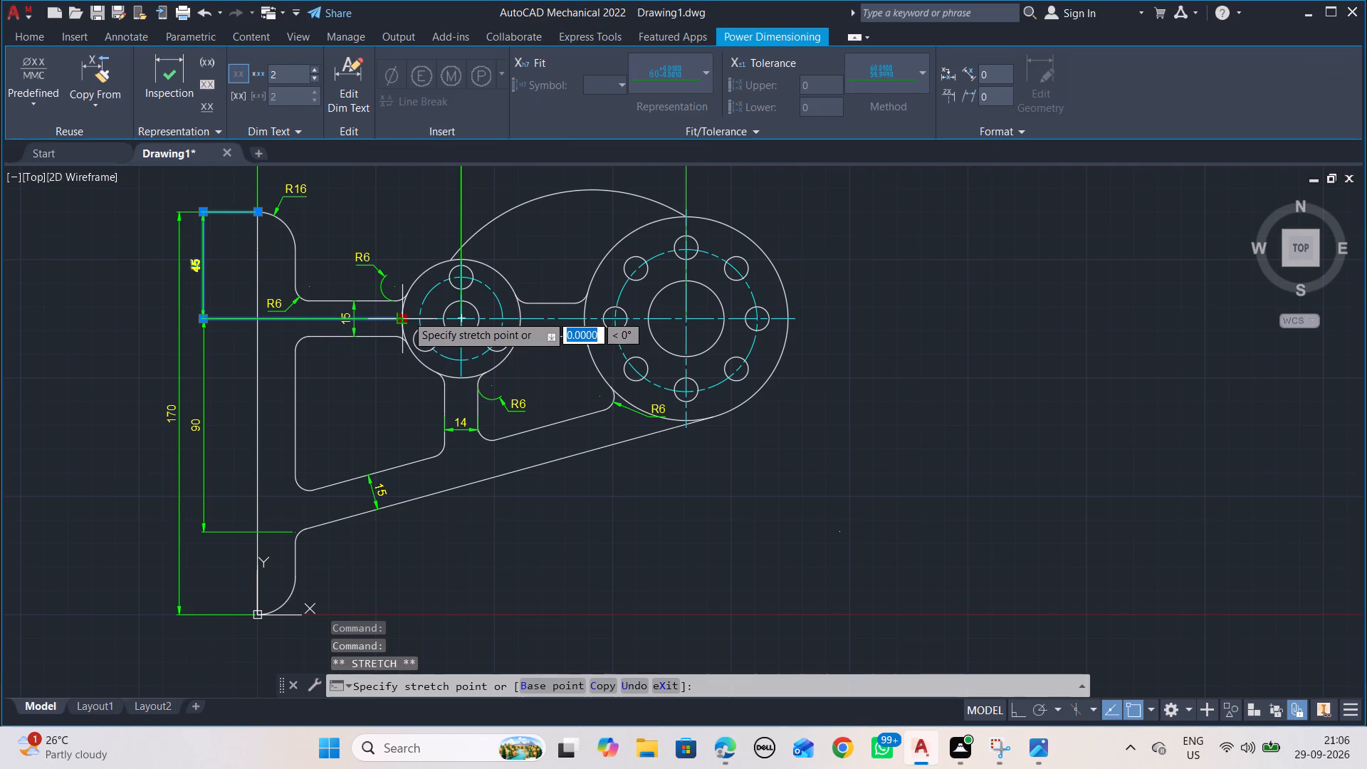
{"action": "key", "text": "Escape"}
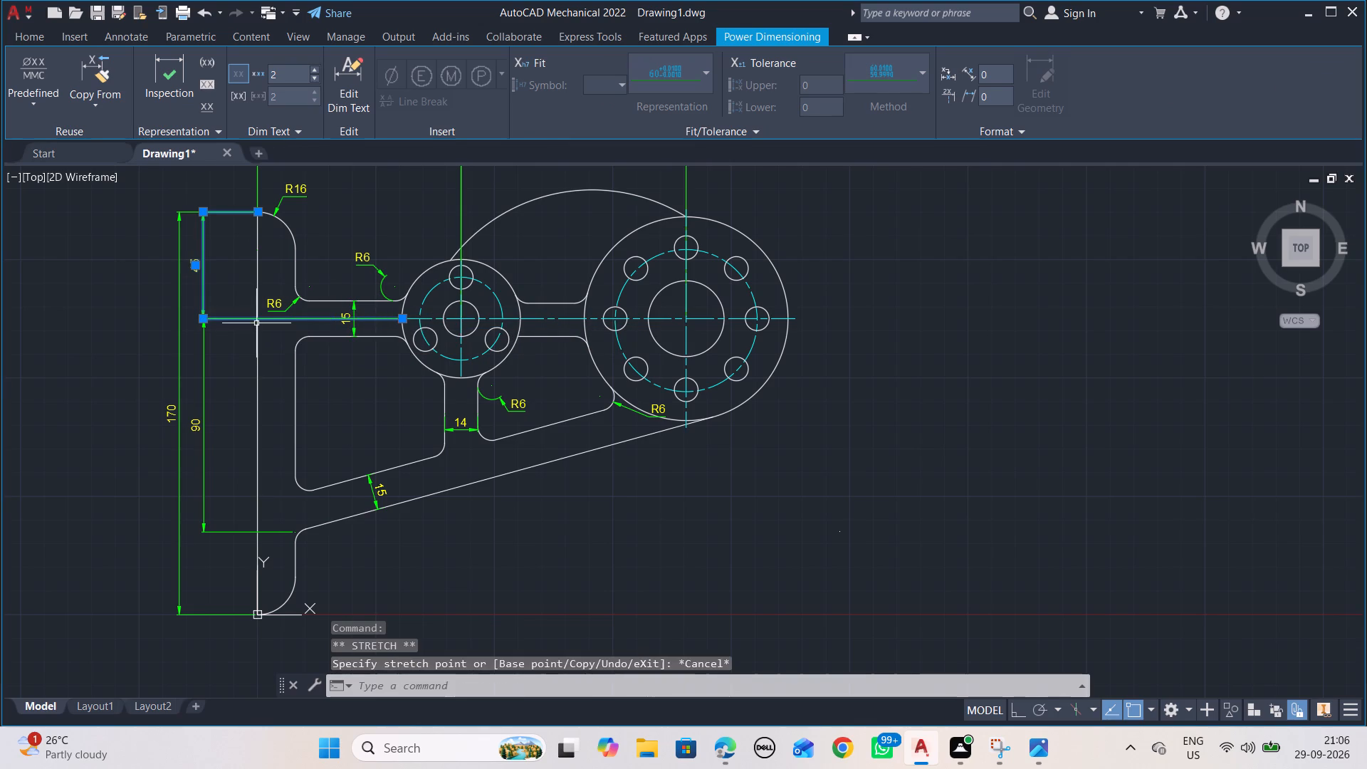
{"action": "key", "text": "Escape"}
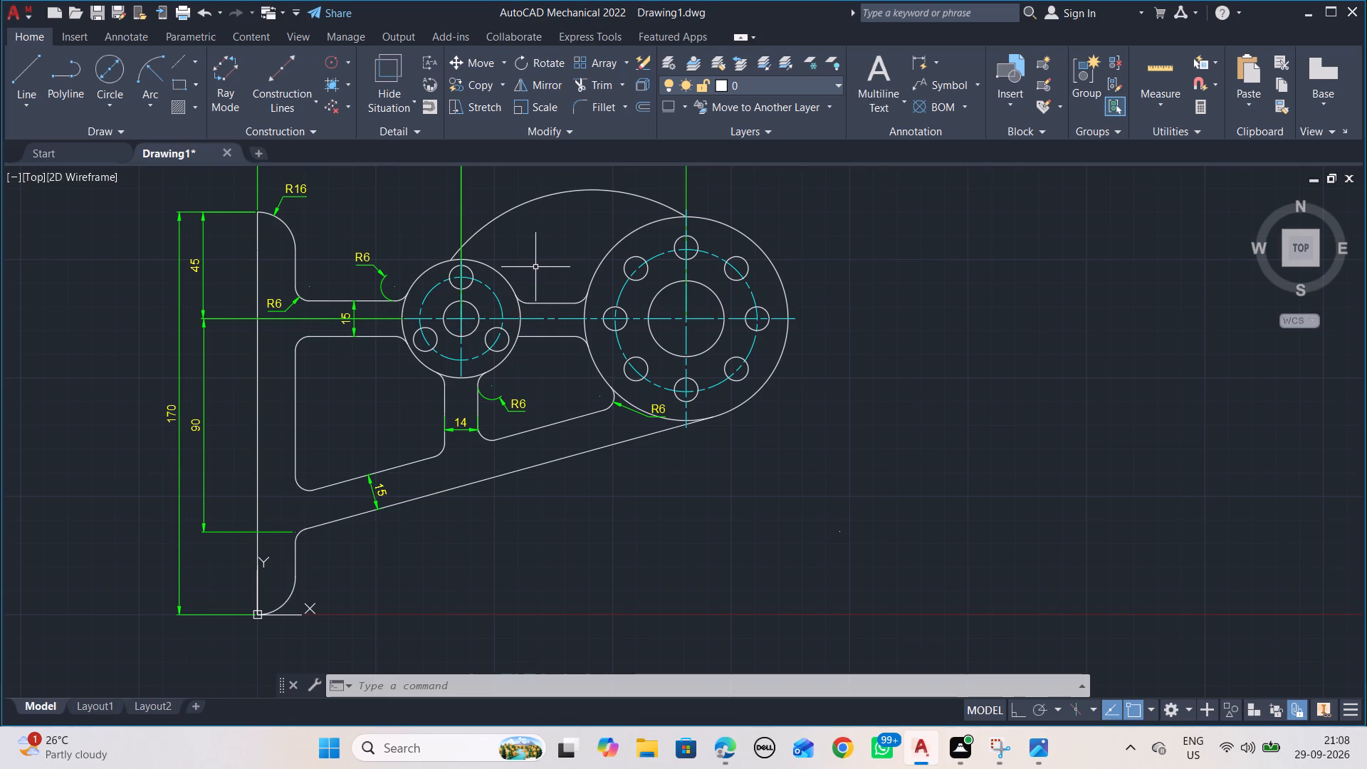
Dimension the radius of the large hub's outer circle, placing the text outside the hub at its upper right.
{"action": "key", "text": "alt+Tab"}
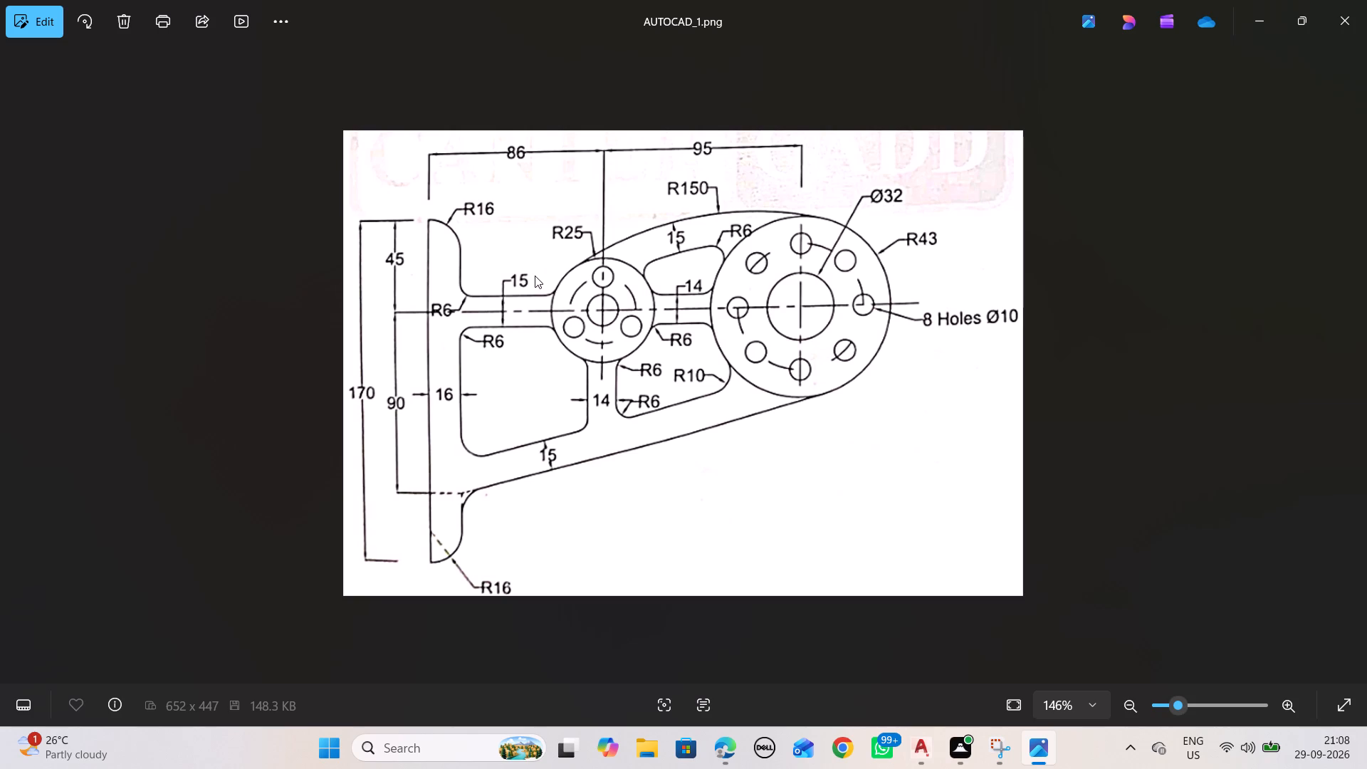
{"action": "key", "text": "alt+Tab"}
{"action": "key", "text": "alt+Tab"}
{"action": "key", "text": "alt+Tab"}
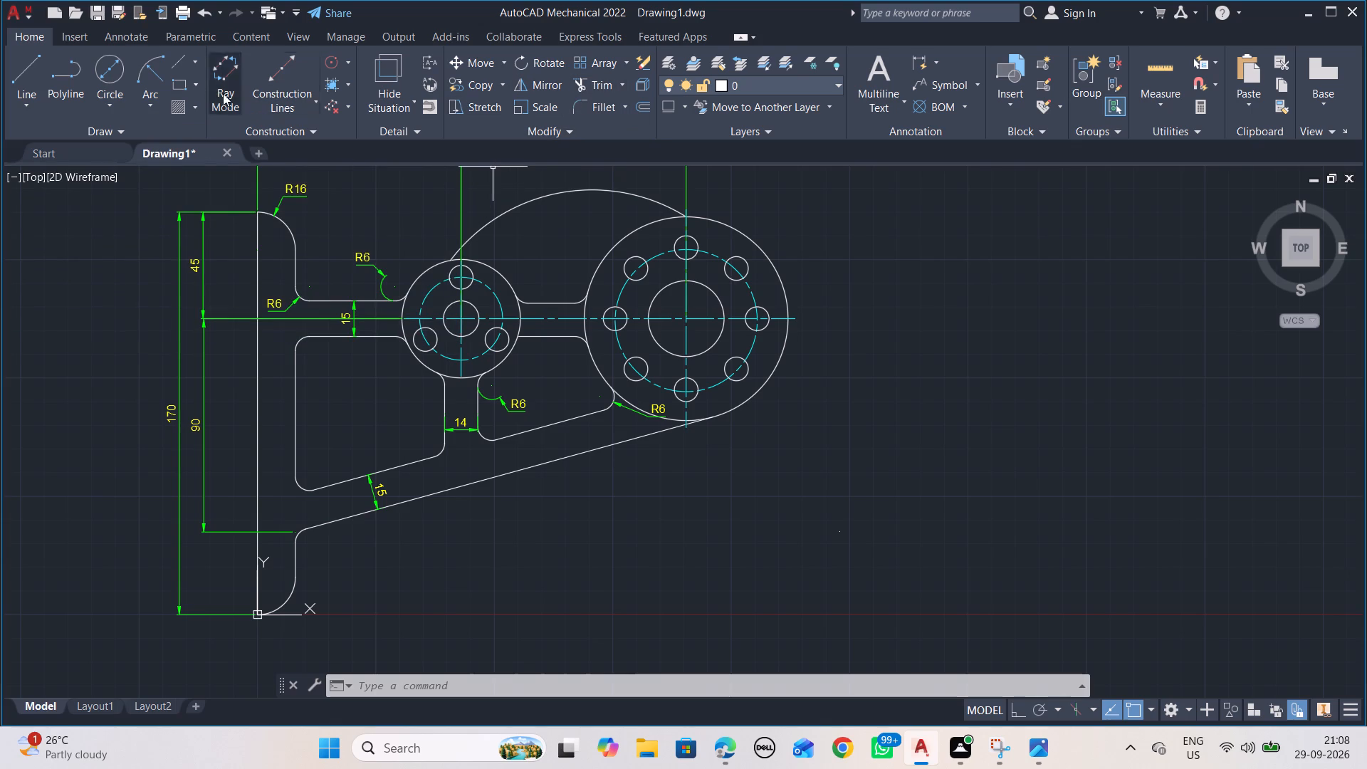
{"action": "left_click", "coordinate": [141, 39]}
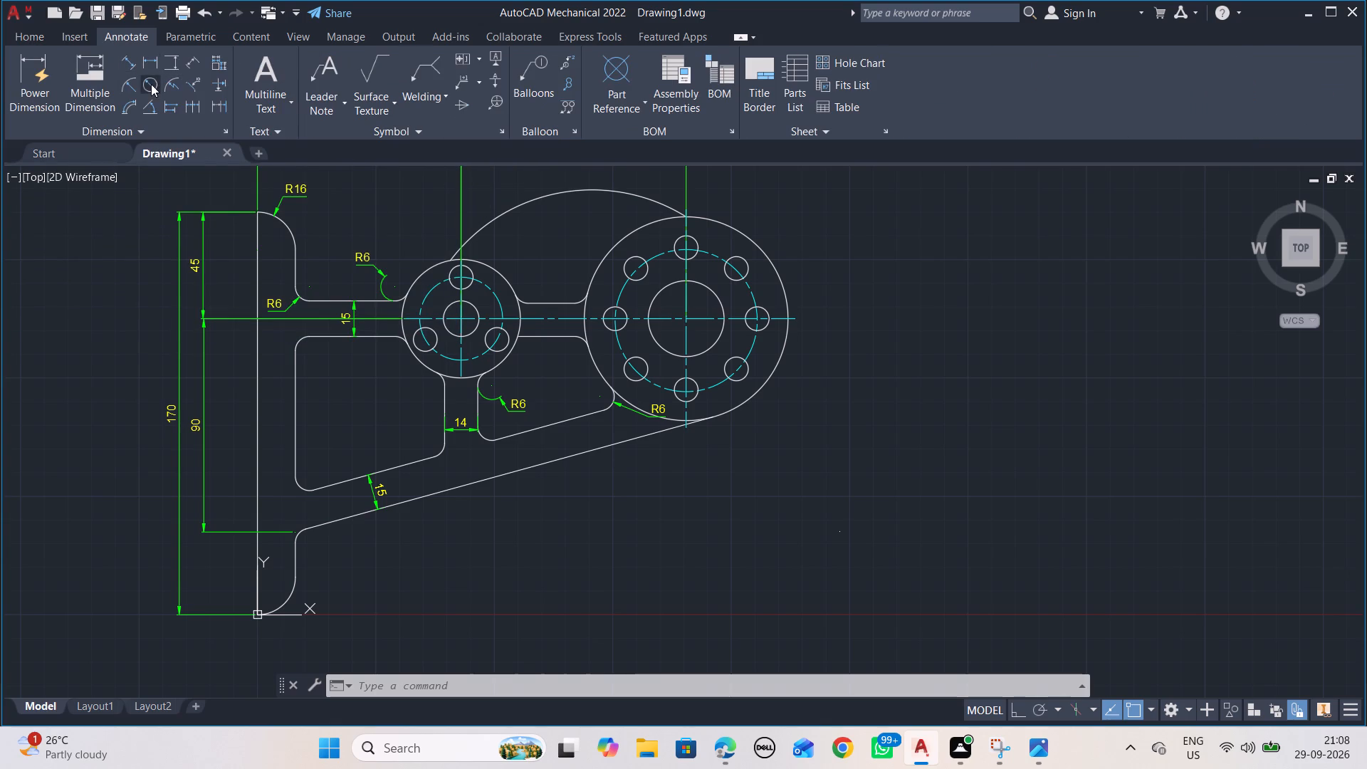
{"action": "left_click", "coordinate": [131, 84]}
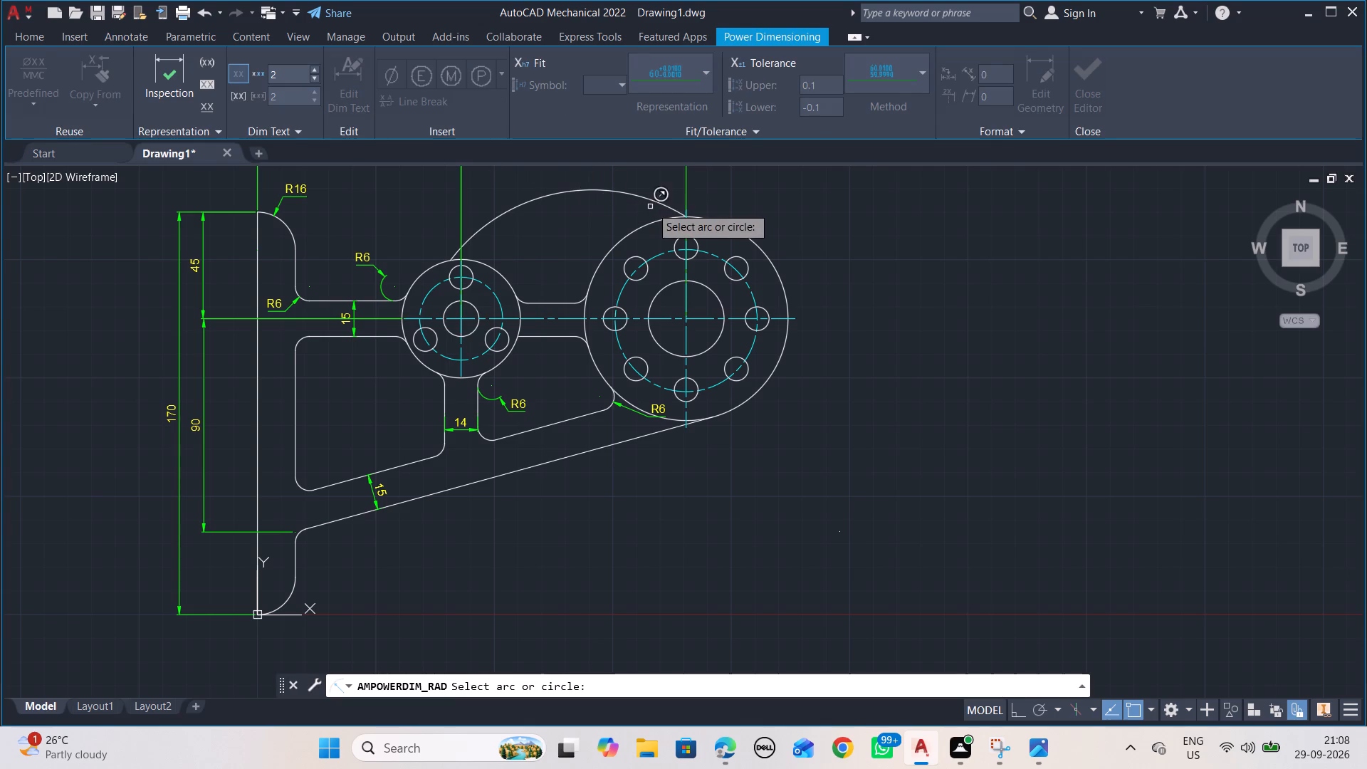
{"action": "left_click", "coordinate": [739, 229]}
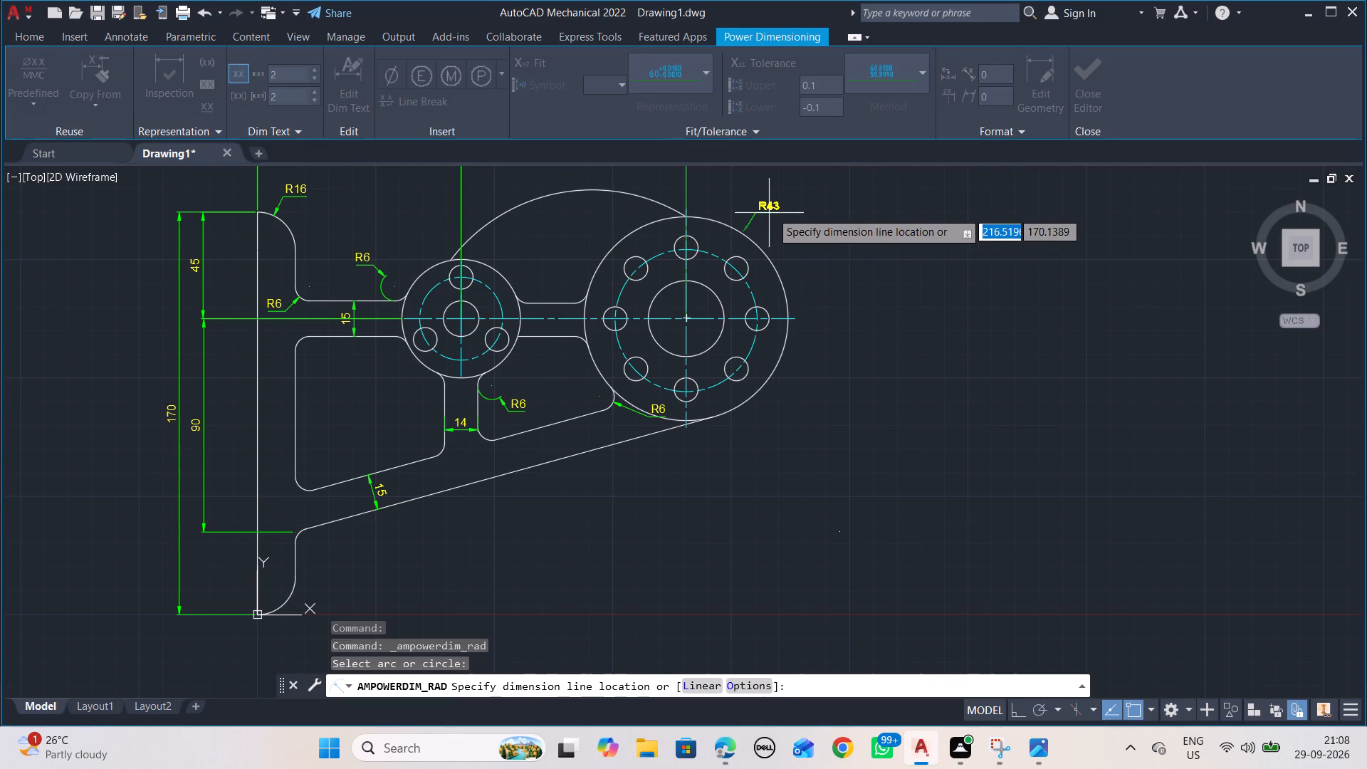
{"action": "left_click", "coordinate": [772, 211]}
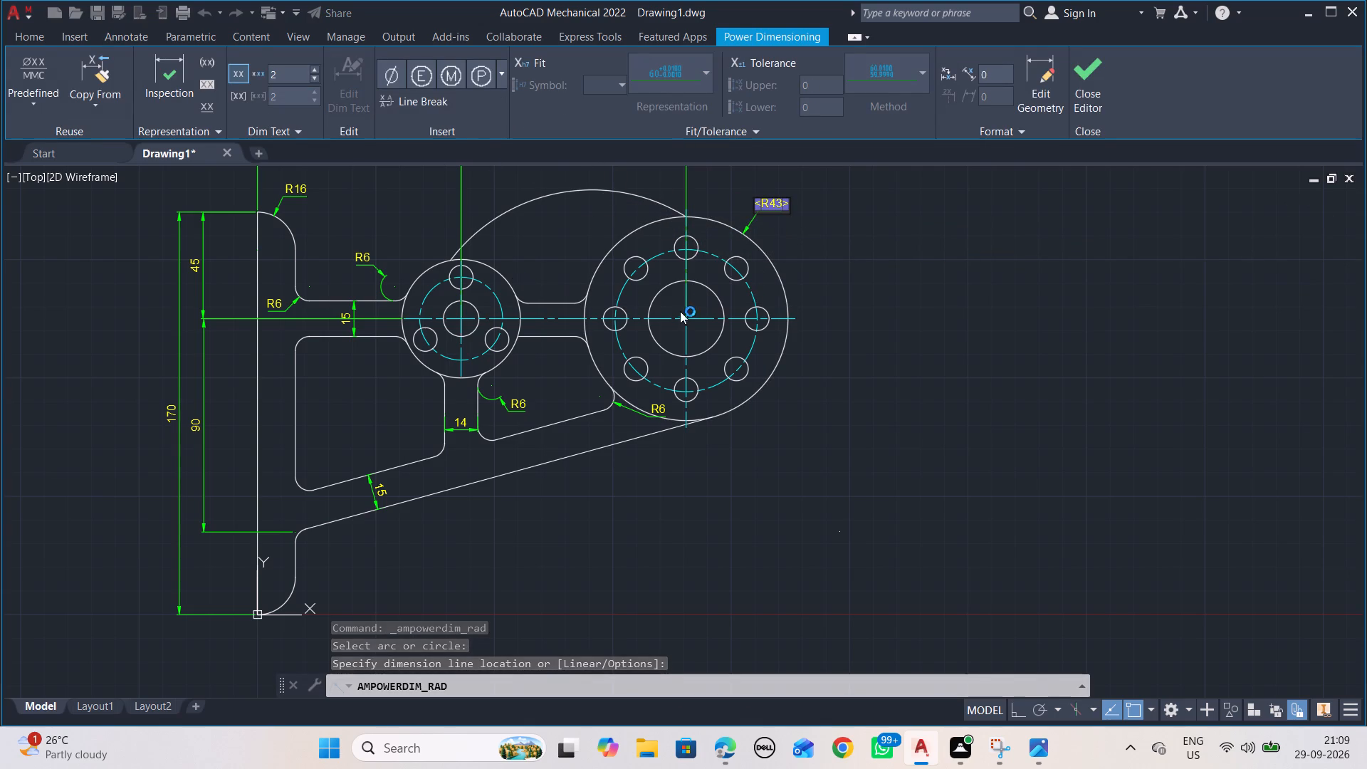
Dimension the radius of the small hub's outer circle, placing the text outside the hub at its upper left.
{"action": "left_click", "coordinate": [428, 263]}
{"action": "left_click", "coordinate": [426, 273]}
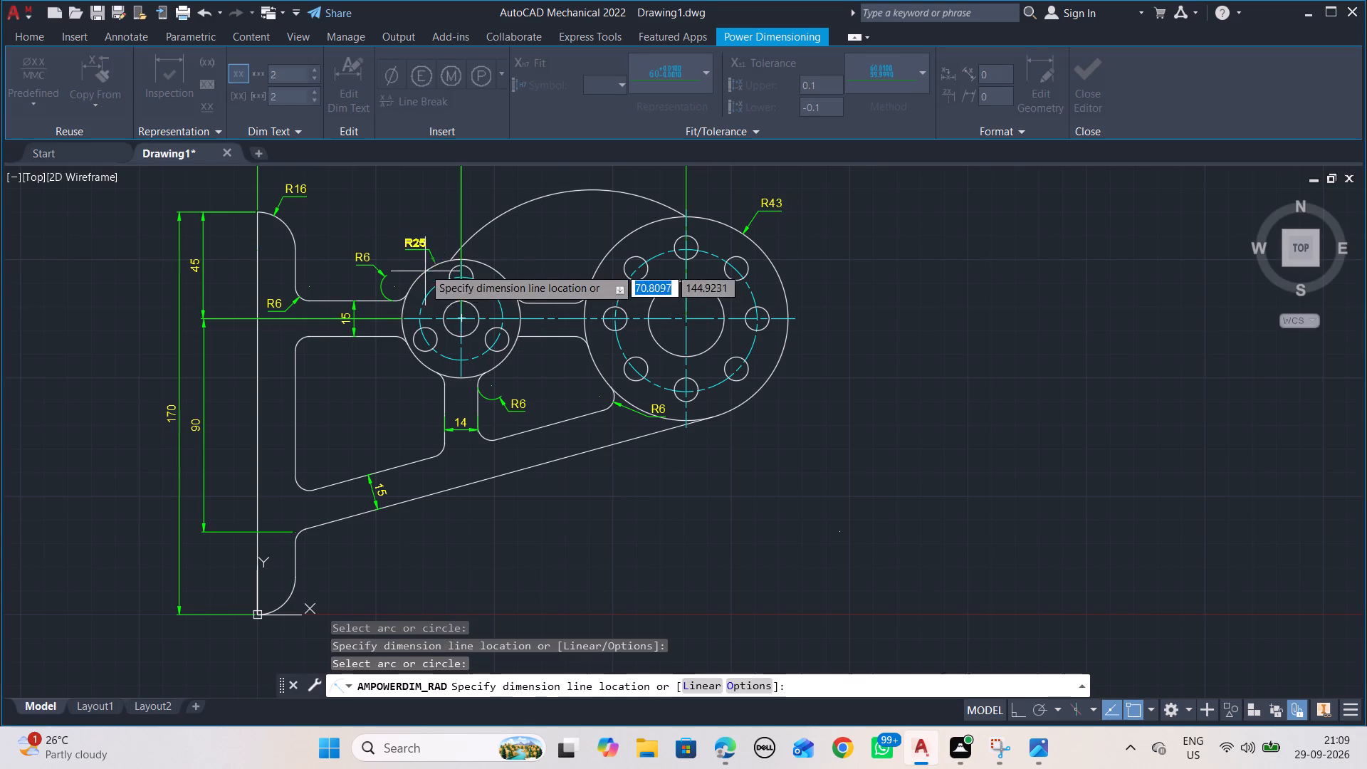
{"action": "left_click", "coordinate": [404, 248]}
{"action": "key", "text": "grave"}
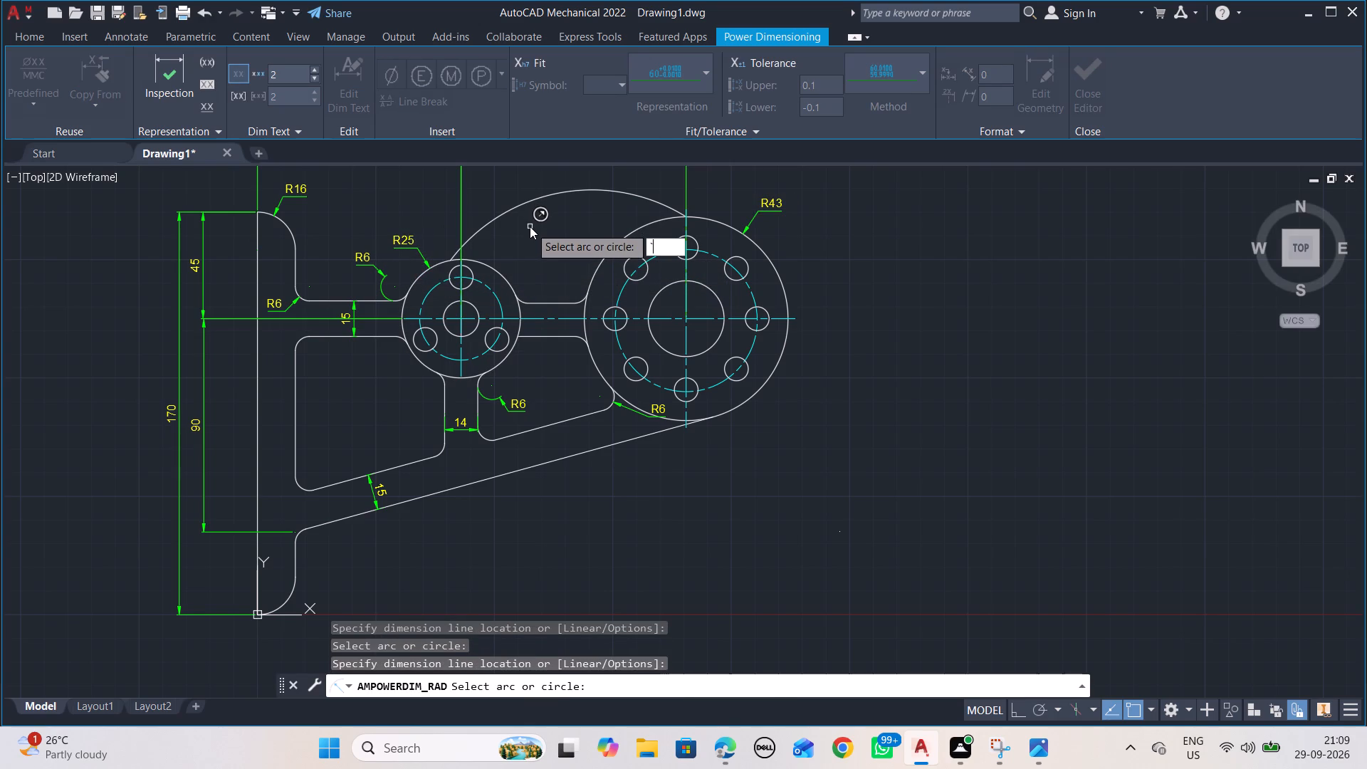
{"action": "double_click", "coordinate": [552, 228]}
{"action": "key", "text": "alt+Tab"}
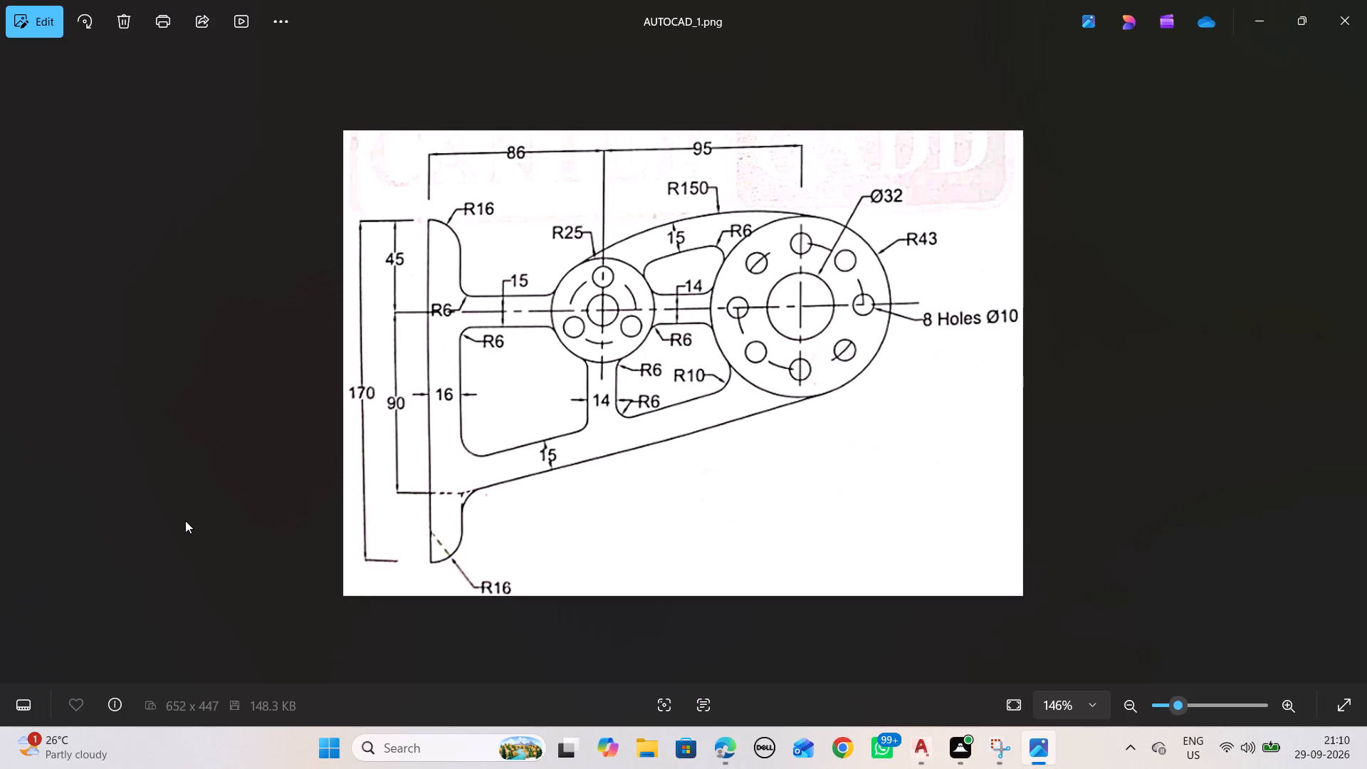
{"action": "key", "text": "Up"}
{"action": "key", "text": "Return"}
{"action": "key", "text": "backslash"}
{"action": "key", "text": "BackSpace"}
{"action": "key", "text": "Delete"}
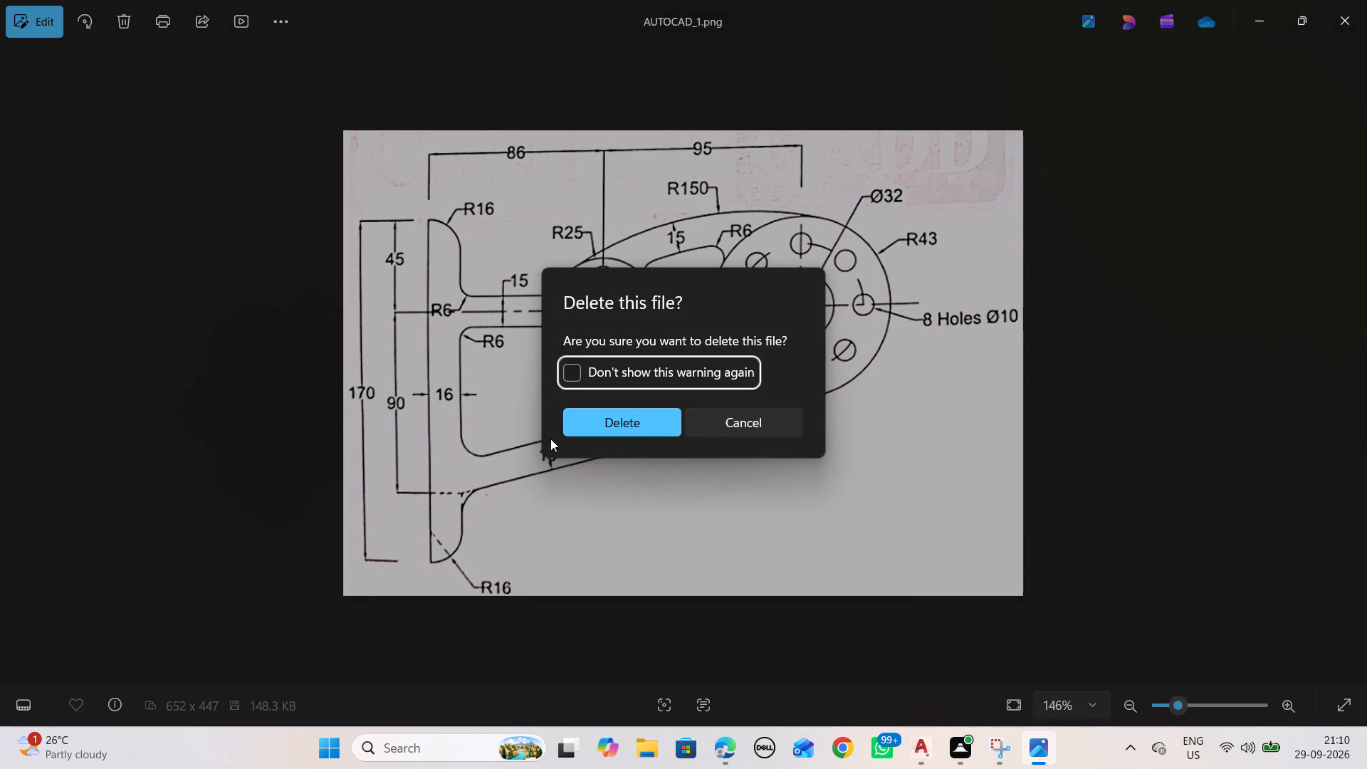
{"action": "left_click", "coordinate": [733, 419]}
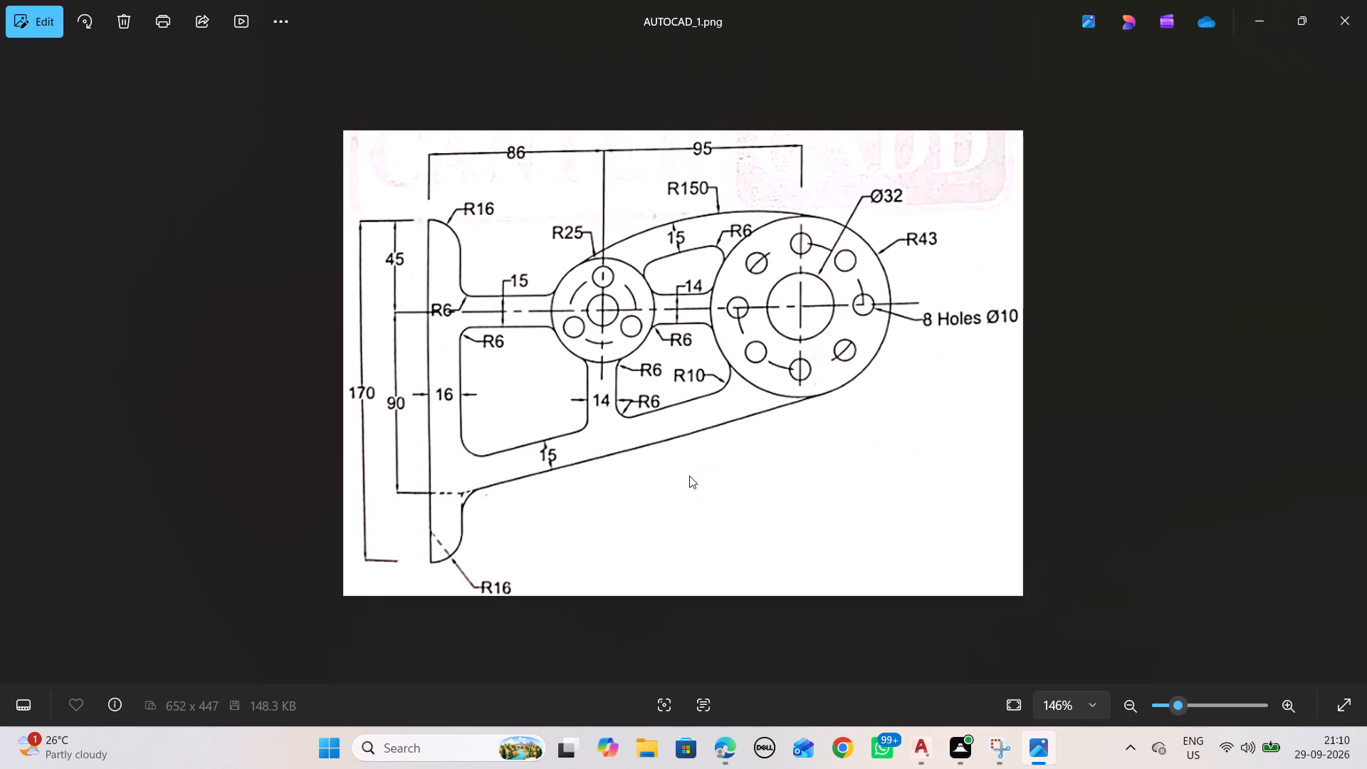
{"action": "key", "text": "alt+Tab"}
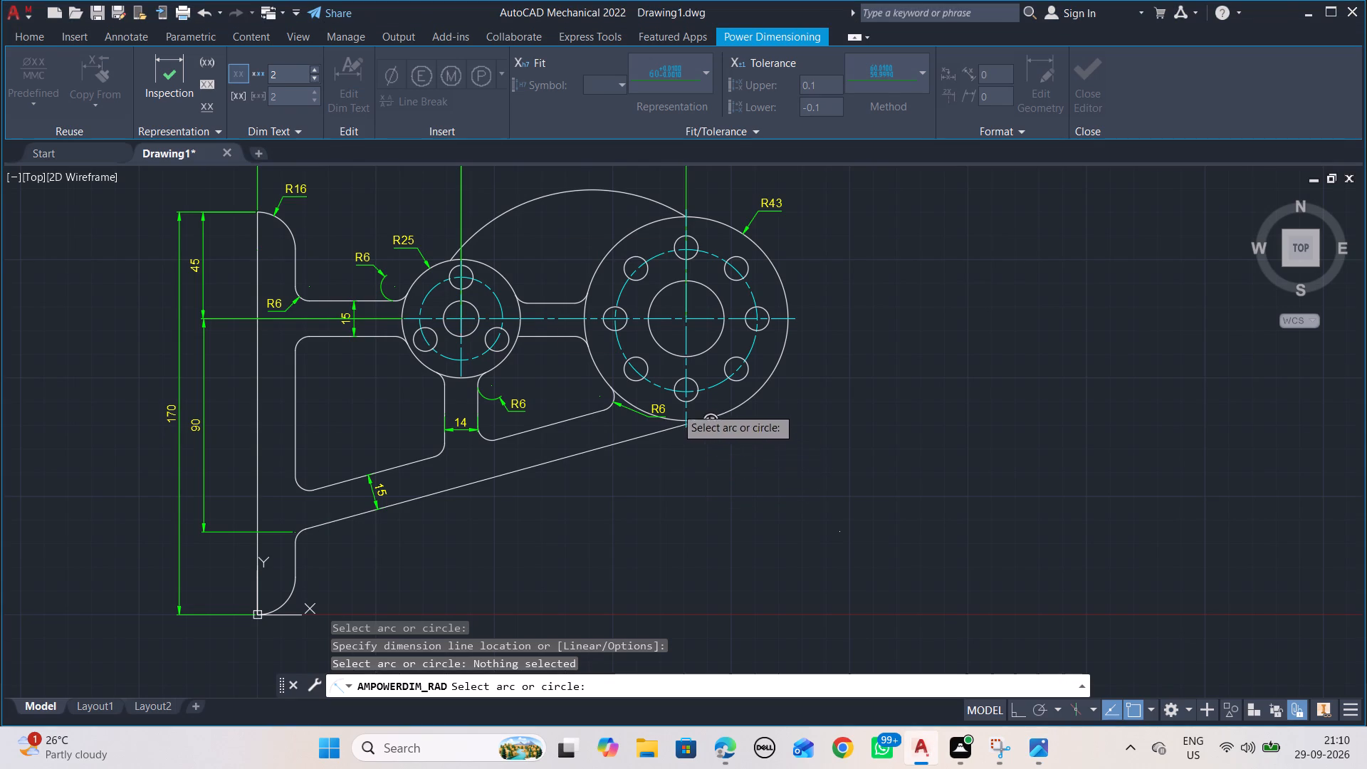
Draw a start-end-radius arc of radius 150 from the top of the large hub's outer circle to the top of the small hub's.
{"action": "middle_click_drag", "start_coordinate": [530, 273], "coordinate": [578, 324]}
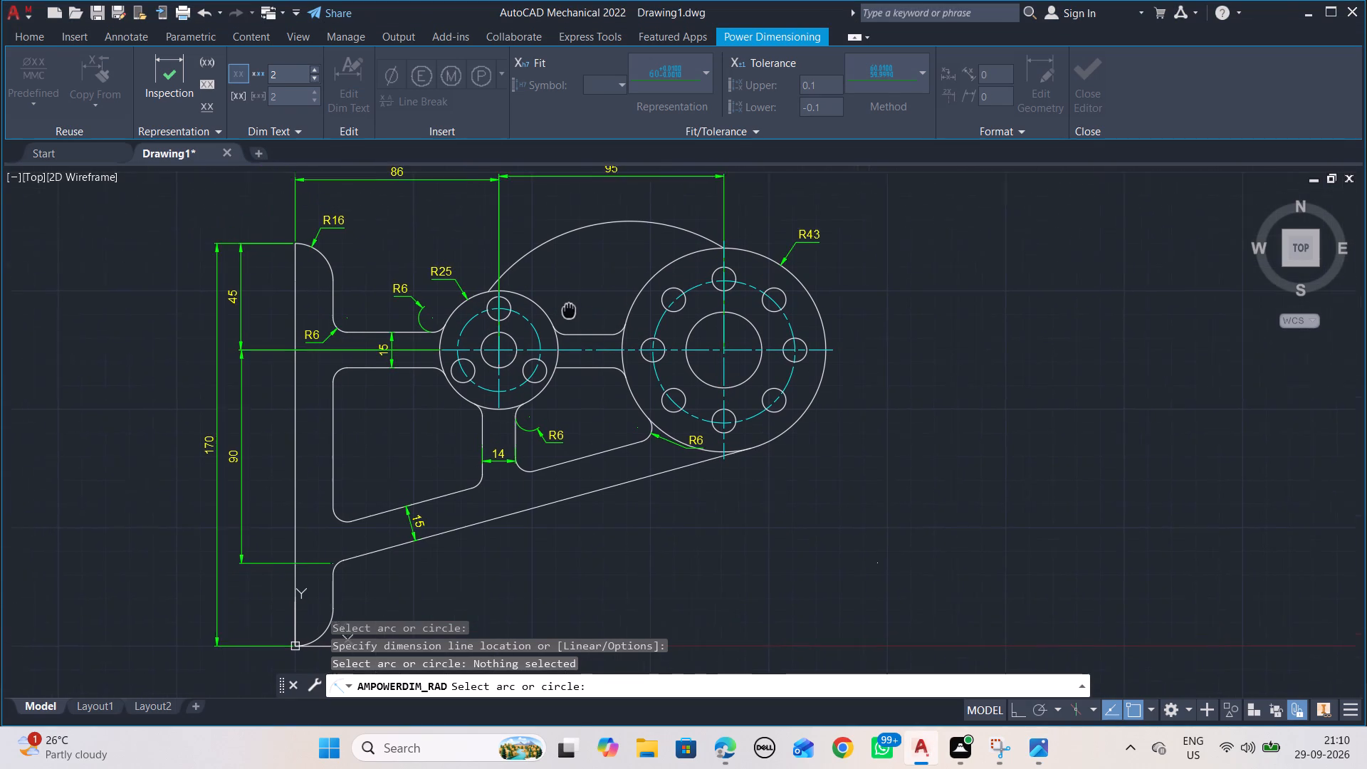
{"action": "middle_click_drag", "start_coordinate": [578, 324], "coordinate": [607, 359]}
{"action": "key", "text": "Escape"}
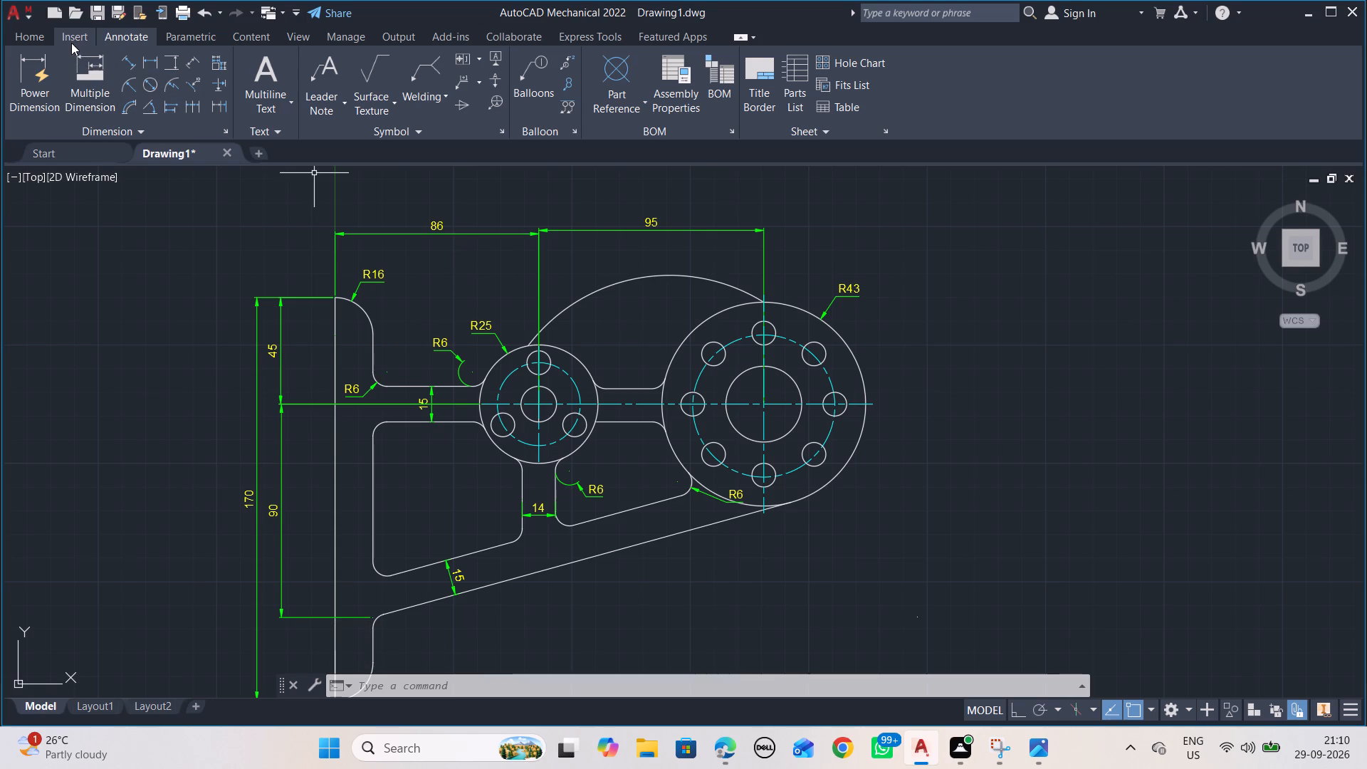
{"action": "left_click", "coordinate": [28, 43]}
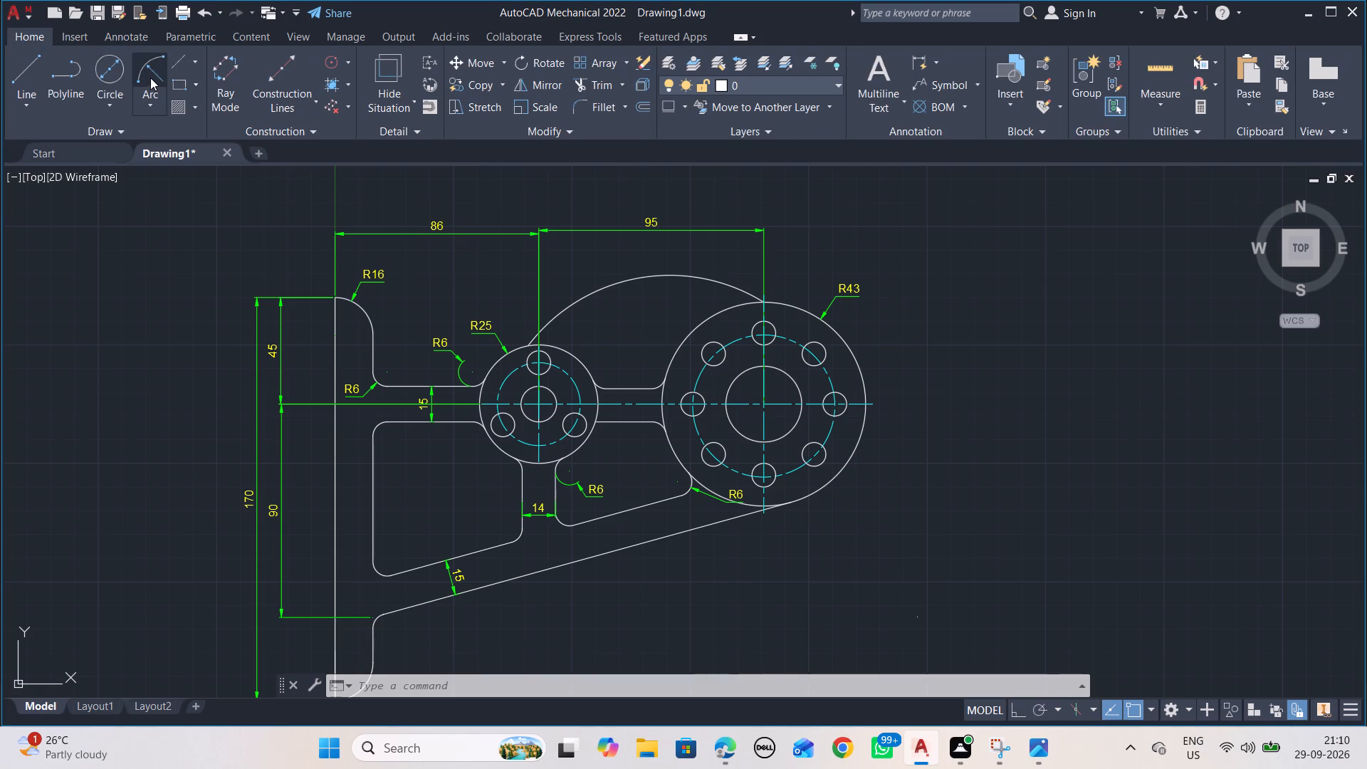
{"action": "left_click", "coordinate": [148, 79]}
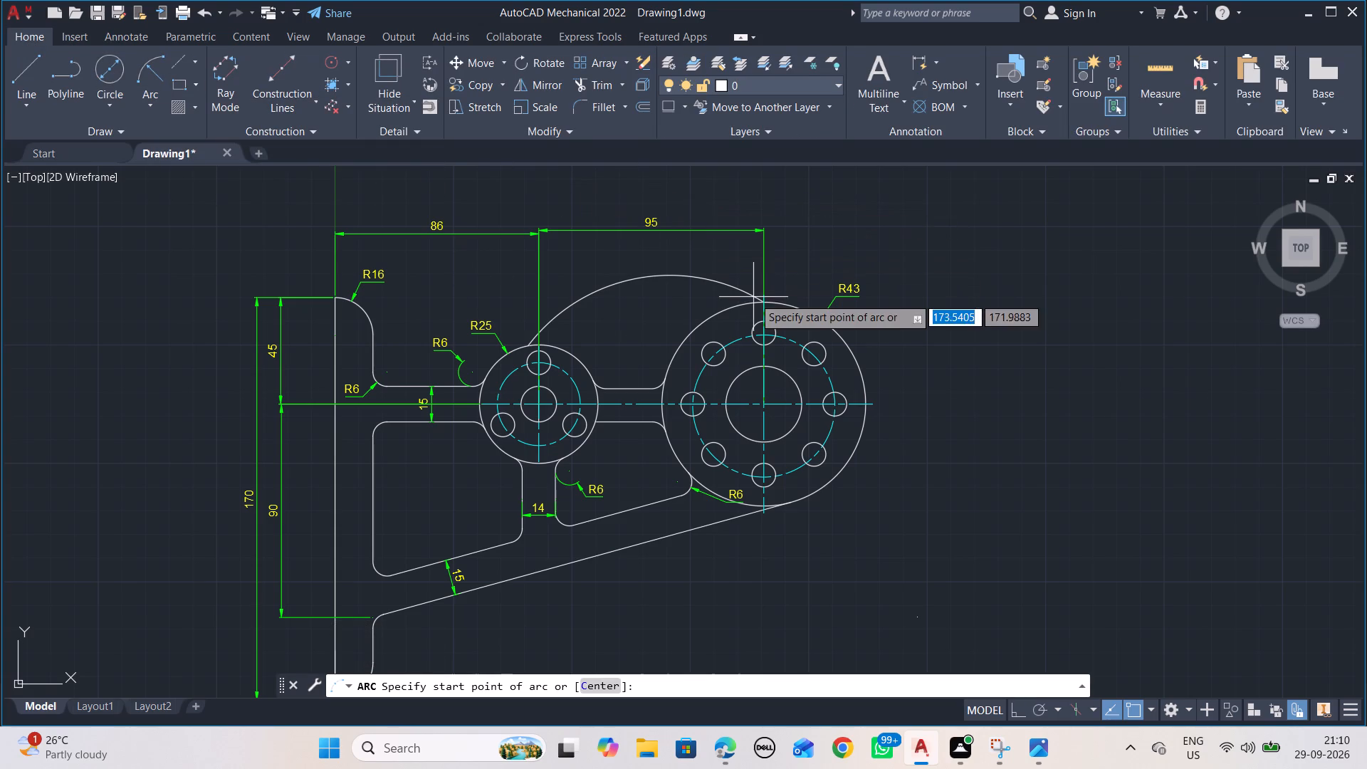
{"action": "left_click", "coordinate": [783, 304]}
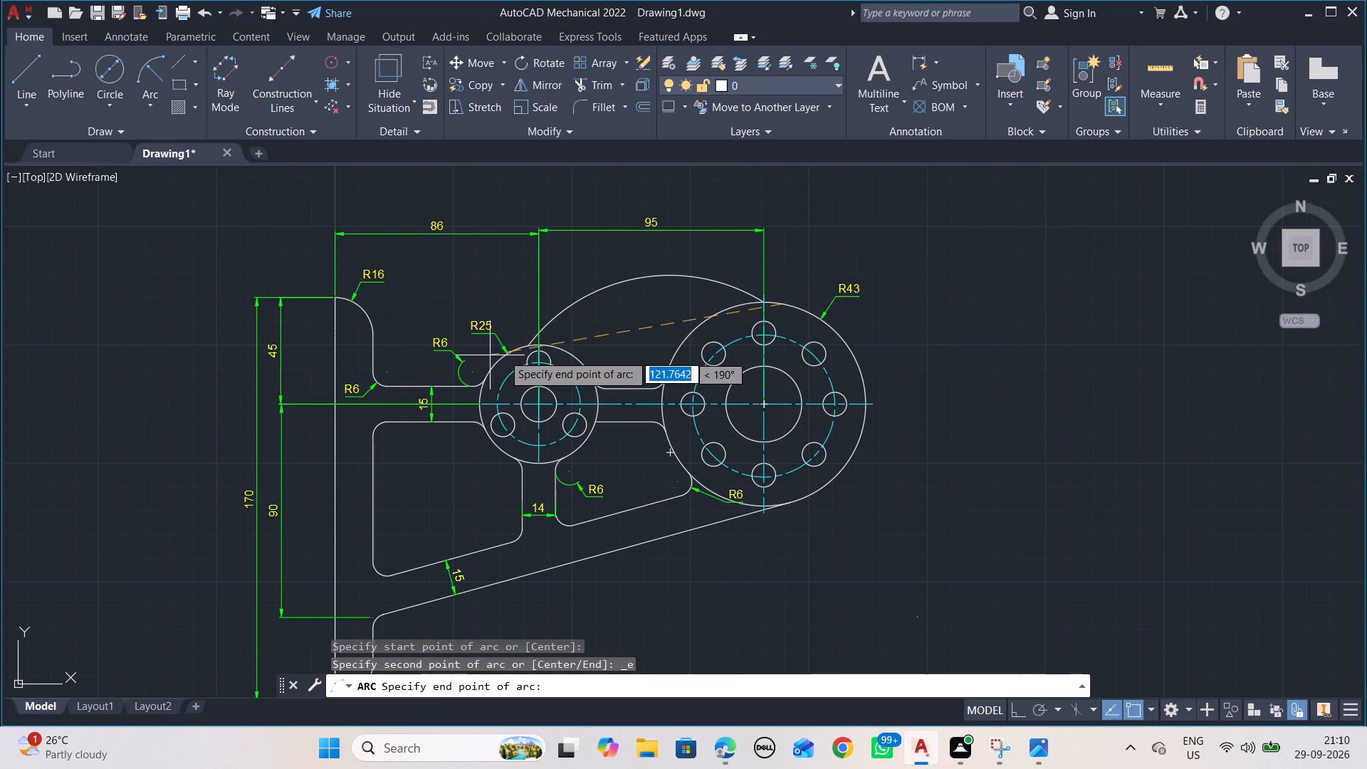
{"action": "left_click", "coordinate": [525, 343]}
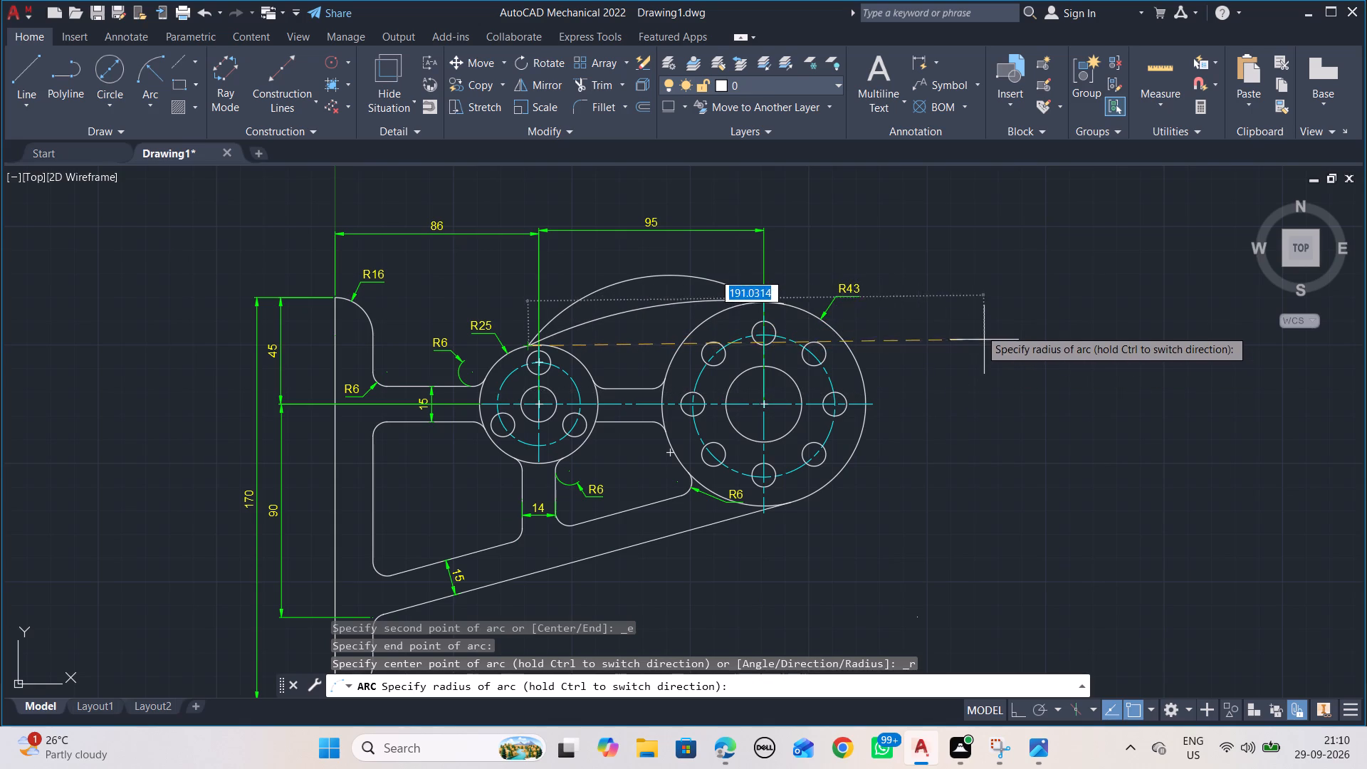
{"action": "type", "text": "150"}
{"action": "key", "text": "Return"}
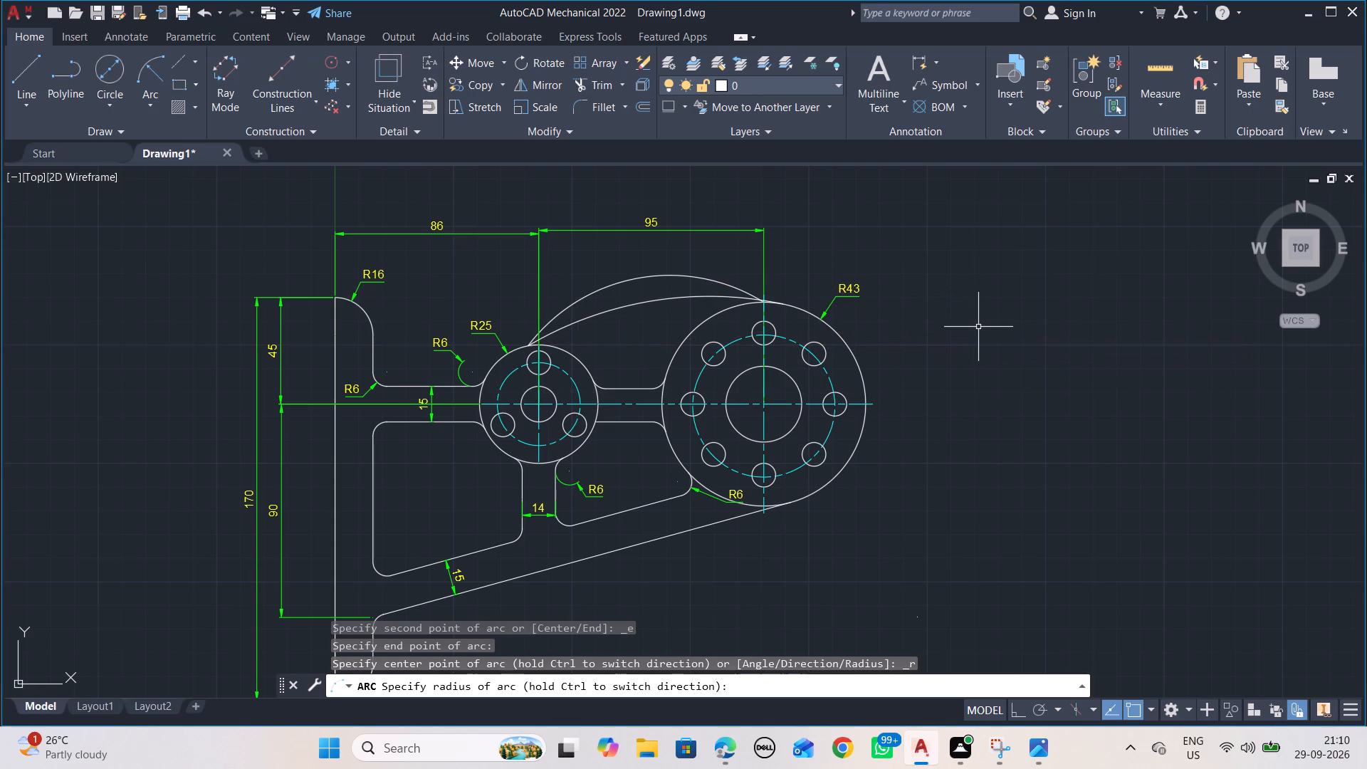
{"action": "key", "text": "Escape"}
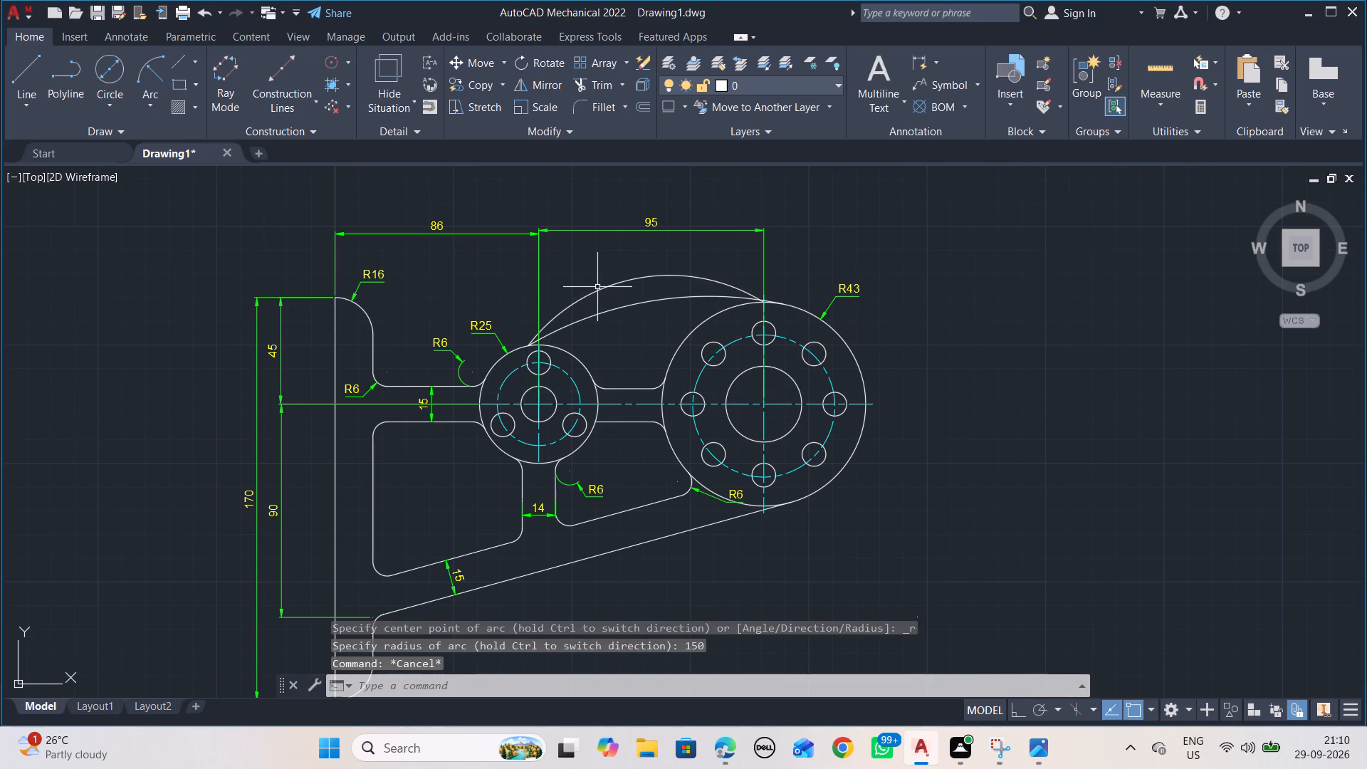
Delete the old, more strongly bulging arc above the new radius 150 arc between the two hubs.
{"action": "left_click", "coordinate": [597, 287]}
{"action": "key", "text": "Delete"}
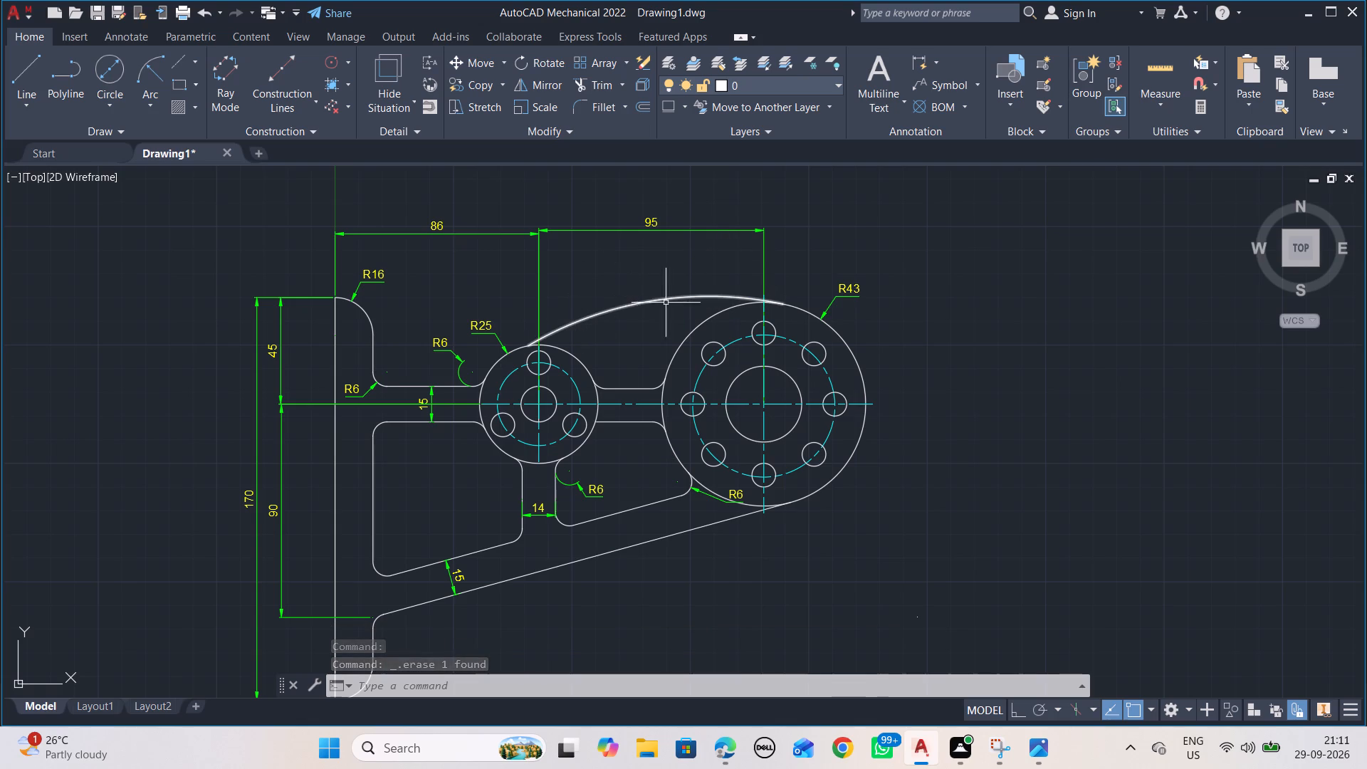
Draw a straight line about 47 long from a point on the R150 arc between the hubs, rising at about 12° toward the large hub.
{"action": "key", "text": "alt+Tab"}
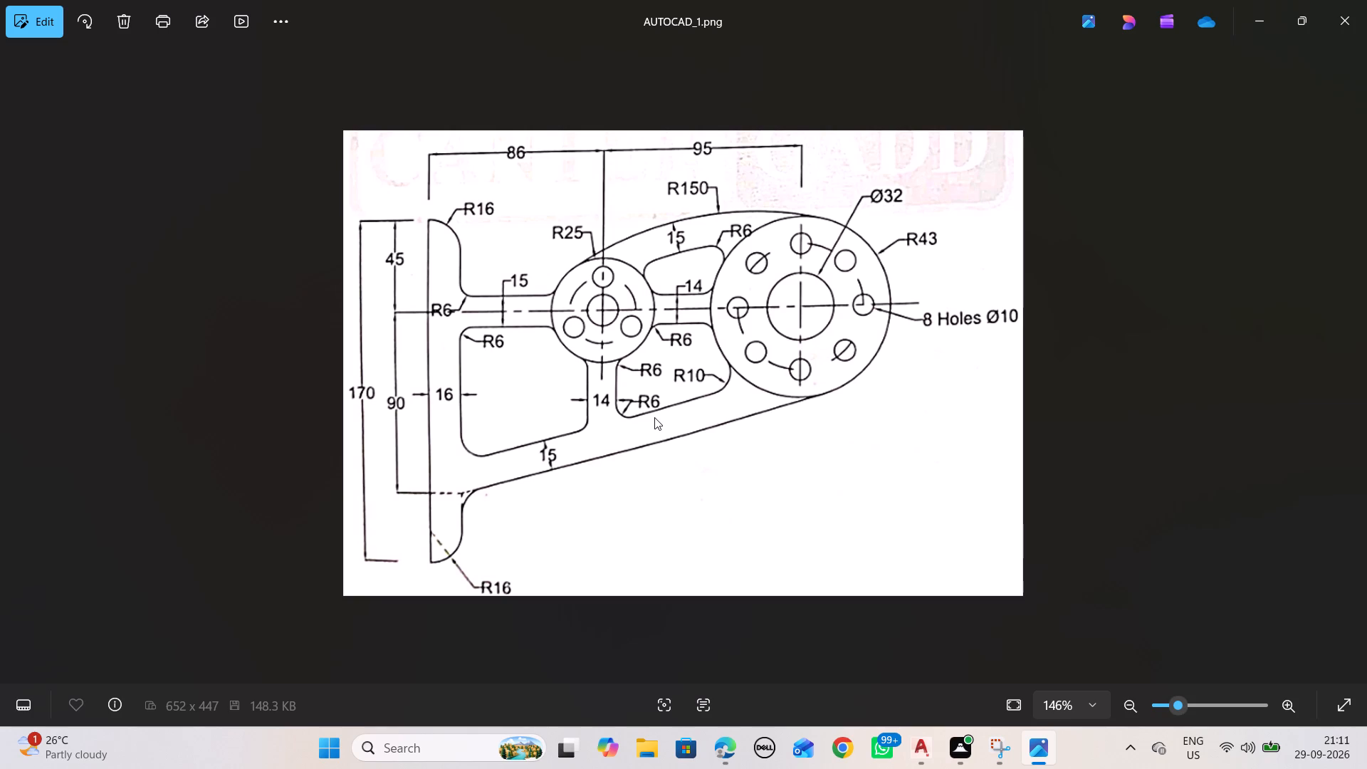
{"action": "key", "text": "alt+Tab"}
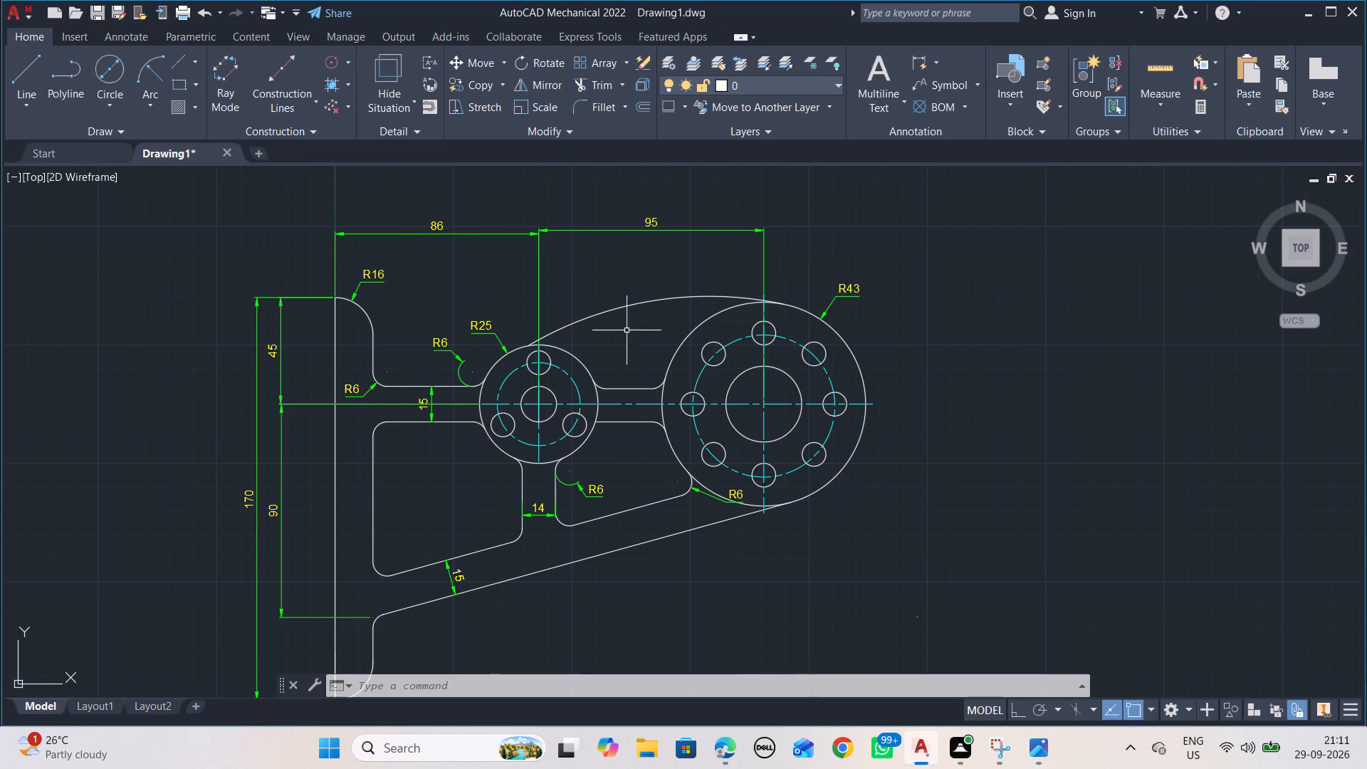
{"action": "scroll", "coordinate": [626, 350], "scroll_direction": "up", "scroll_amount": 4}
{"action": "scroll", "coordinate": [627, 352], "scroll_direction": "down", "scroll_amount": 2}
{"action": "key", "text": "alt+Tab"}
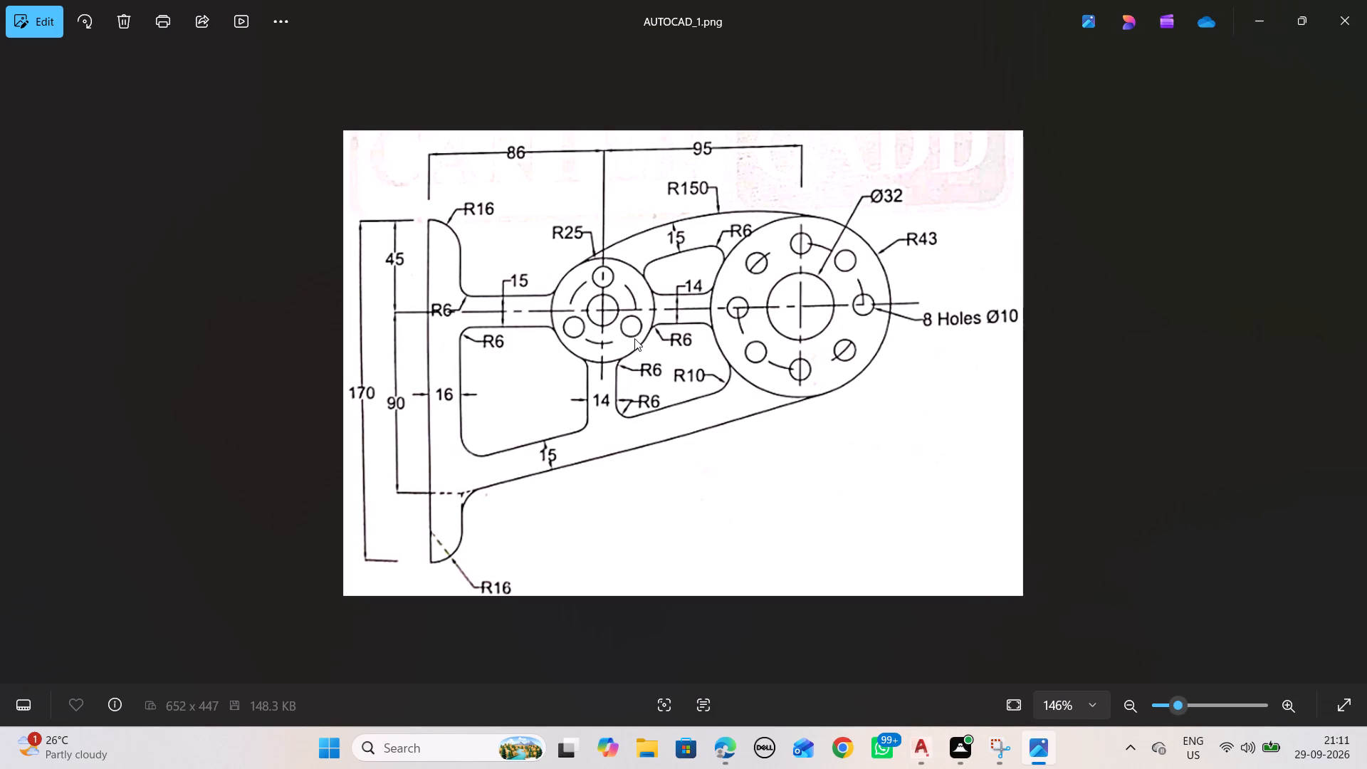
{"action": "key", "text": "alt+Tab"}
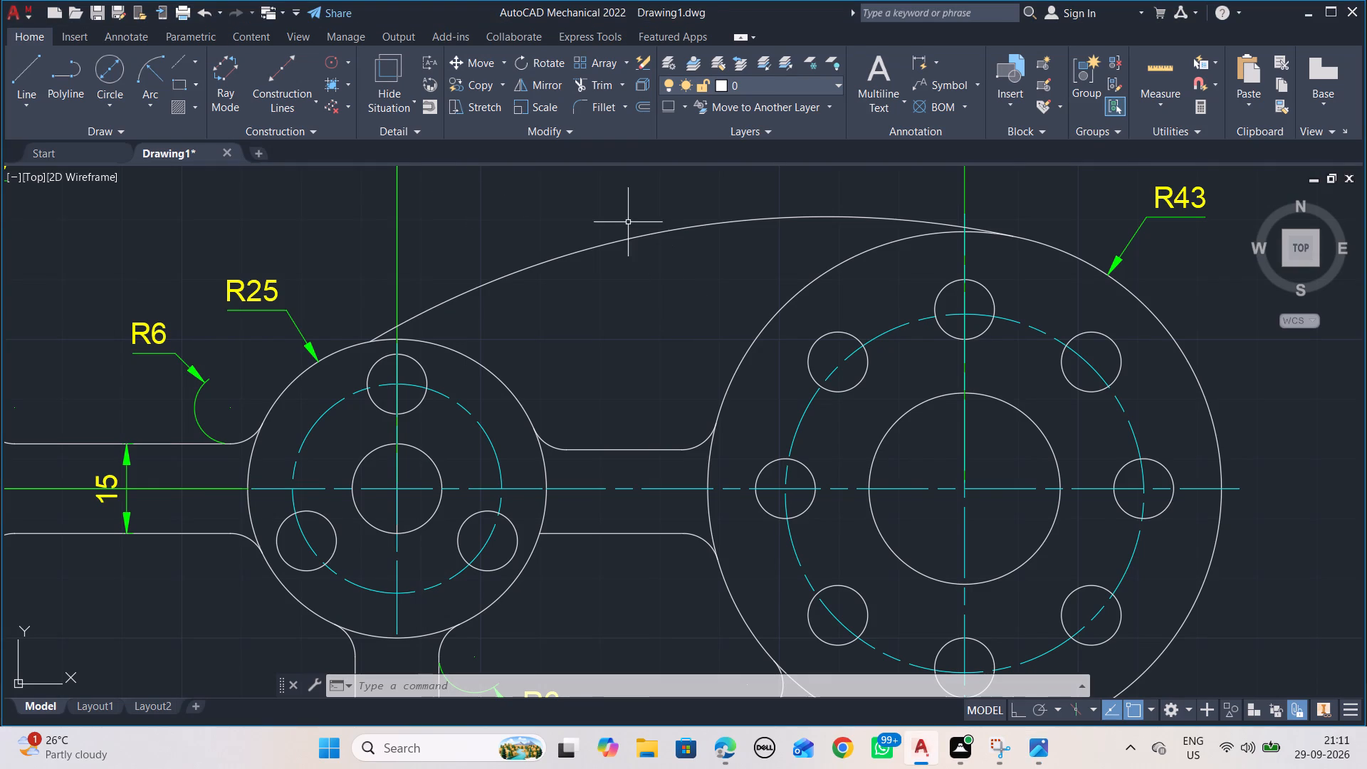
{"action": "left_click", "coordinate": [29, 76]}
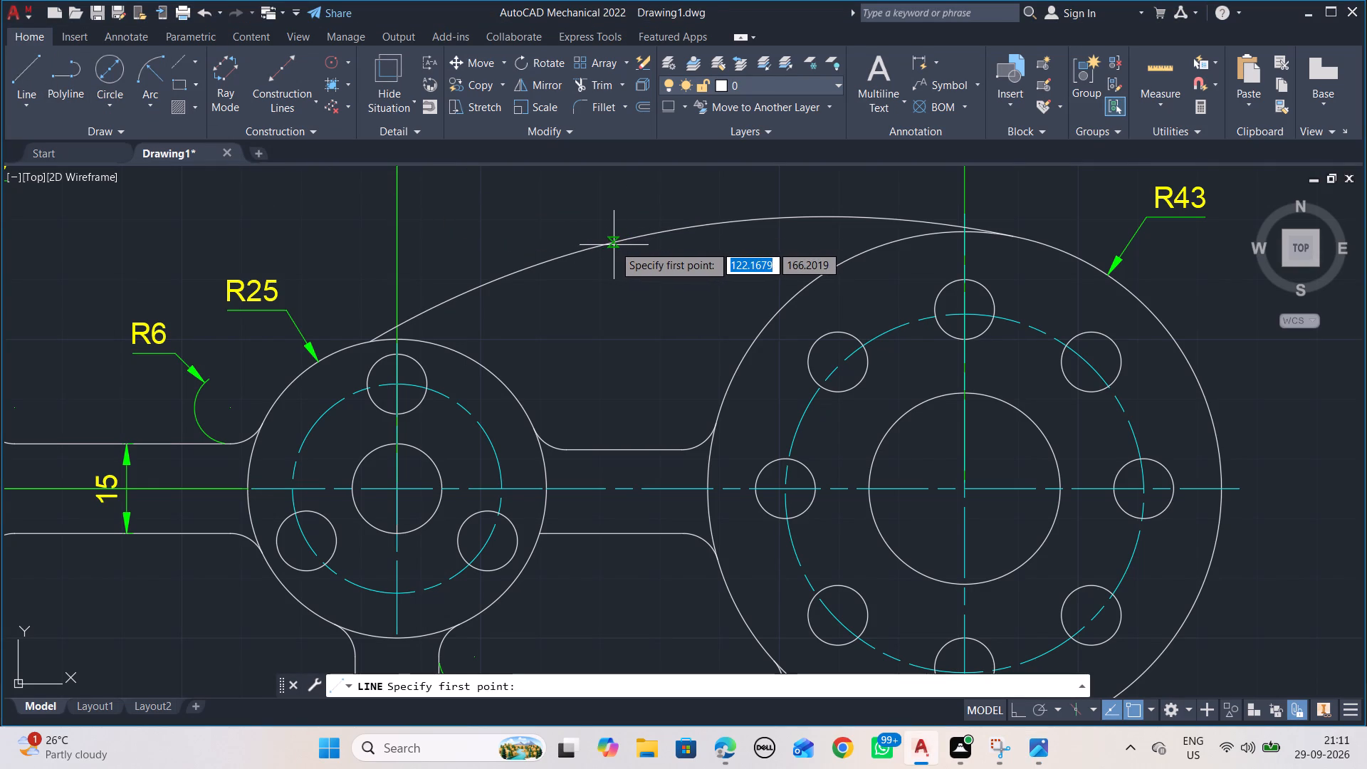
{"action": "left_click", "coordinate": [614, 245]}
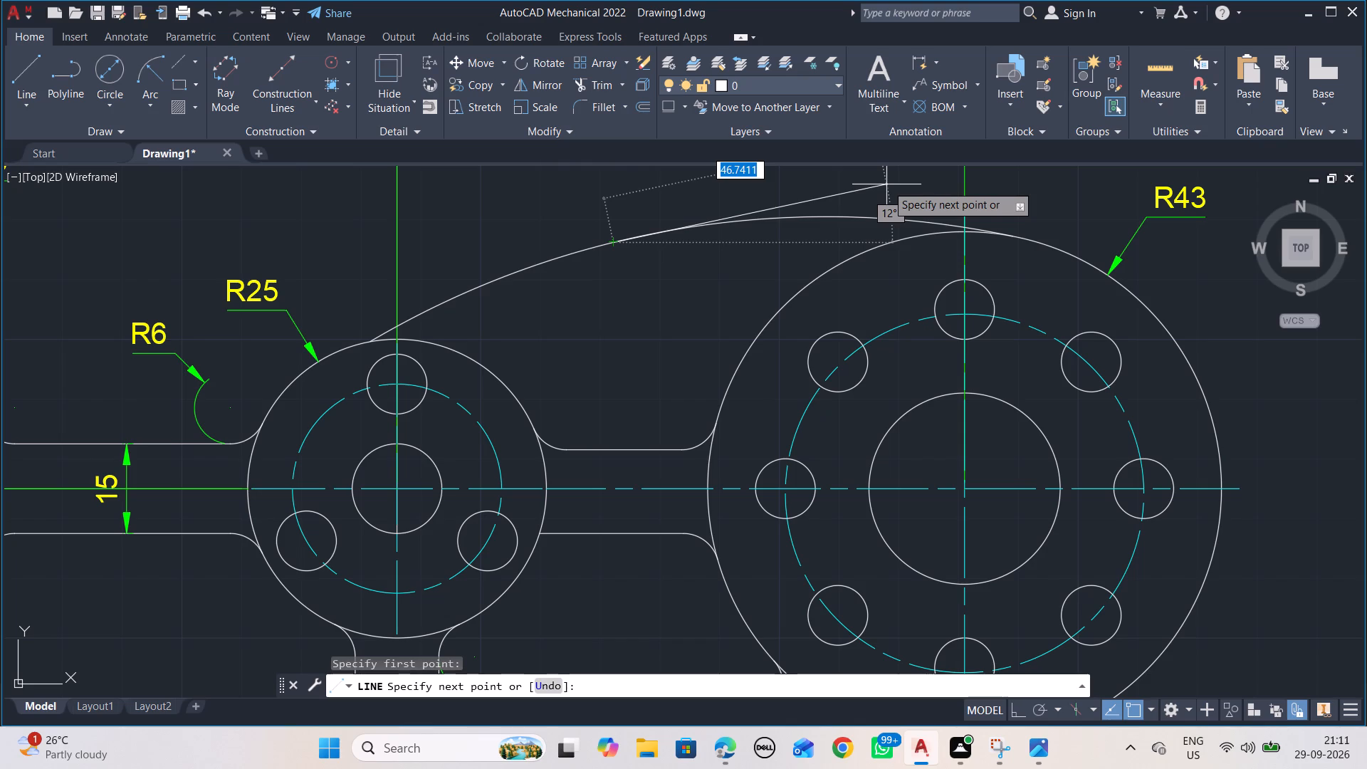
{"action": "key", "text": "alt+grave"}
{"action": "key", "text": "alt+Tab"}
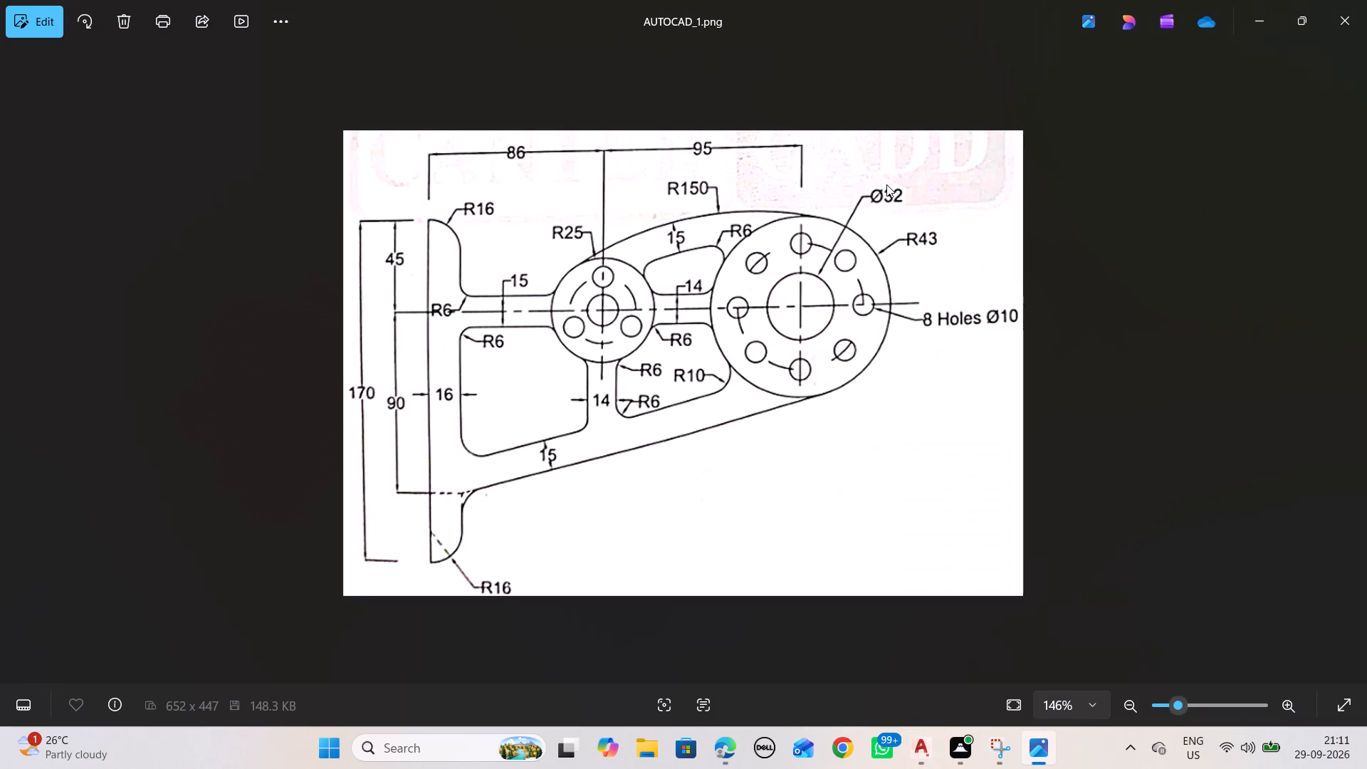
{"action": "key", "text": "alt+Tab"}
{"action": "left_click", "coordinate": [886, 184]}
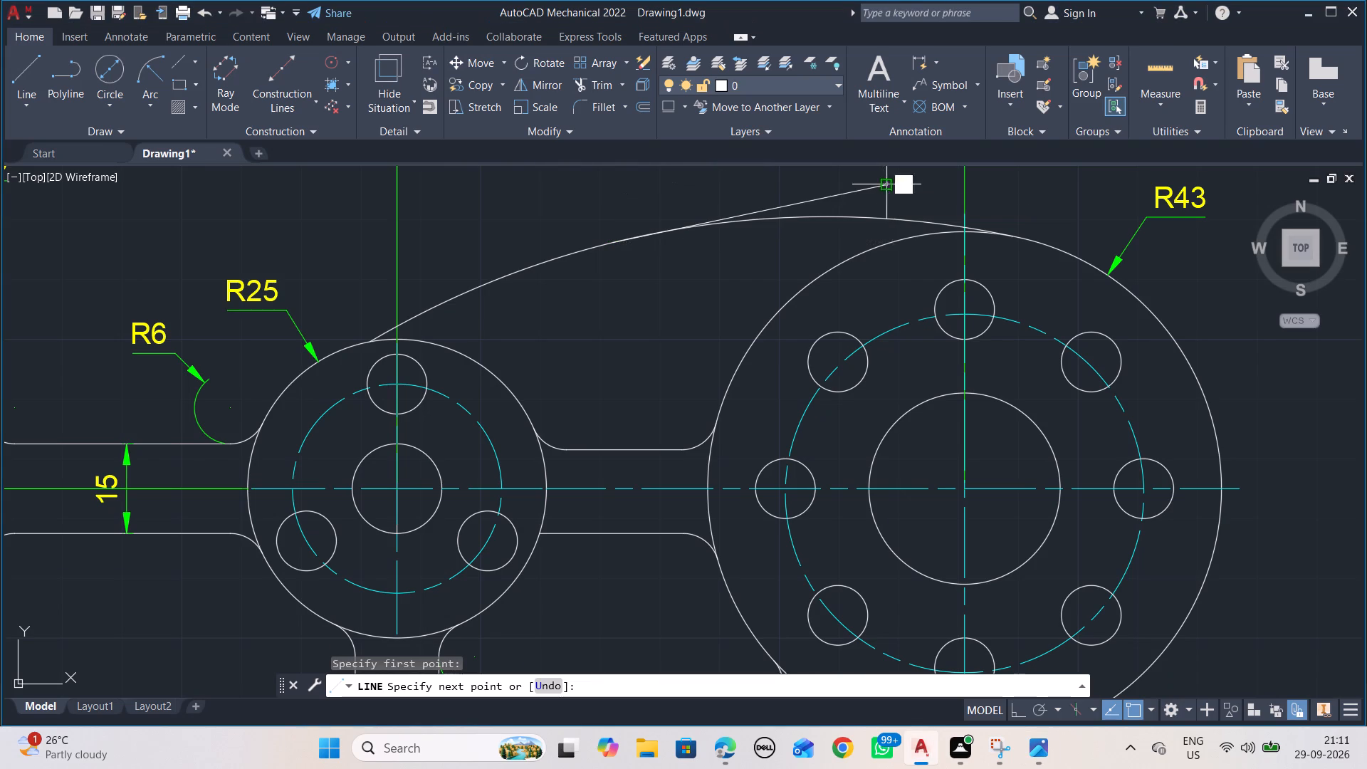
{"action": "key", "text": "Escape"}
{"action": "key", "text": "Escape"}
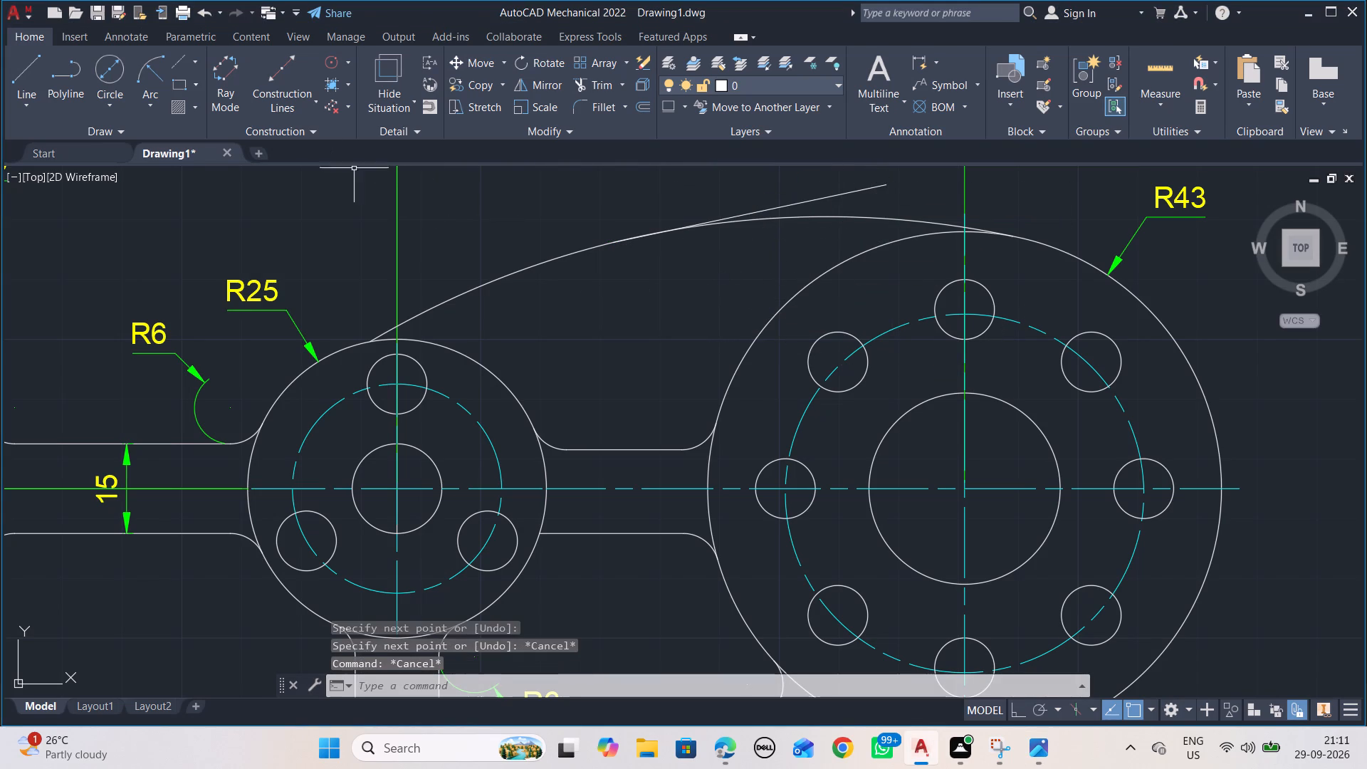
Offset the slanted line at the R150 arc by 15 toward the inside of the bracket.
{"action": "type", "text": "OFF"}
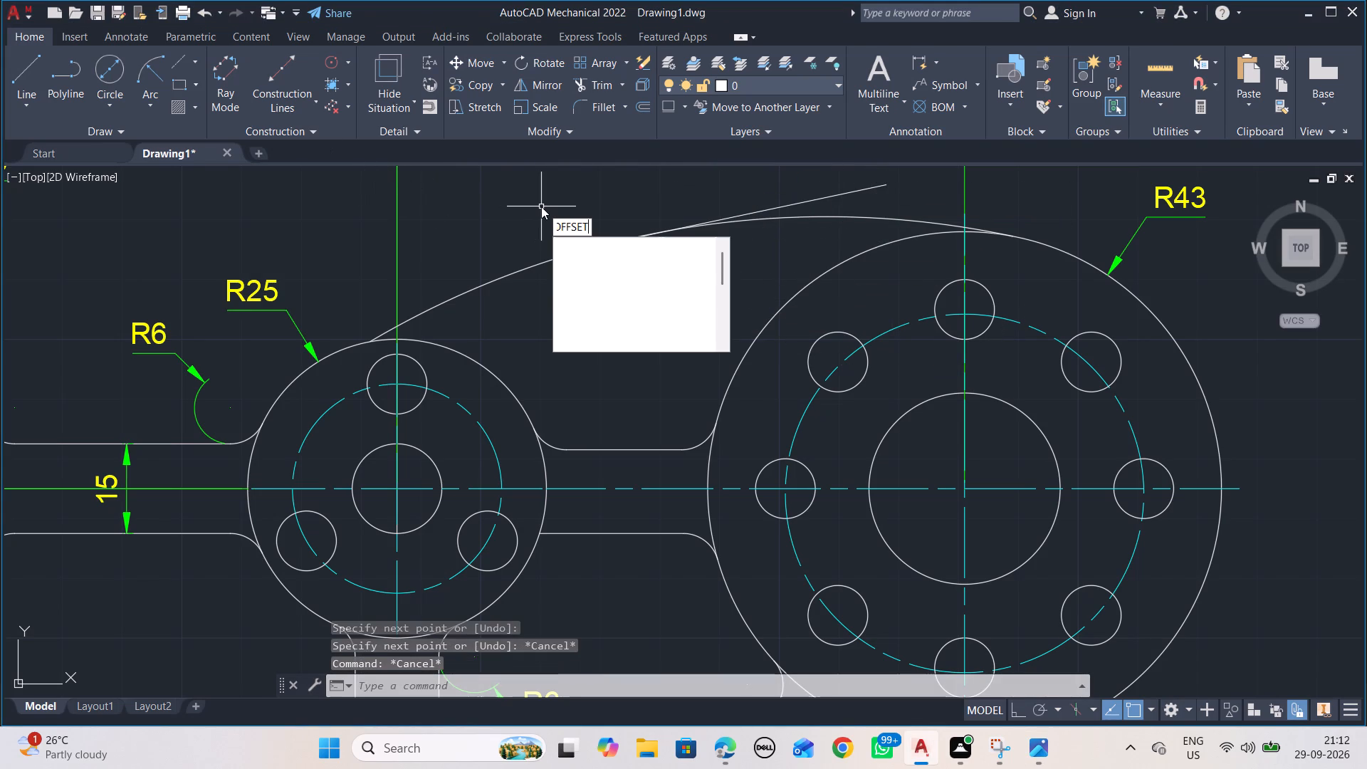
{"action": "key", "text": "Right"}
{"action": "key", "text": "Return"}
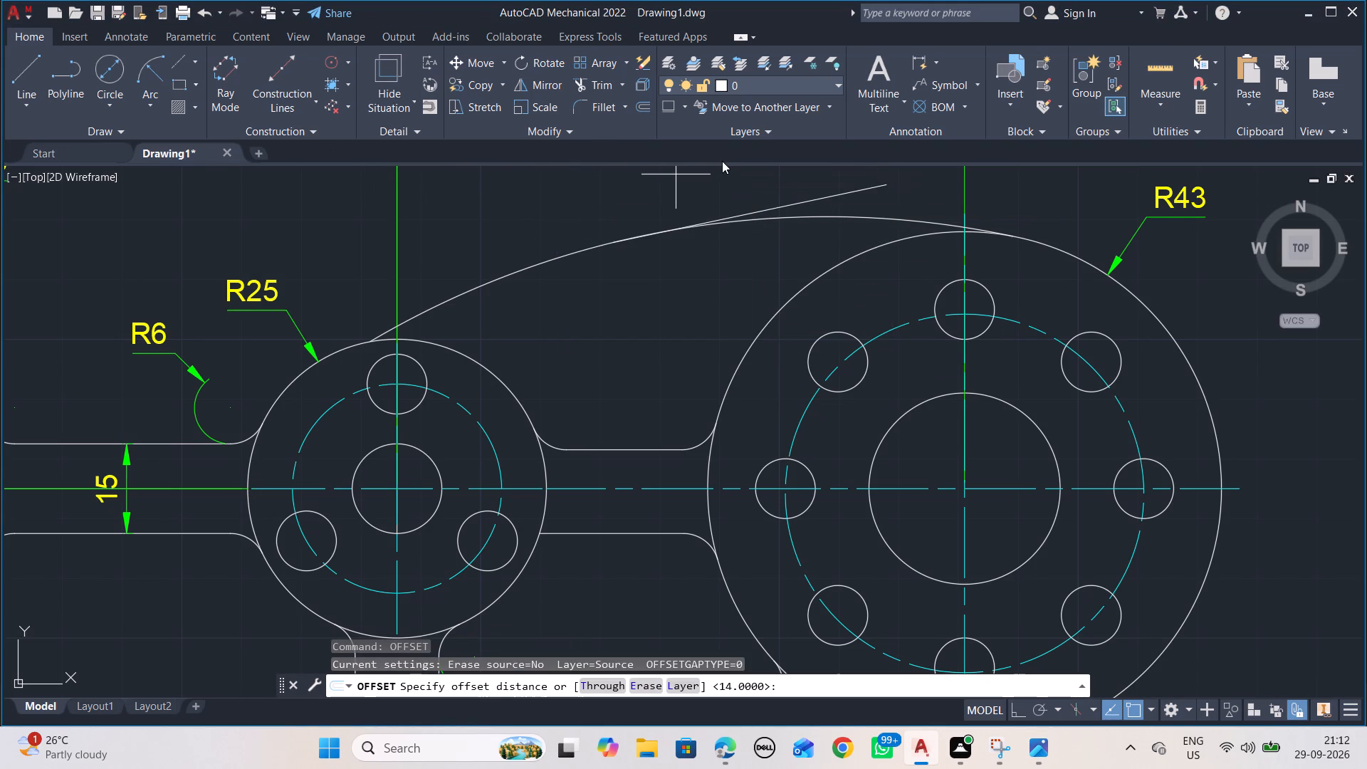
{"action": "key", "text": "alt+Tab"}
{"action": "key", "text": "alt+Tab"}
{"action": "type", "text": "15"}
{"action": "key", "text": "Return"}
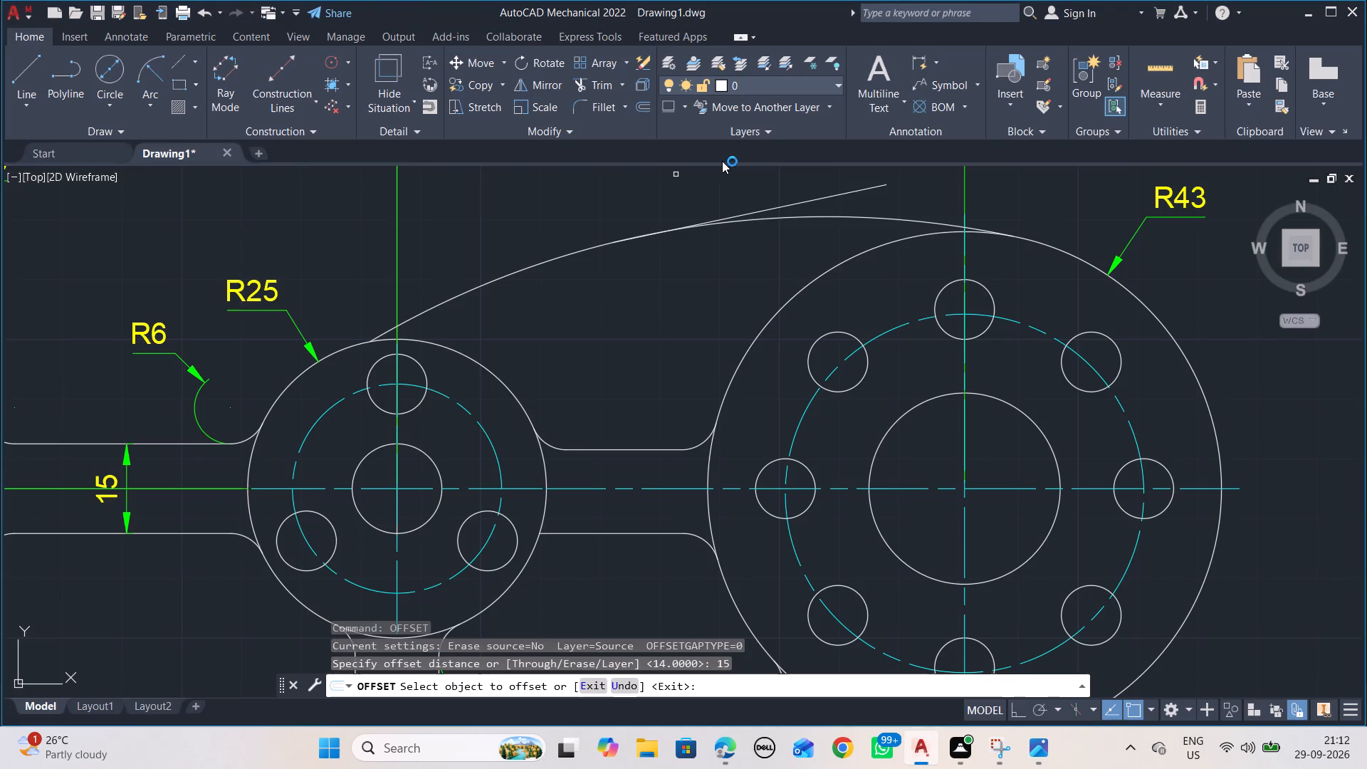
{"action": "left_click", "coordinate": [789, 204]}
{"action": "left_click", "coordinate": [800, 249]}
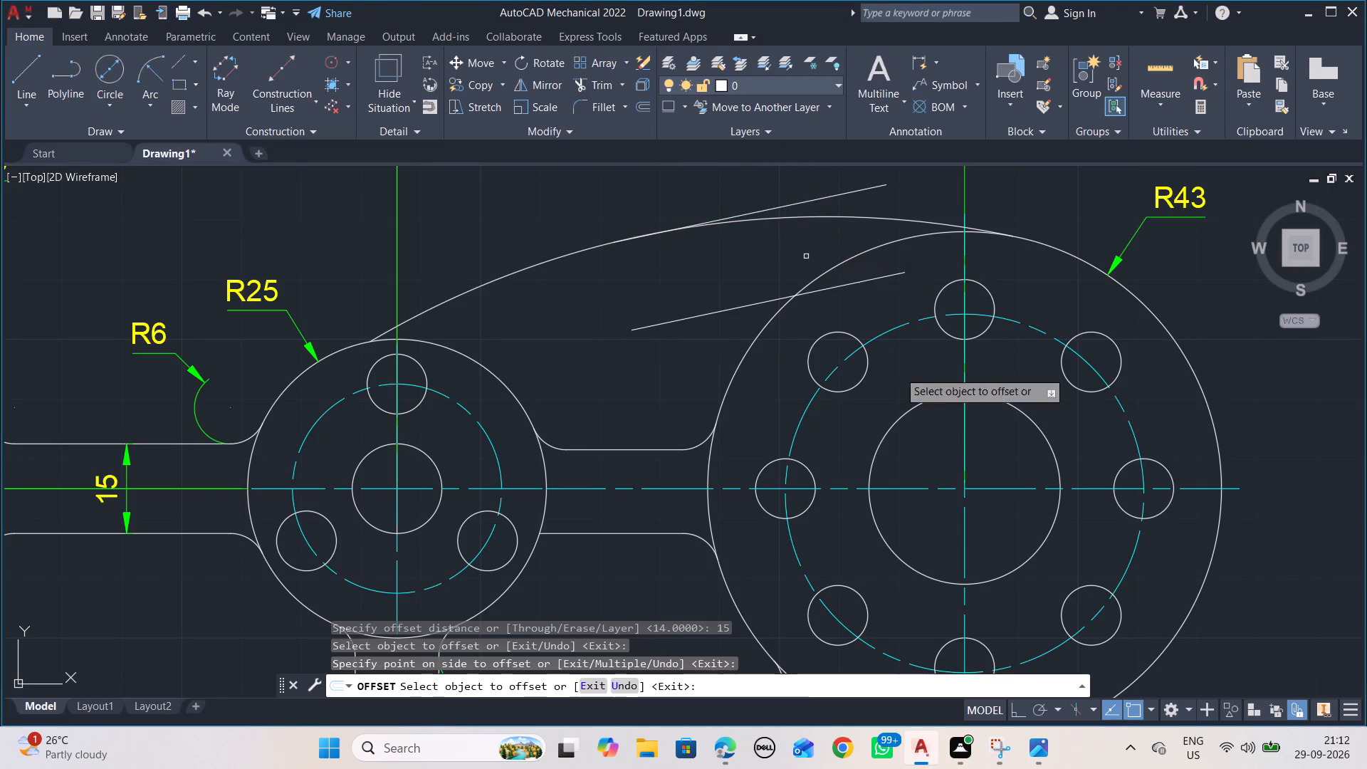
{"action": "key", "text": "Escape"}
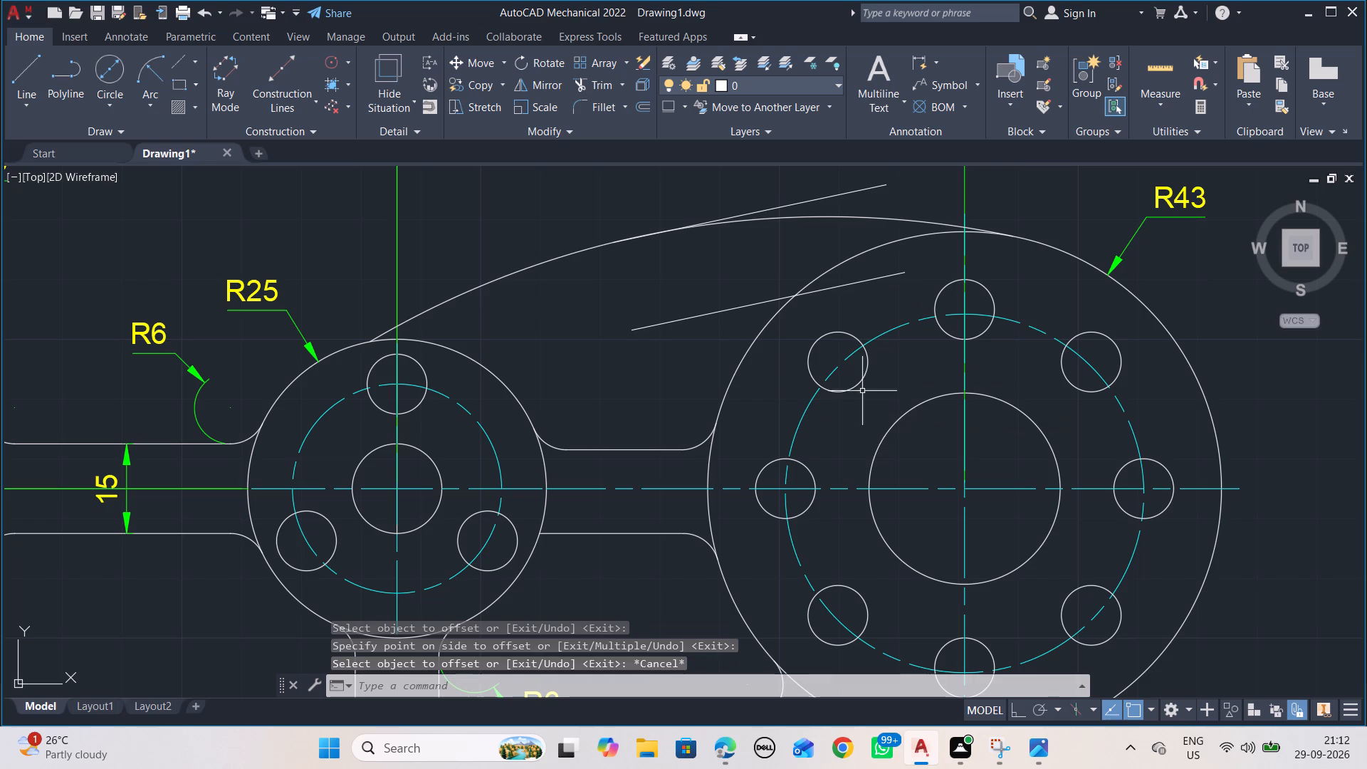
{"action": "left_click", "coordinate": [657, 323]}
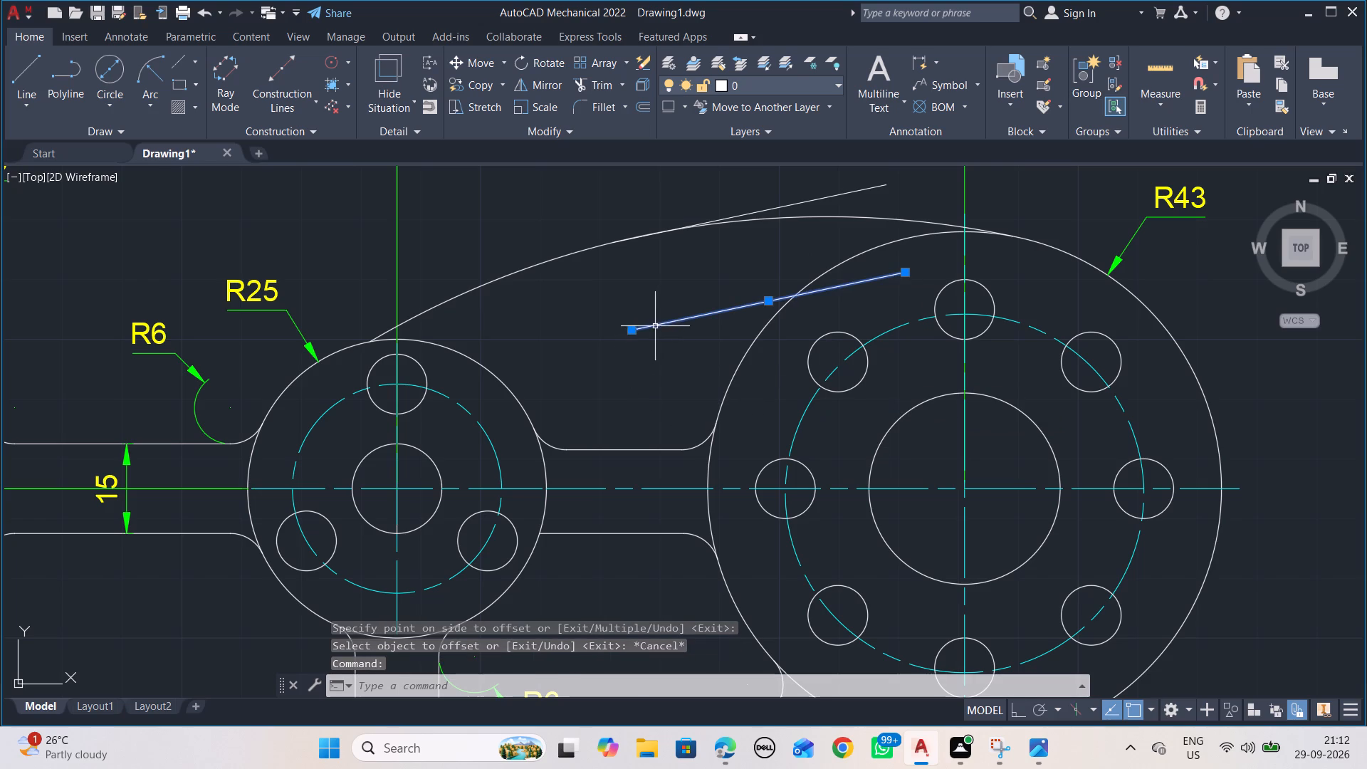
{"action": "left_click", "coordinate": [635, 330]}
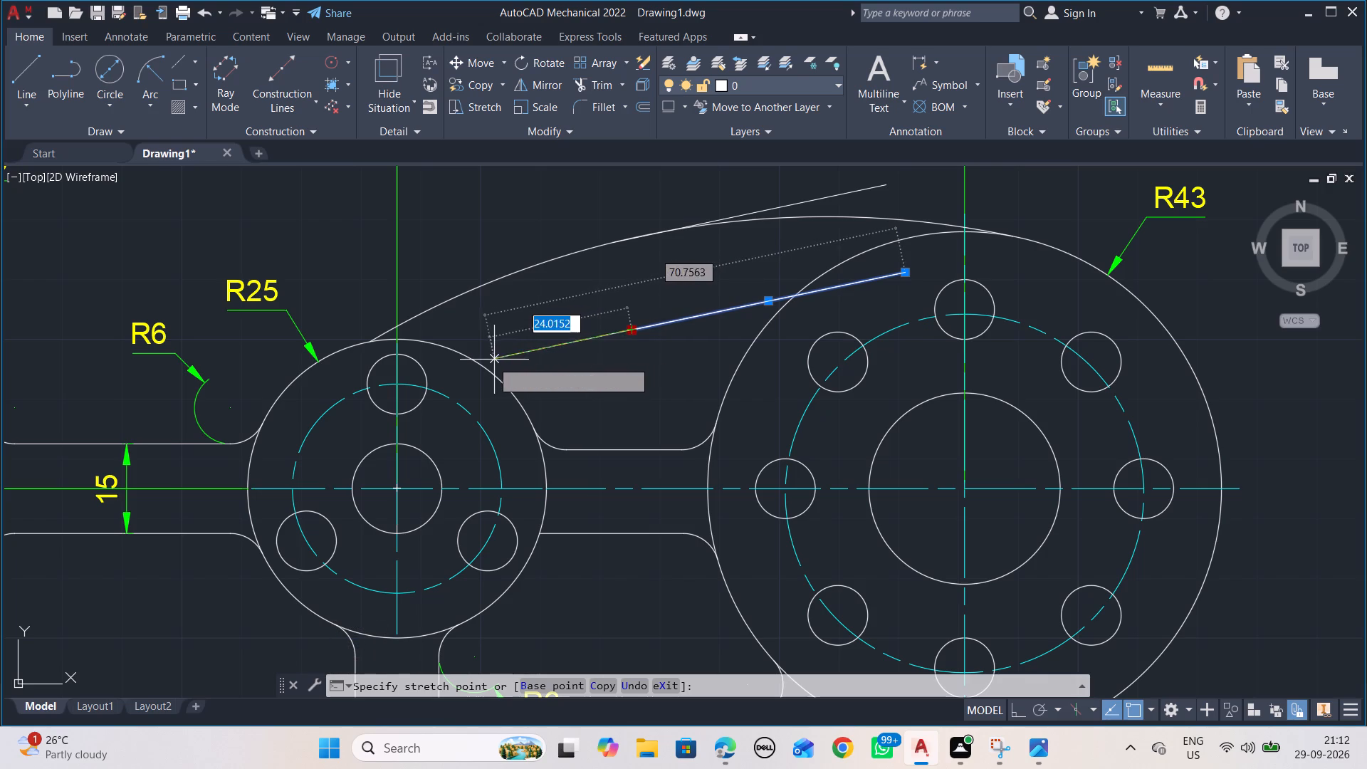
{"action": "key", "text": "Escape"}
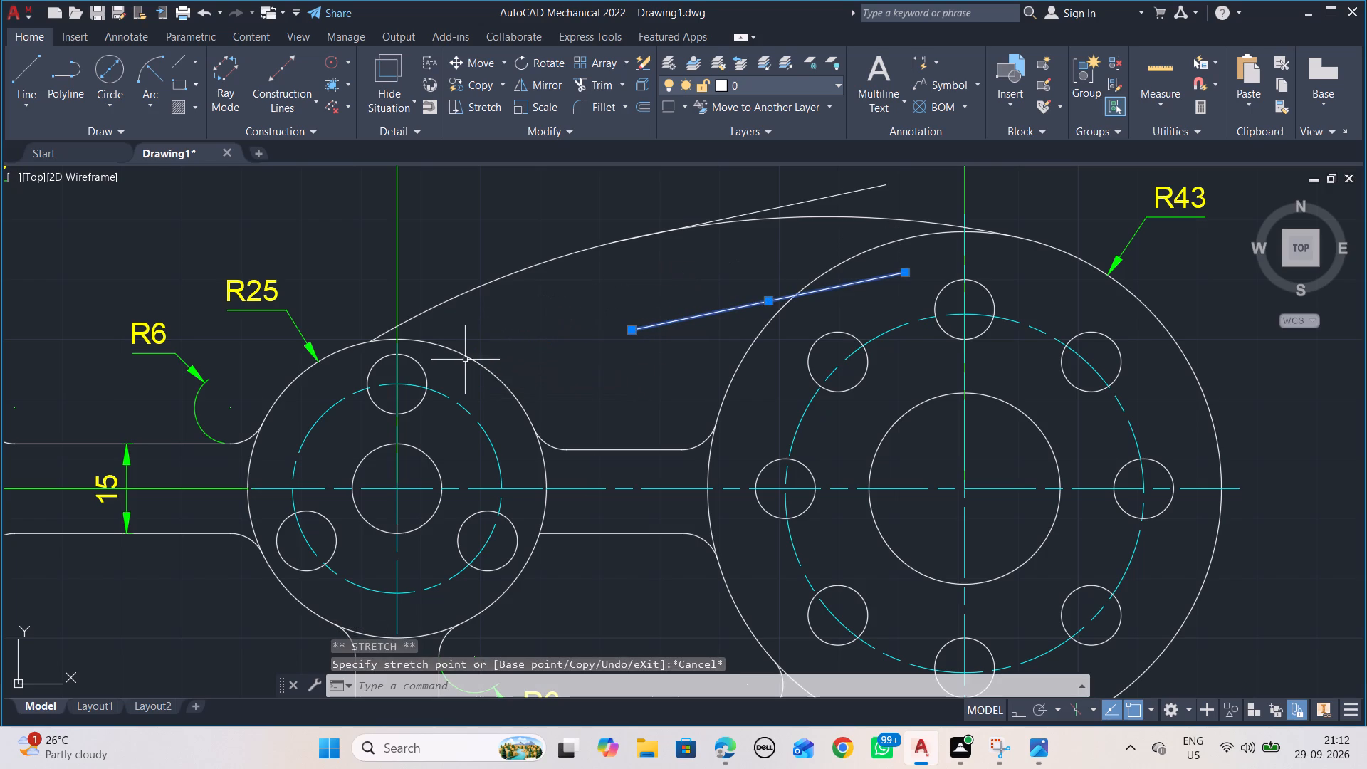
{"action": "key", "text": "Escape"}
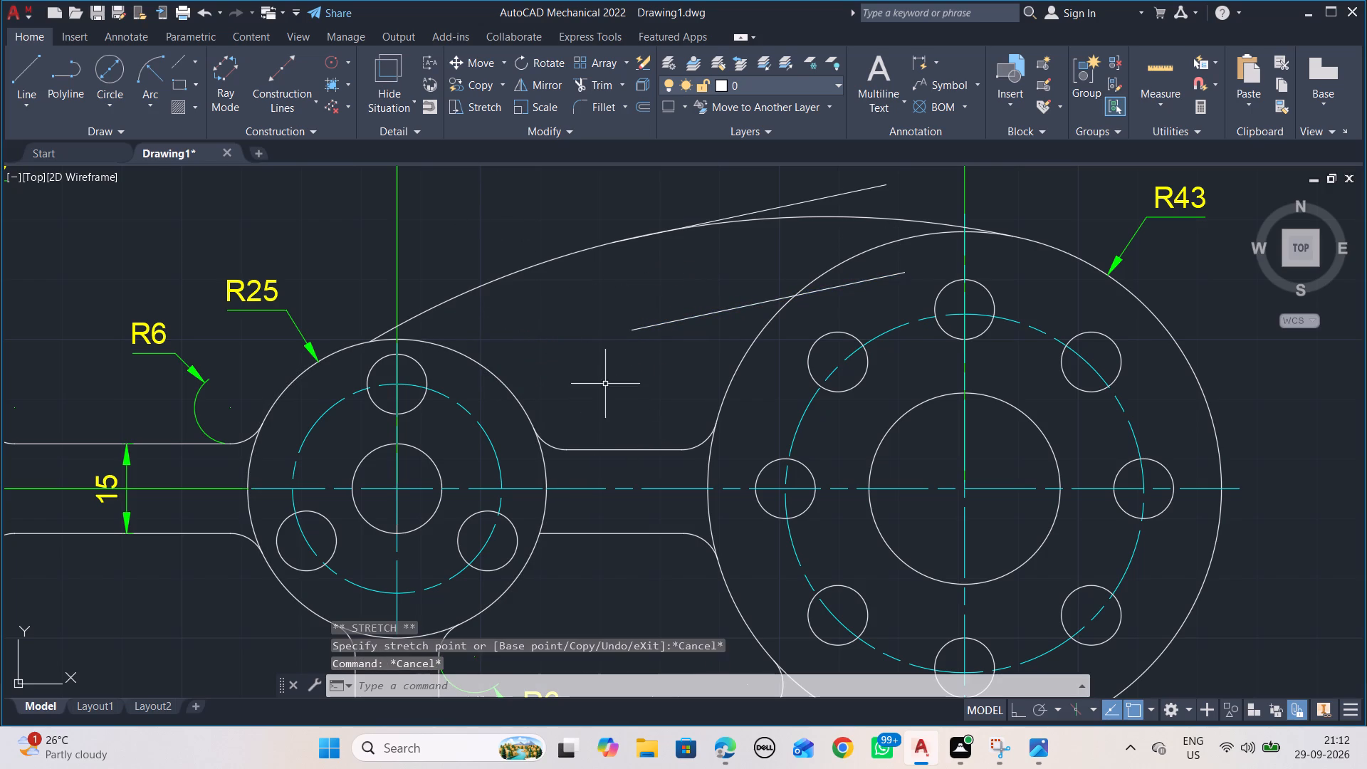
Stretch the lower end of the offset line about 31 along its own direction into the small hub's outer circle.
{"action": "left_click", "coordinate": [652, 326]}
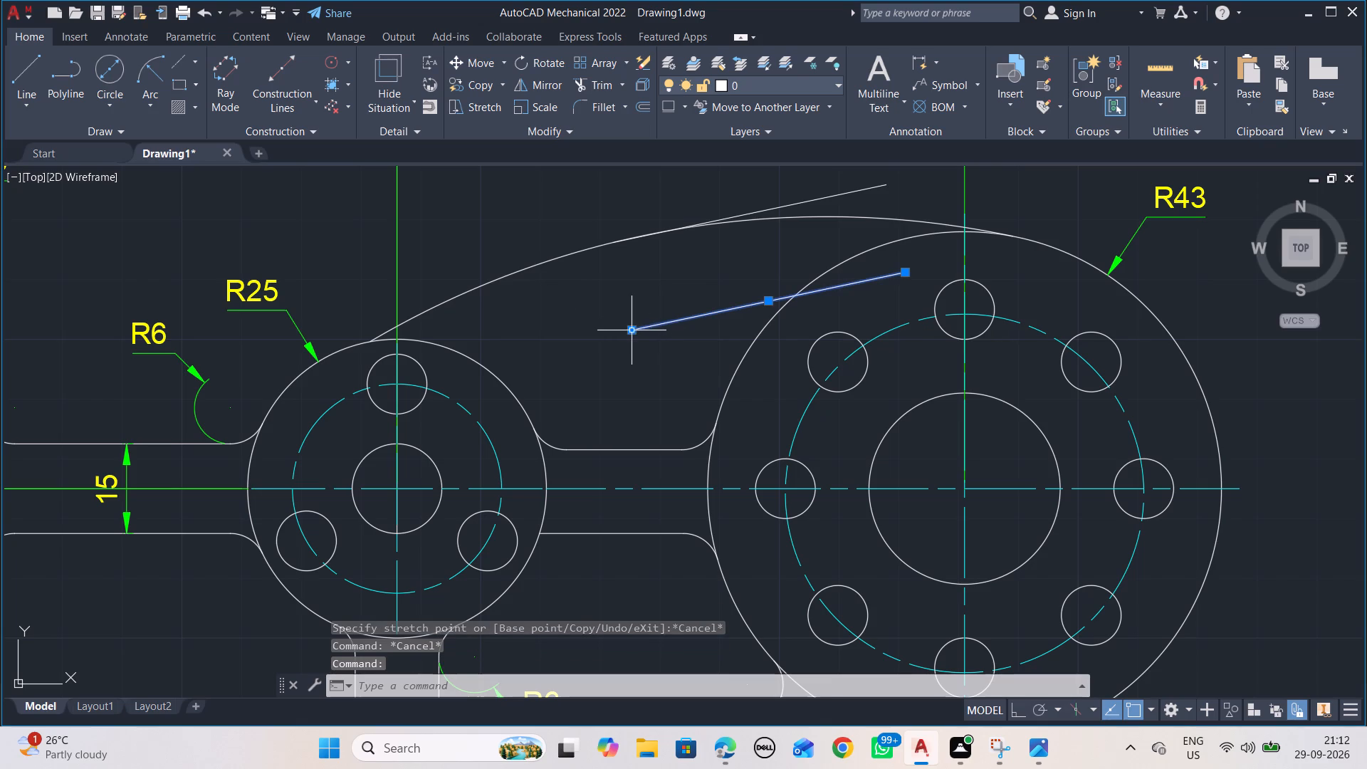
{"action": "left_click", "coordinate": [630, 329]}
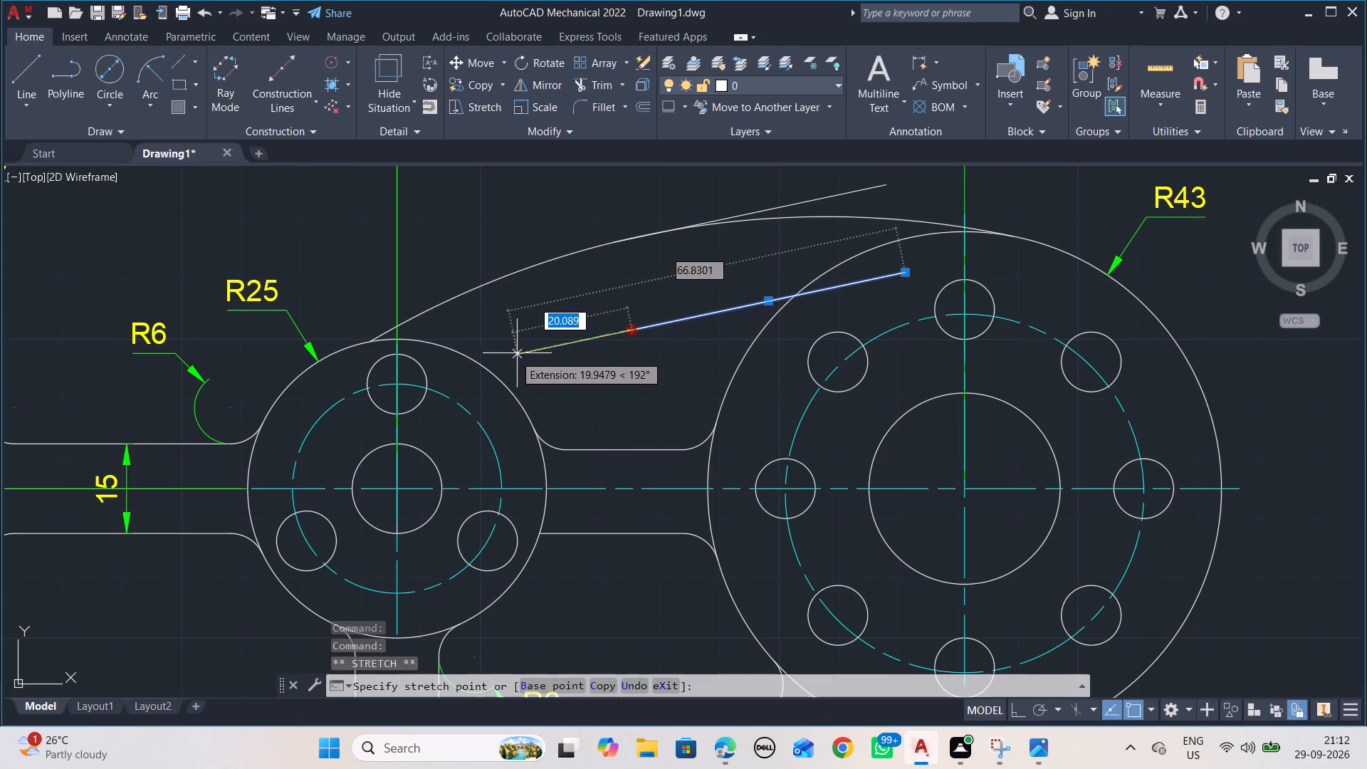
{"action": "left_click", "coordinate": [452, 367]}
{"action": "key", "text": "Escape"}
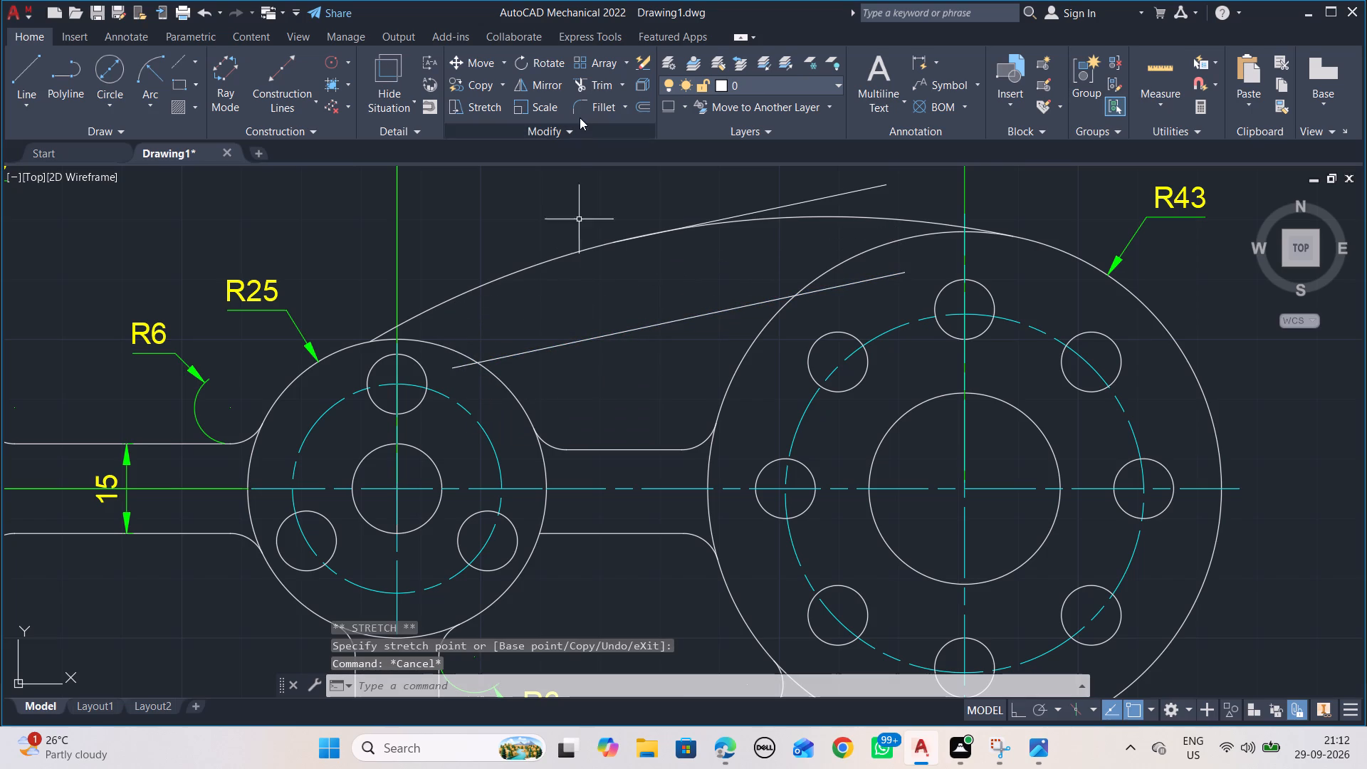
Fillet the offset line and the small hub's outer circle with radius 6, without keeping a radius dimension.
{"action": "left_click", "coordinate": [590, 113]}
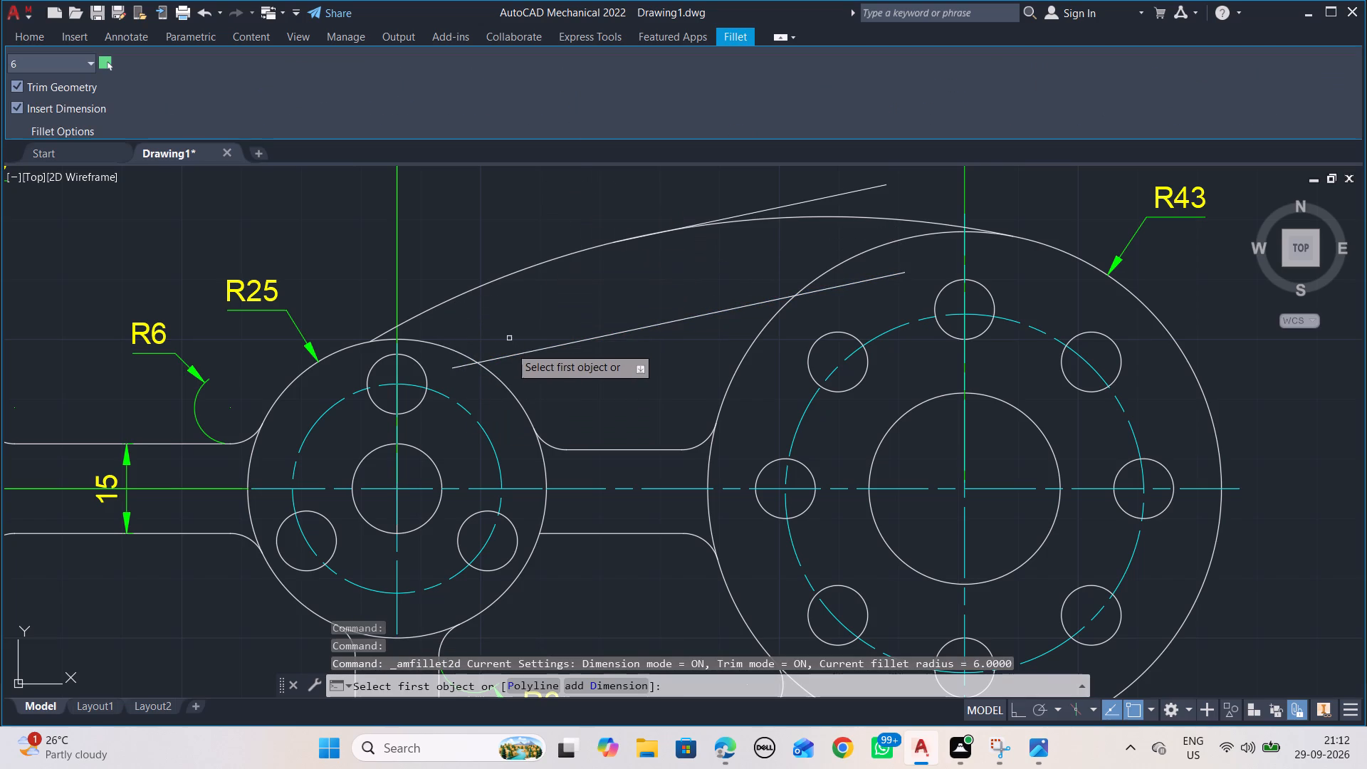
{"action": "left_click", "coordinate": [512, 354]}
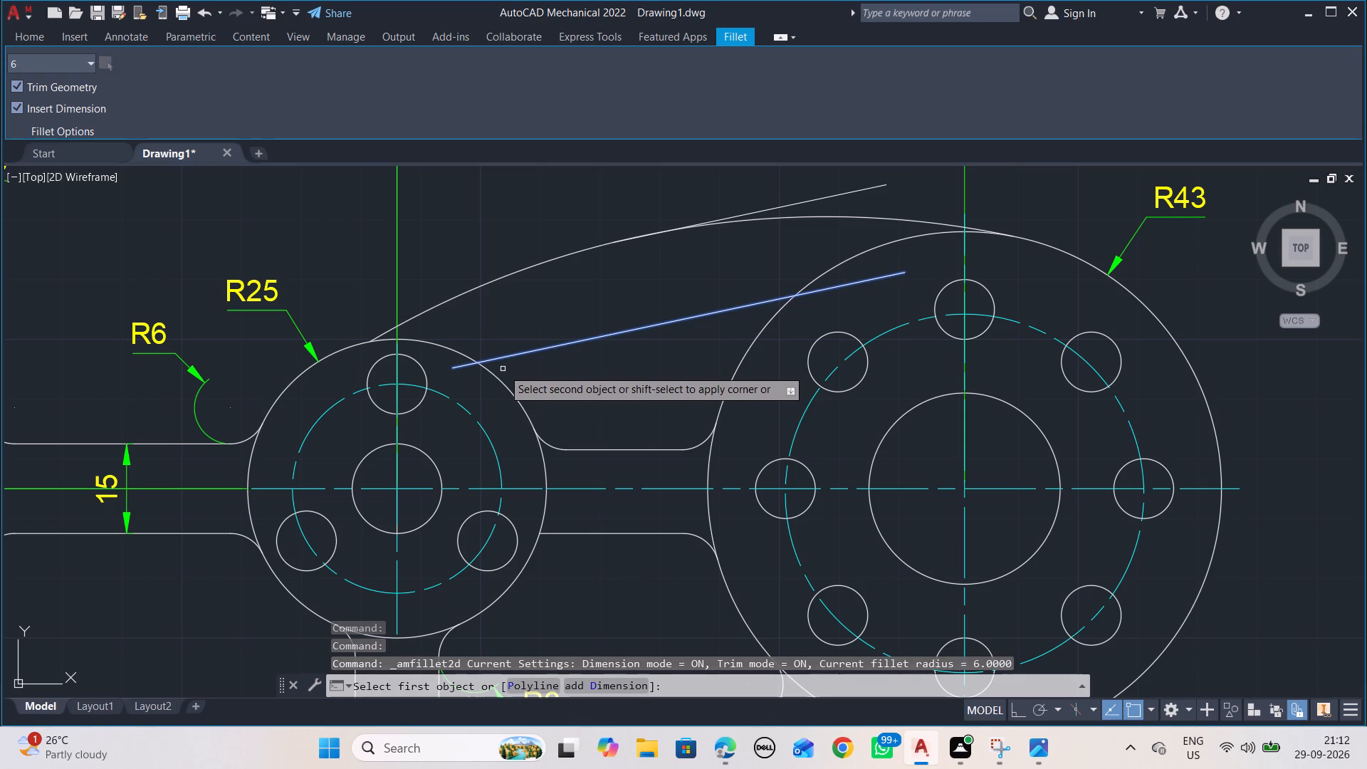
{"action": "left_click", "coordinate": [498, 376]}
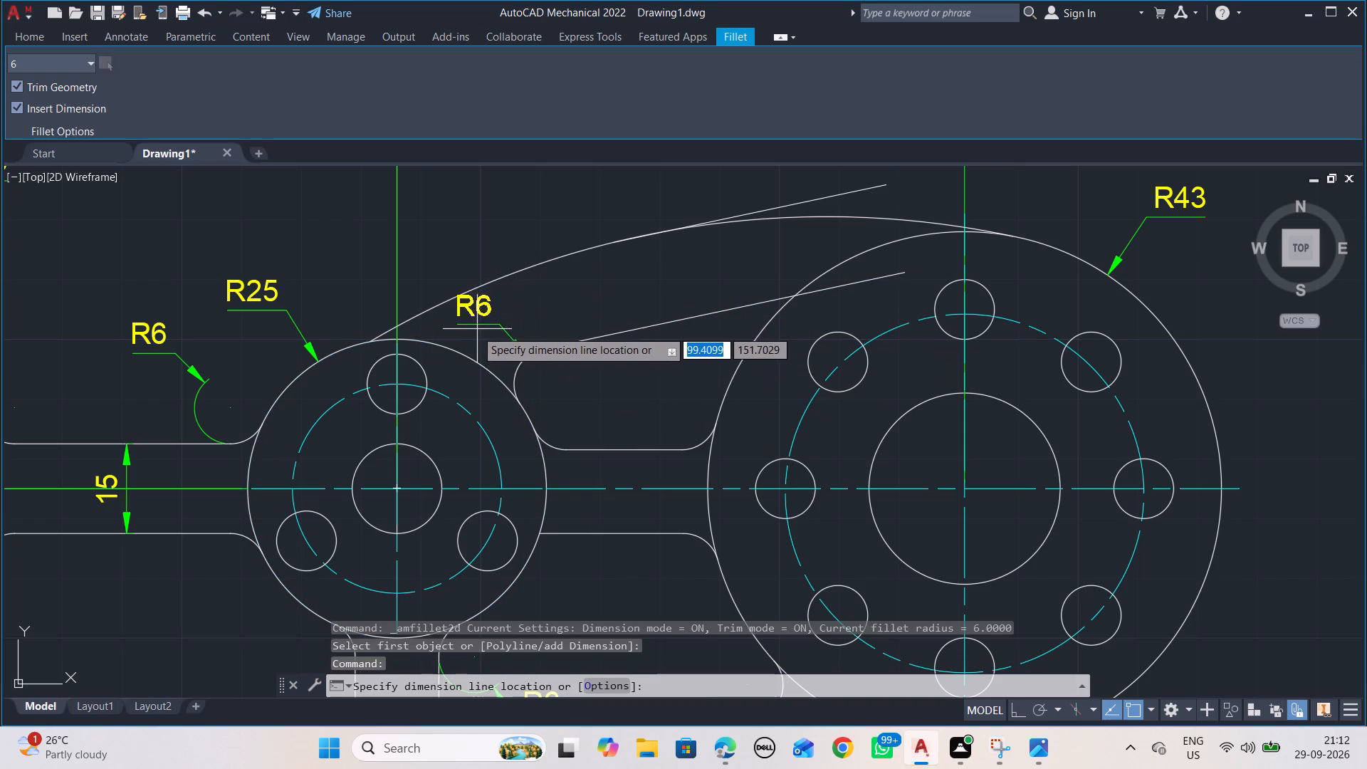
{"action": "left_click", "coordinate": [459, 340]}
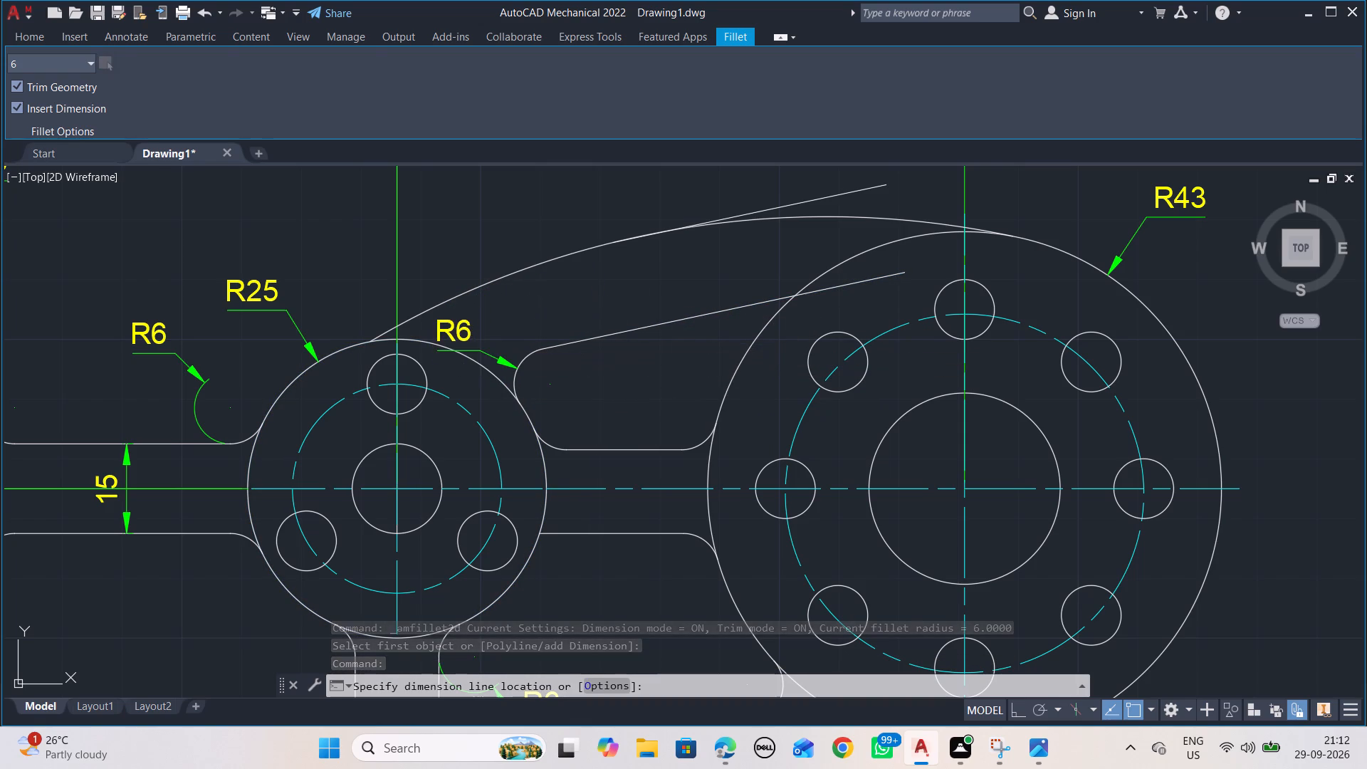
{"action": "key", "text": "Escape"}
{"action": "key", "text": "Escape"}
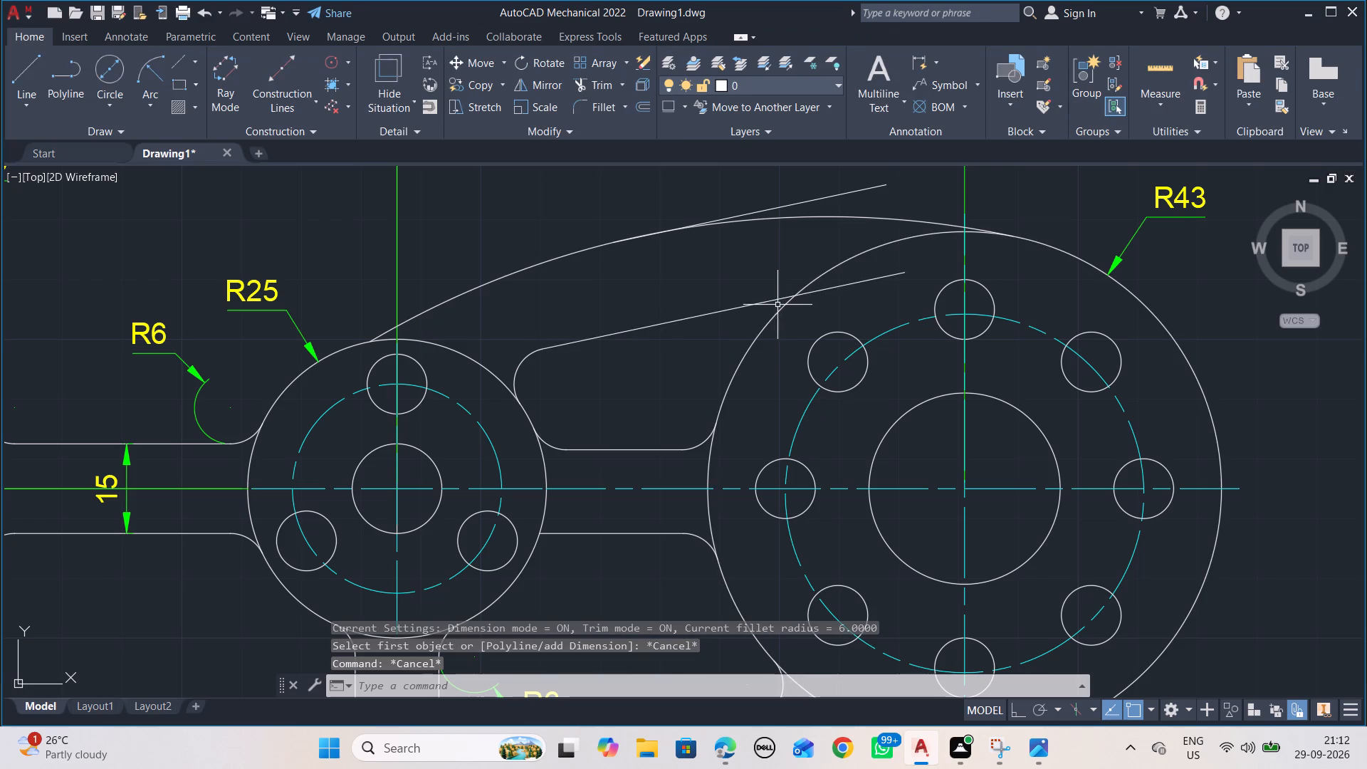
Fillet the offset line and the large hub's outer circle with radius 6, without keeping a radius dimension.
{"action": "key", "text": "space"}
{"action": "left_click", "coordinate": [774, 317]}
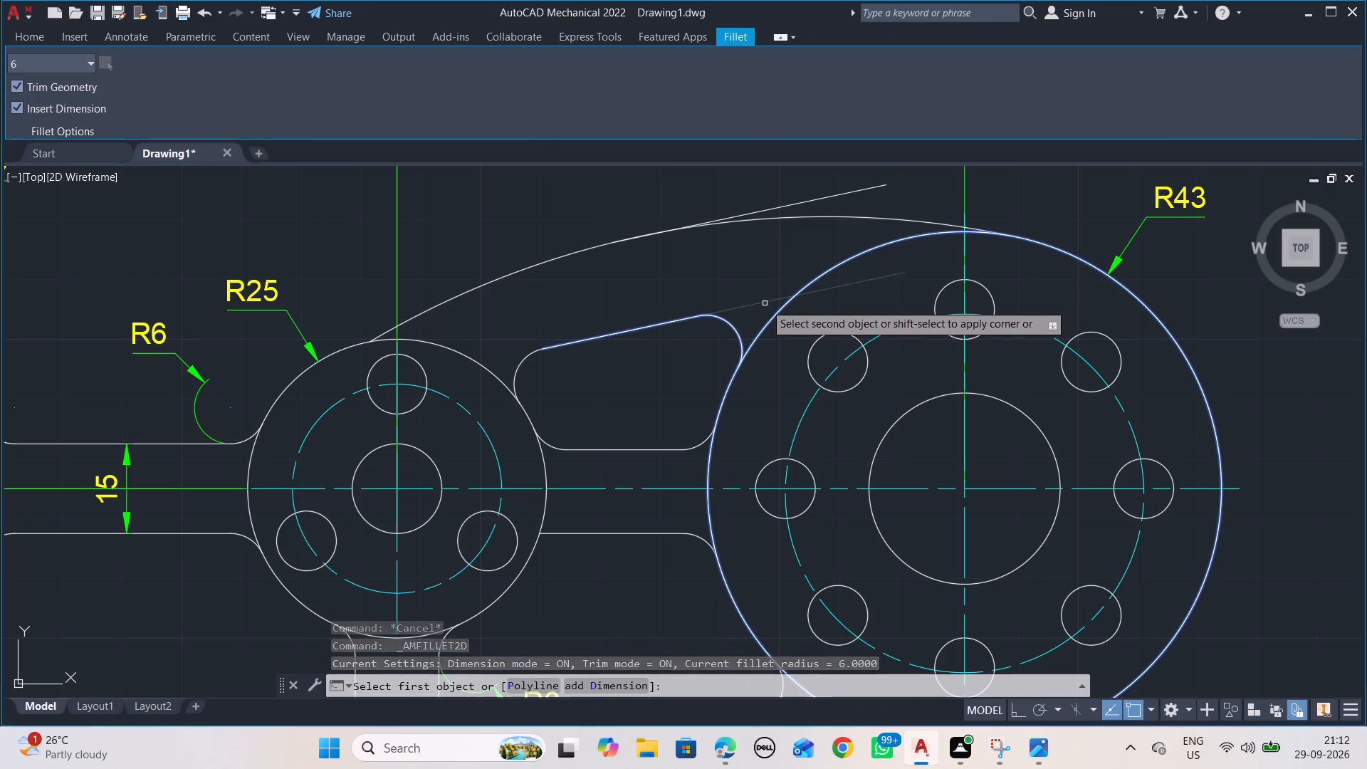
{"action": "left_click", "coordinate": [765, 303]}
{"action": "key", "text": "Escape"}
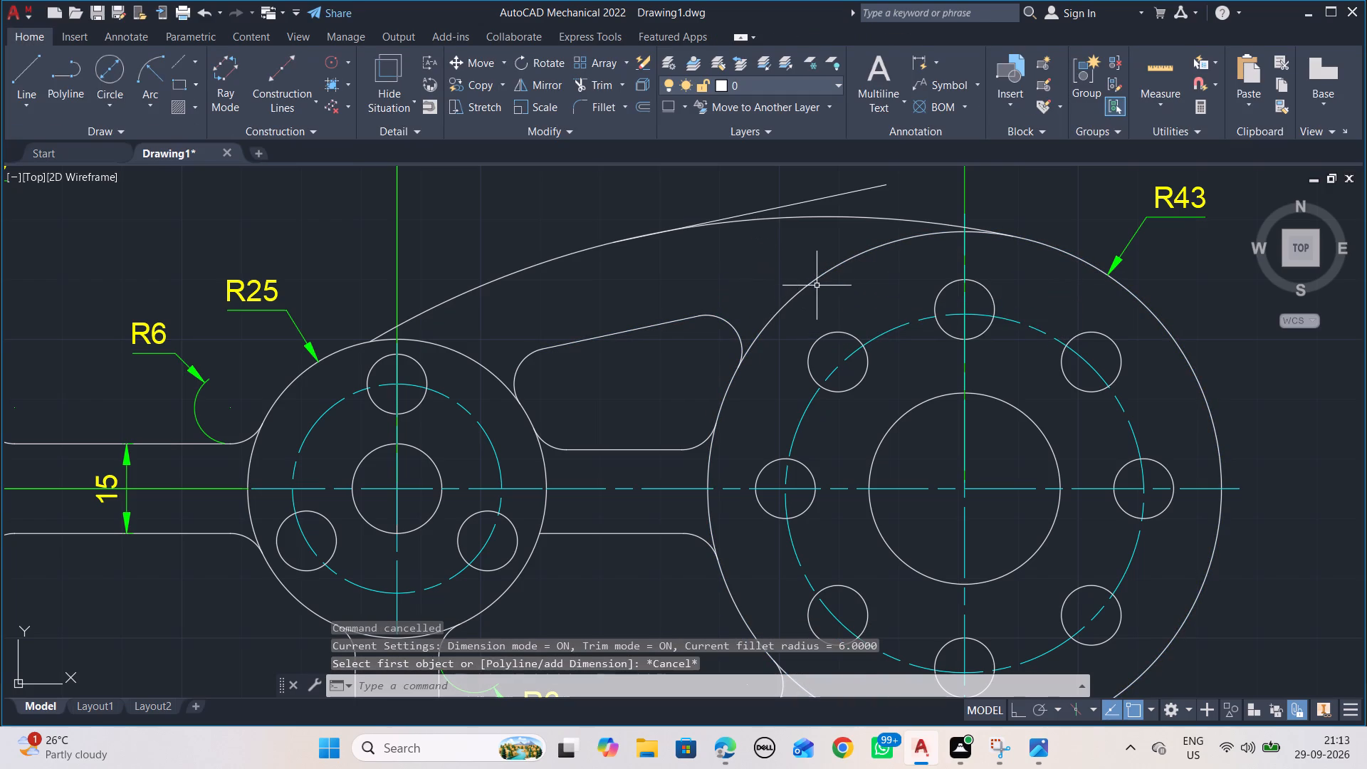
{"action": "key", "text": "Escape"}
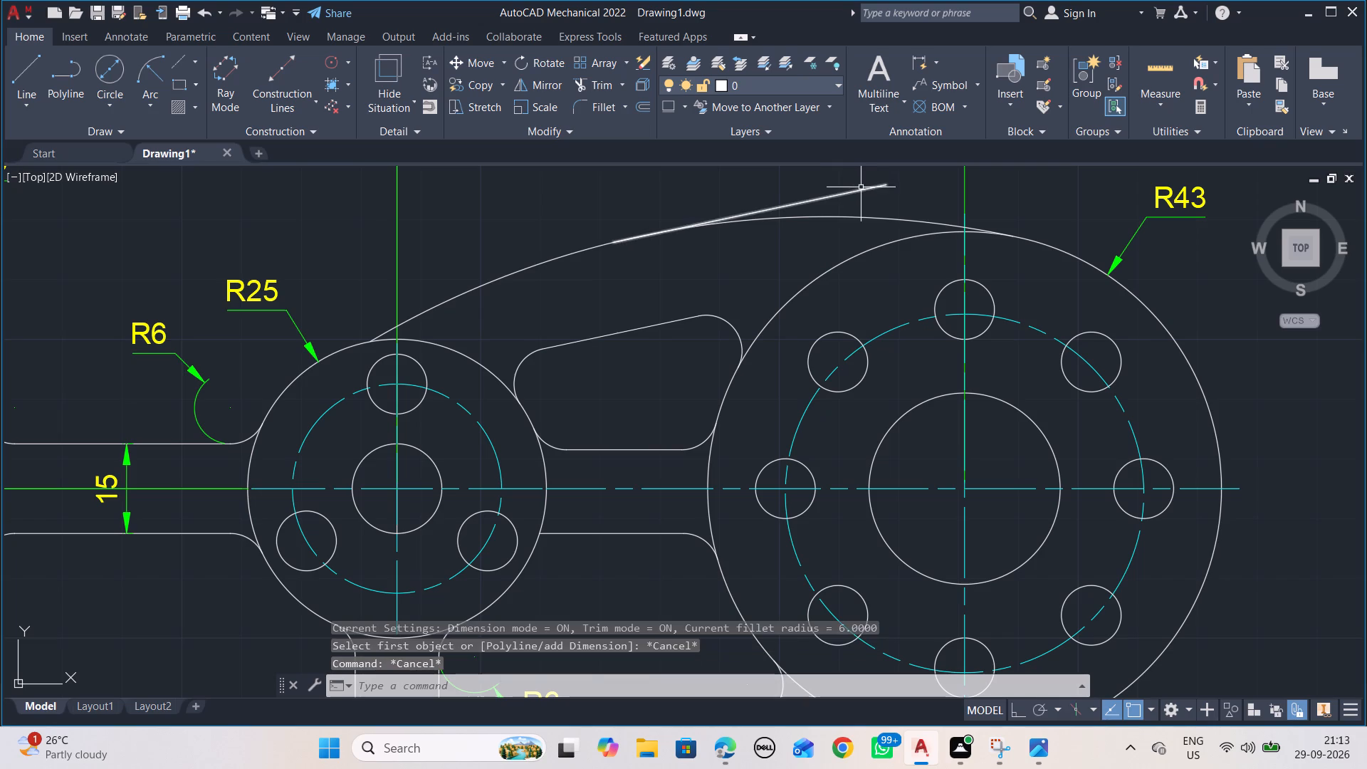
Delete the original slanted construction line that runs above the R150 arc.
{"action": "left_click", "coordinate": [861, 188]}
{"action": "key", "text": "Delete"}
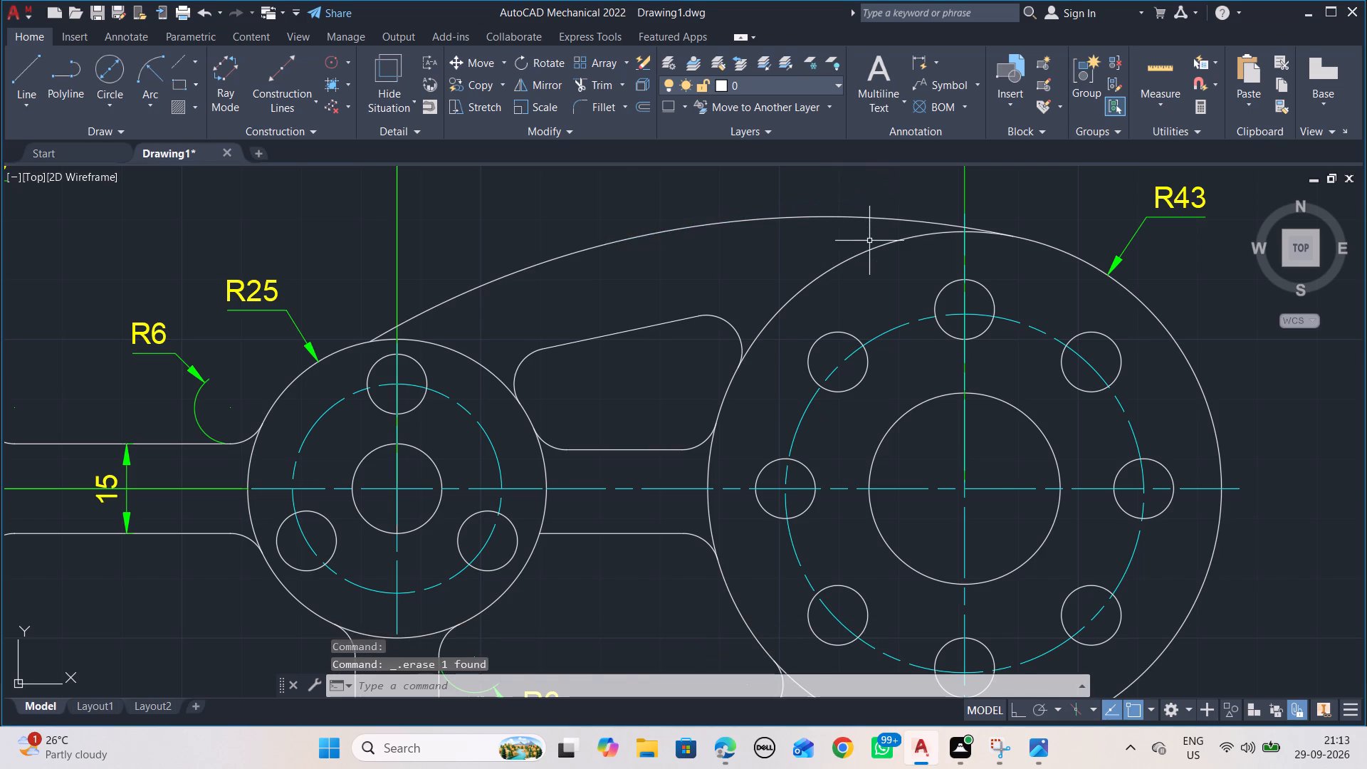
Add an aligned dimension between the slanted edge of the upper pocket and the R150 arc.
{"action": "scroll", "coordinate": [869, 241], "scroll_direction": "down", "scroll_amount": 2}
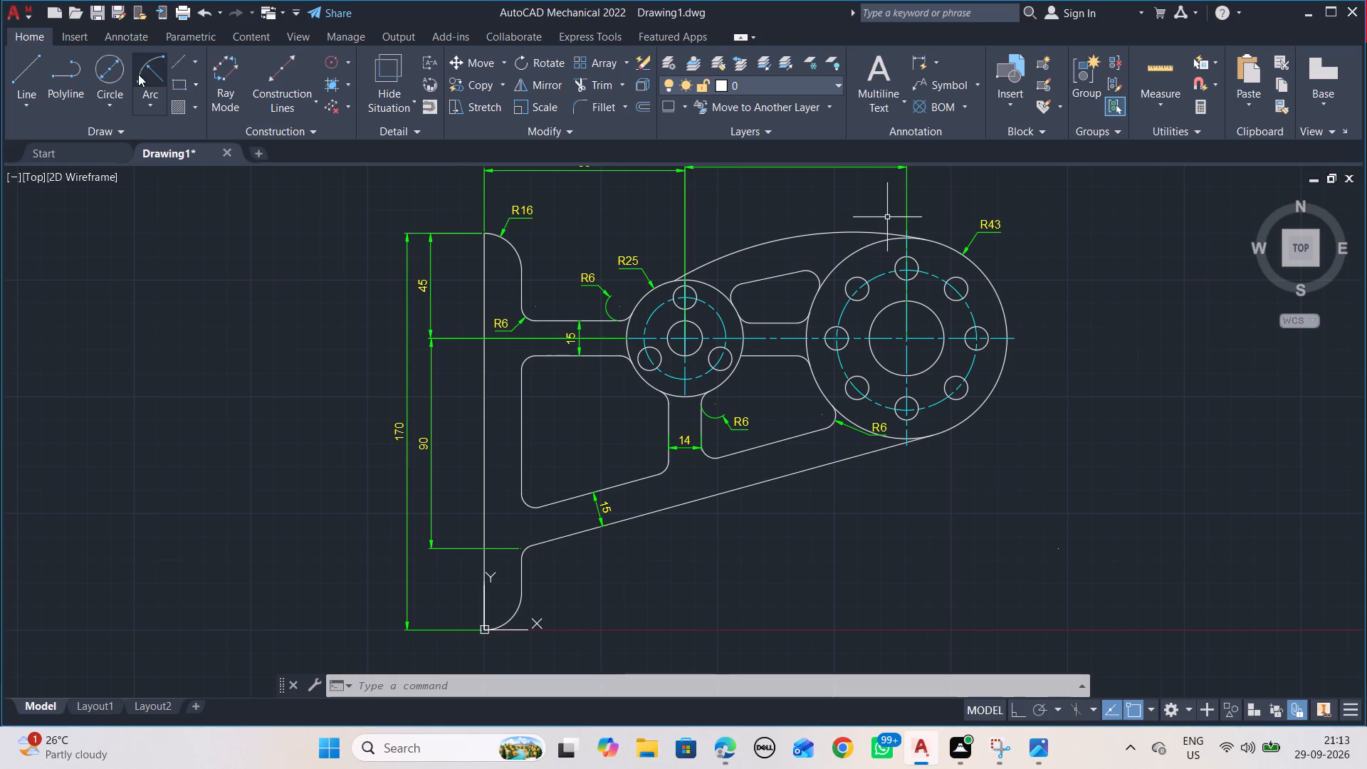
{"action": "left_click", "coordinate": [113, 35]}
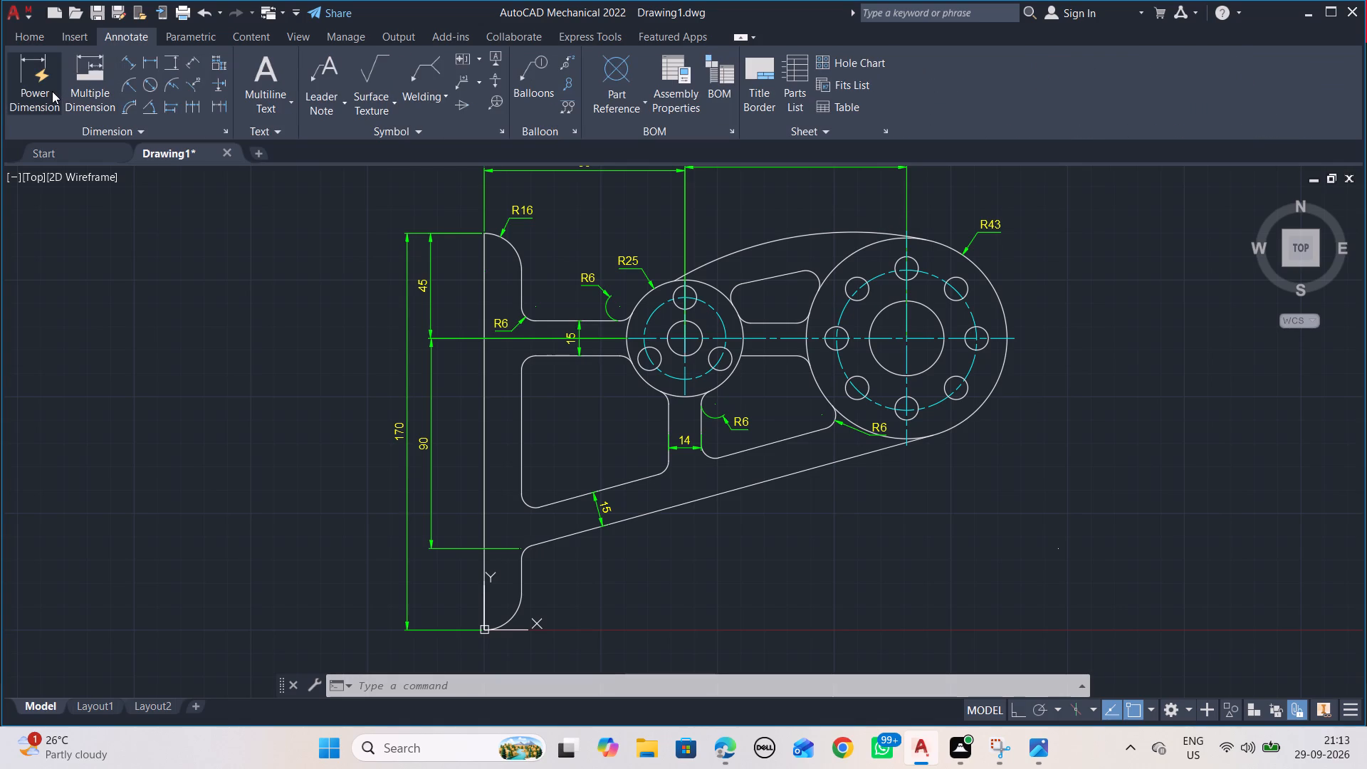
{"action": "left_click", "coordinate": [52, 91]}
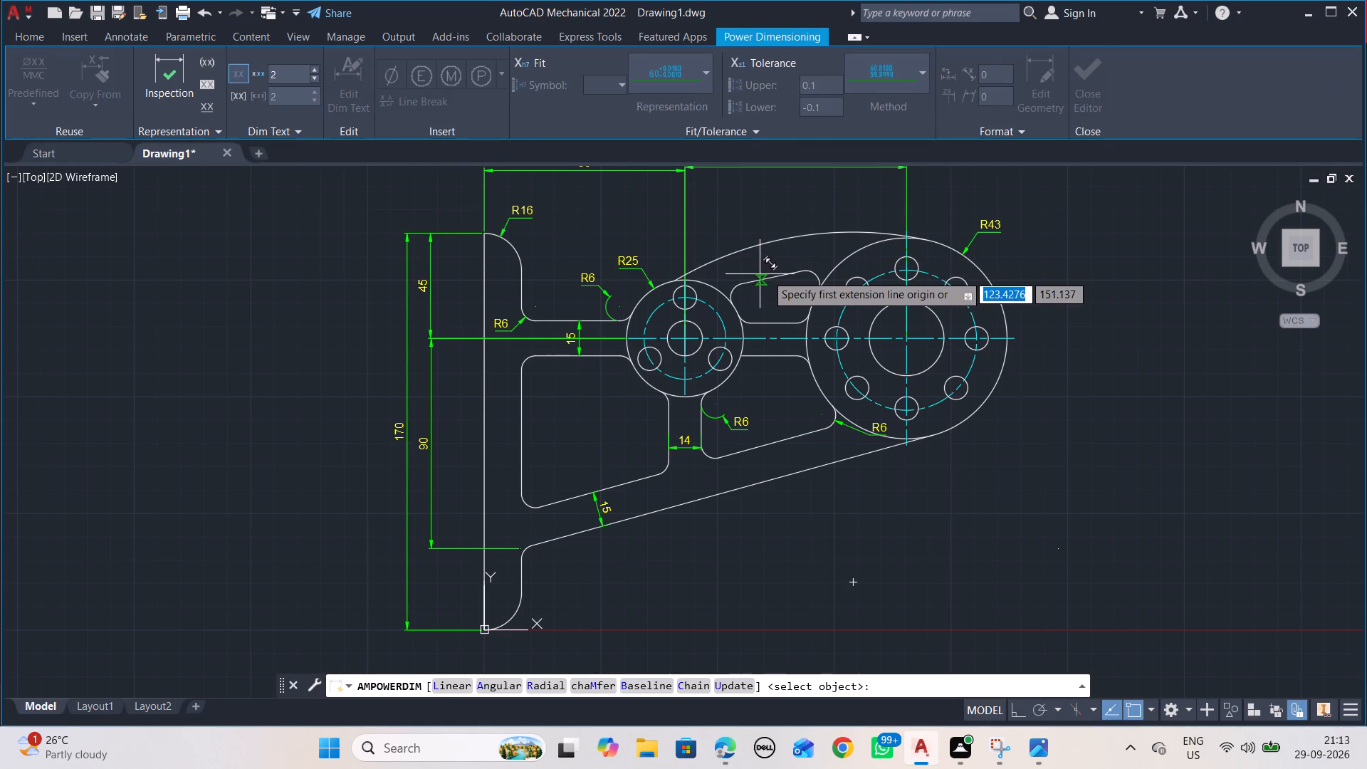
{"action": "left_click", "coordinate": [775, 273]}
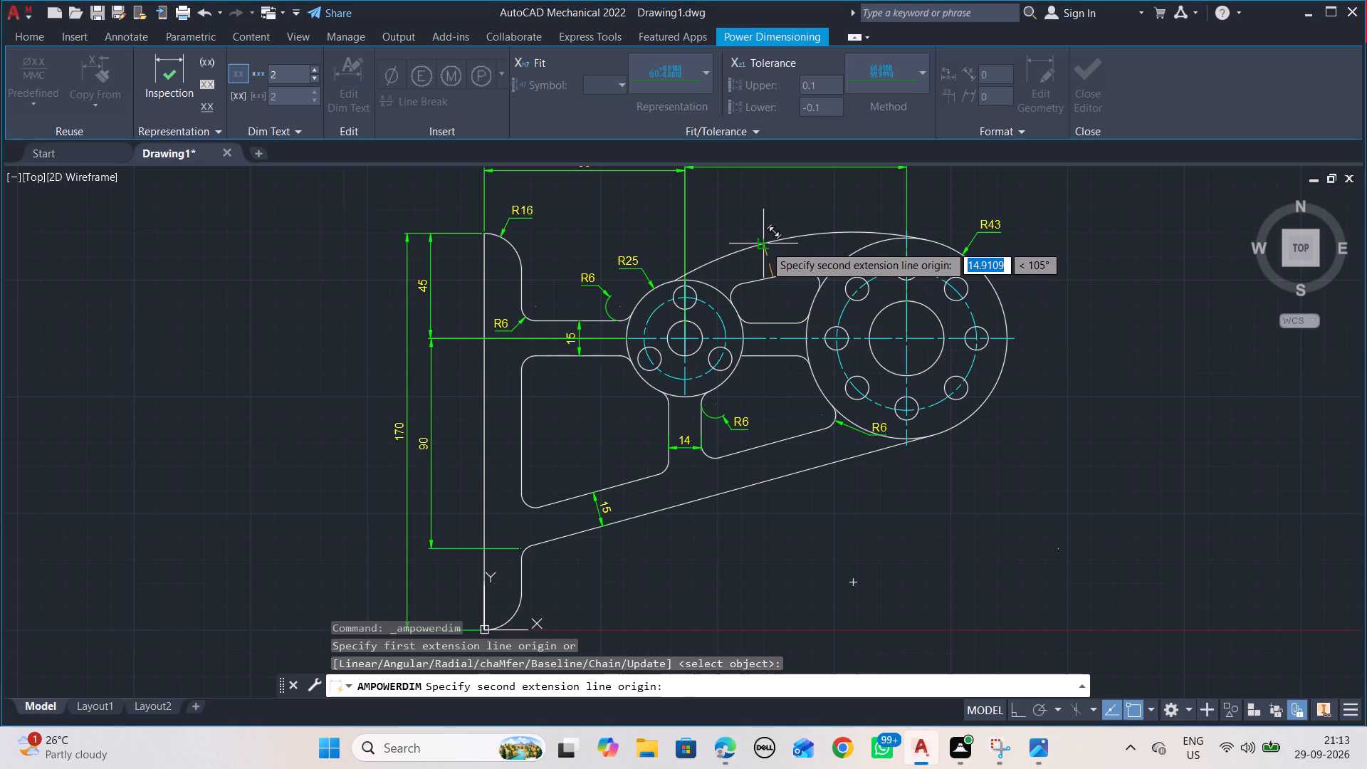
{"action": "left_click", "coordinate": [765, 245]}
{"action": "scroll", "coordinate": [750, 261], "scroll_direction": "up", "scroll_amount": 3}
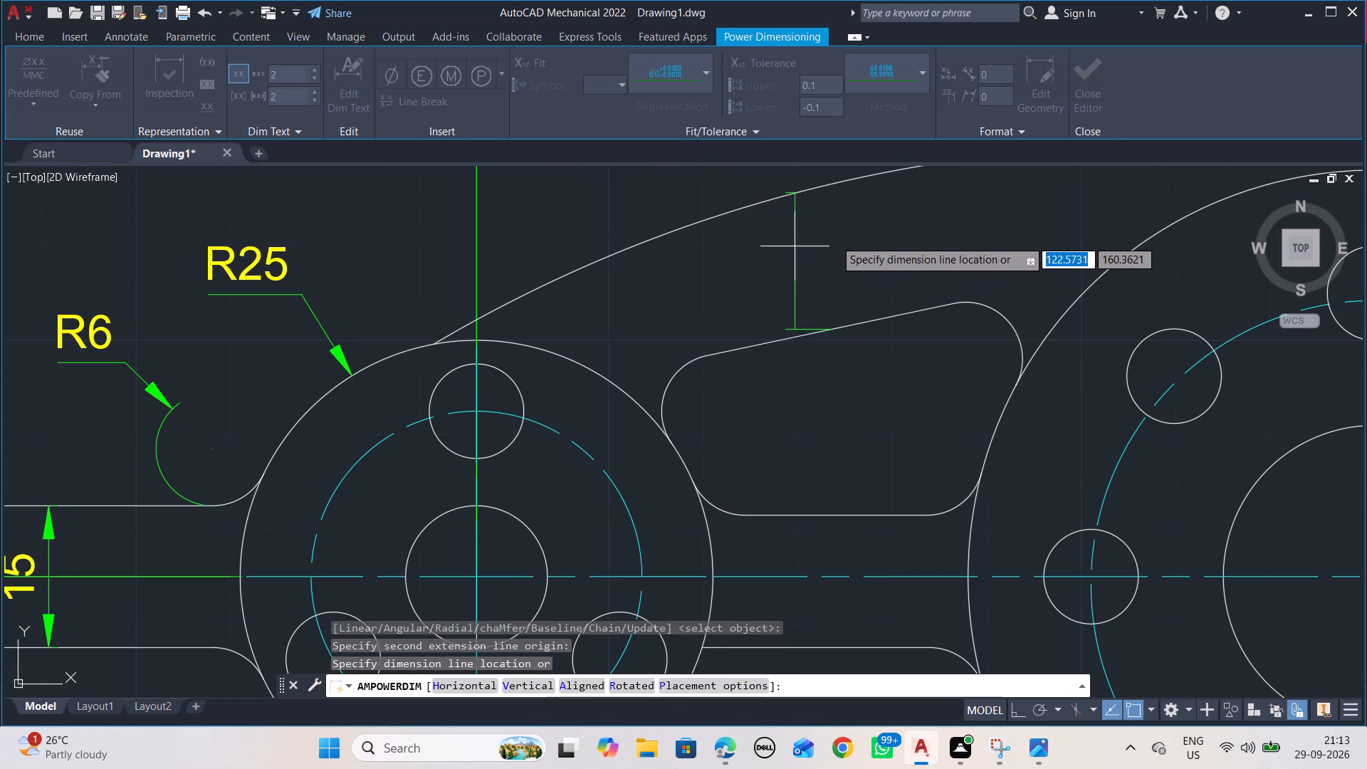
{"action": "left_click", "coordinate": [842, 249]}
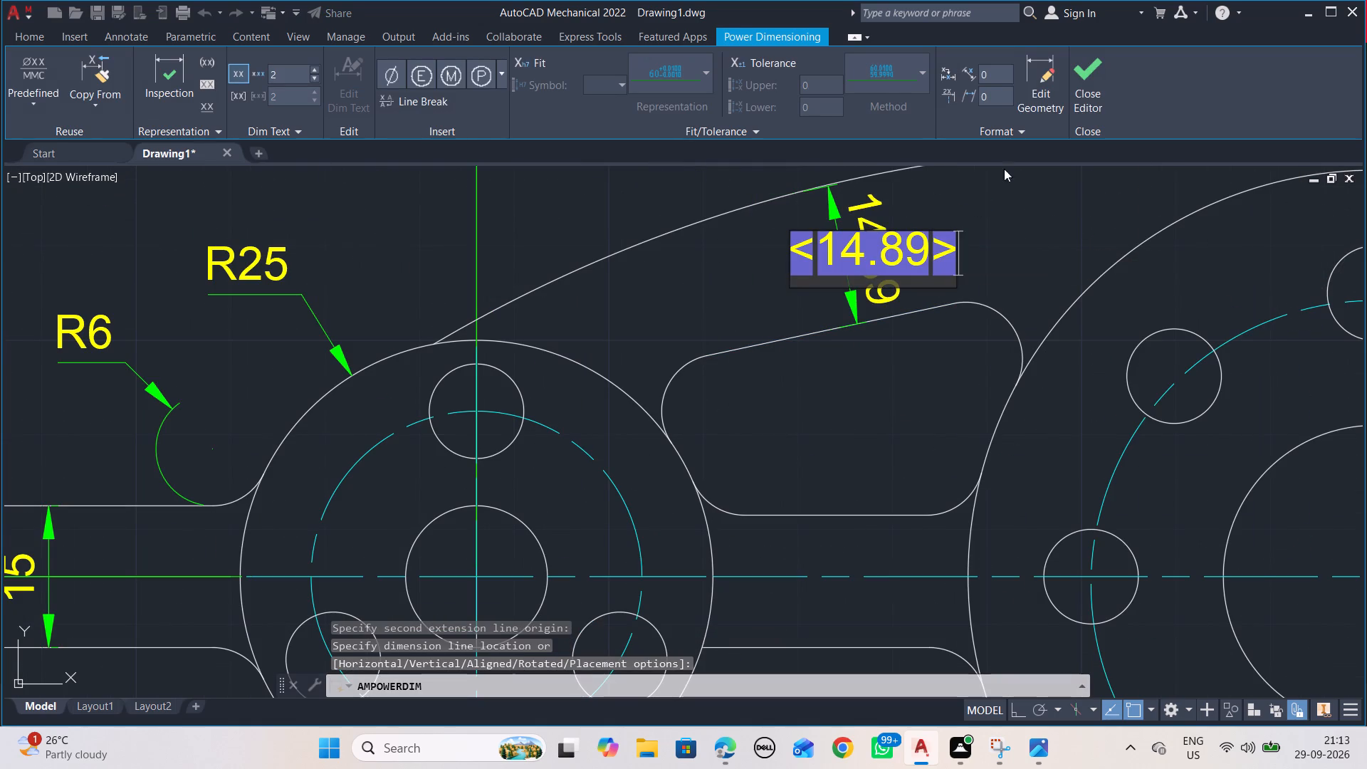
{"action": "left_click", "coordinate": [974, 188]}
{"action": "middle_click", "coordinate": [919, 239]}
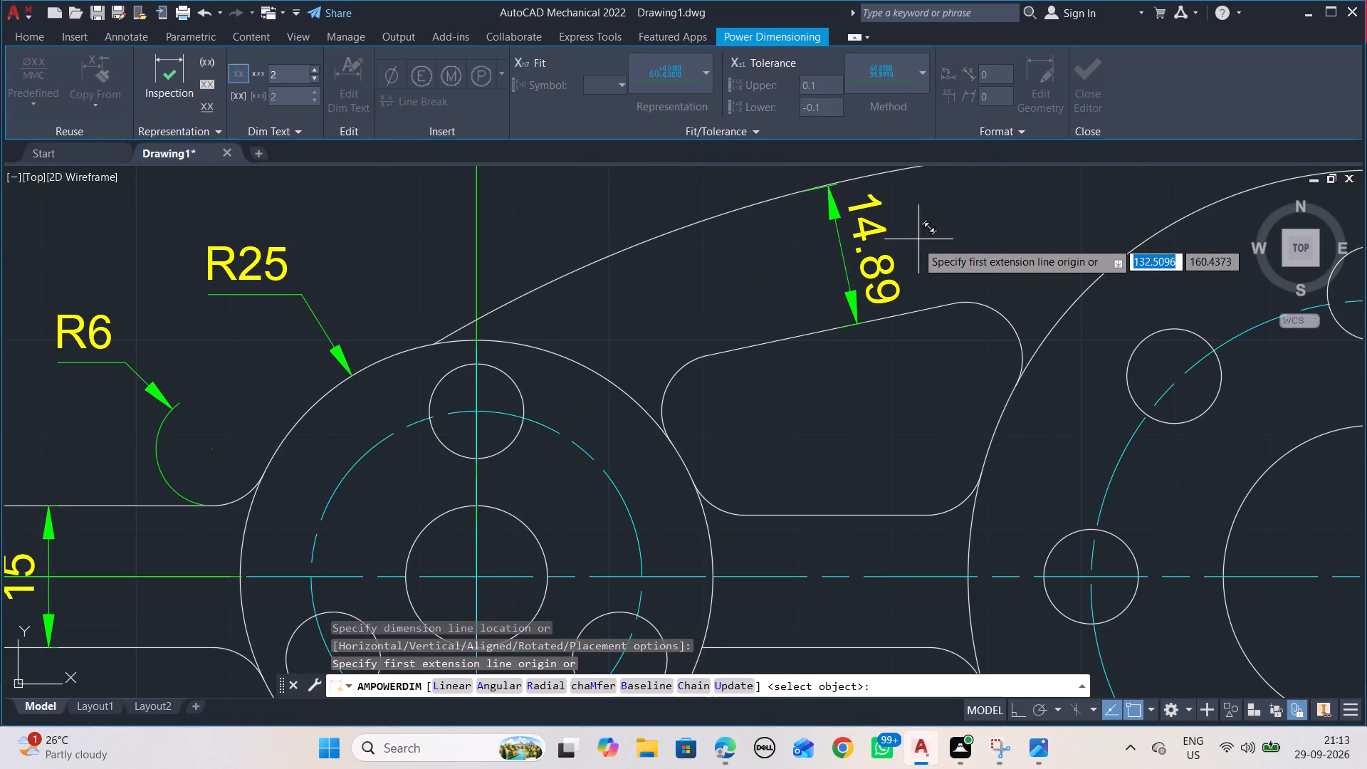
{"action": "key", "text": "Escape"}
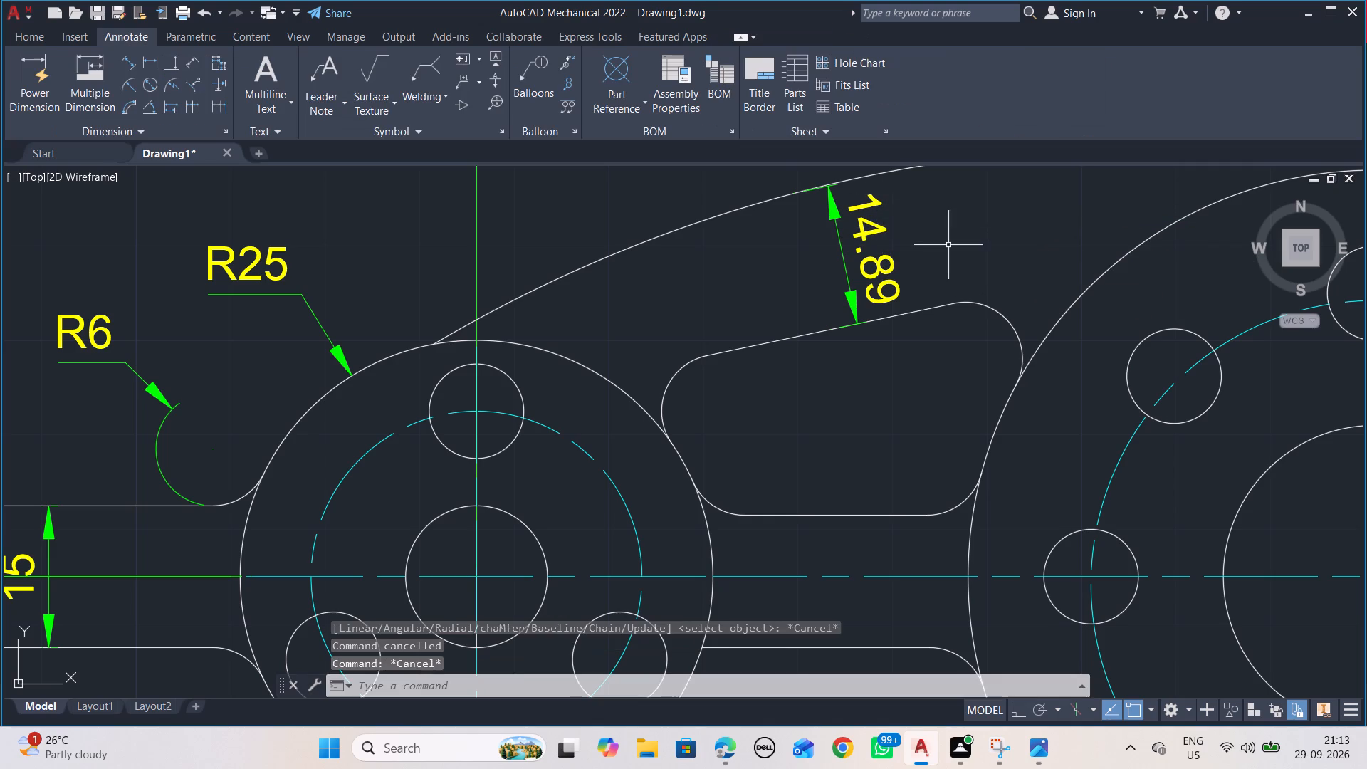
Set the precision of the aligned dimension between the slanted edge and the arc to 0 decimals.
{"action": "left_click", "coordinate": [879, 225]}
{"action": "right_click", "coordinate": [879, 225]}
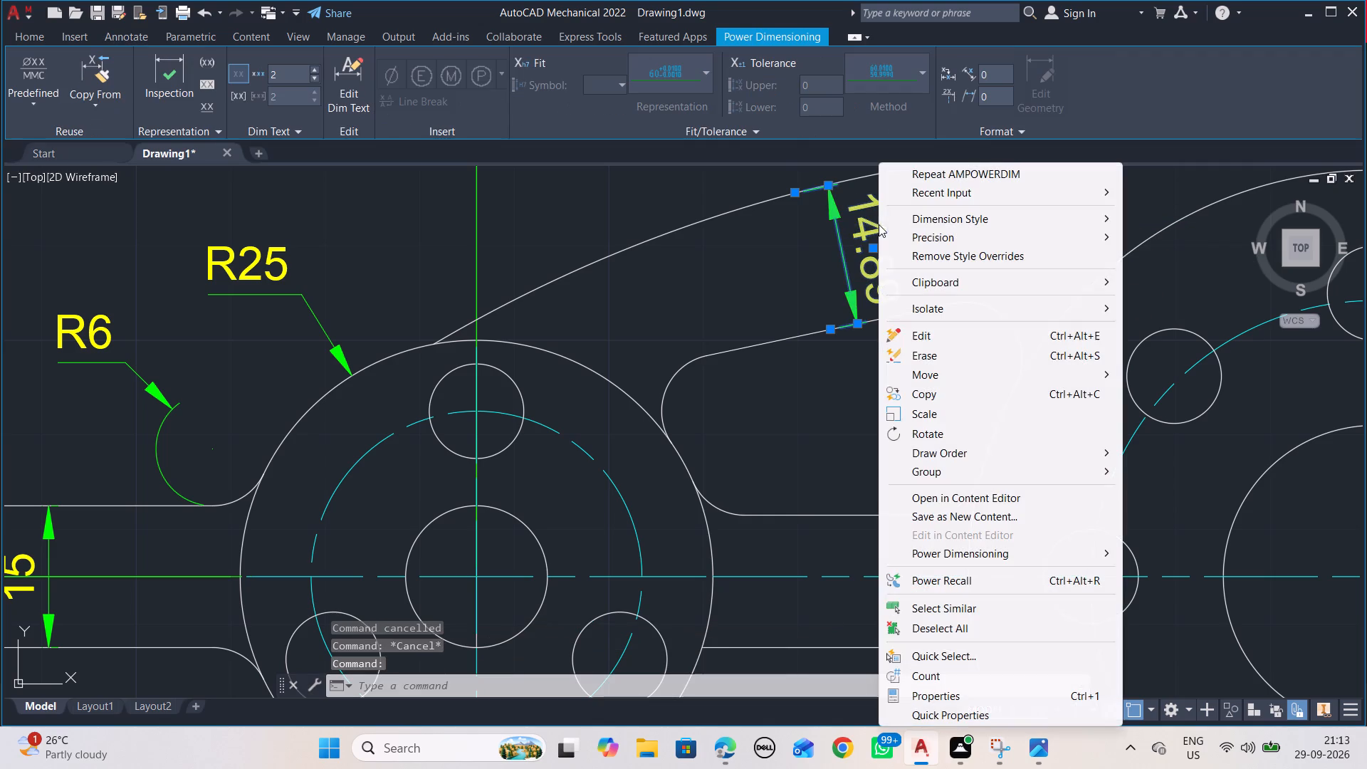
{"action": "left_click", "coordinate": [943, 231]}
{"action": "left_click", "coordinate": [1146, 241]}
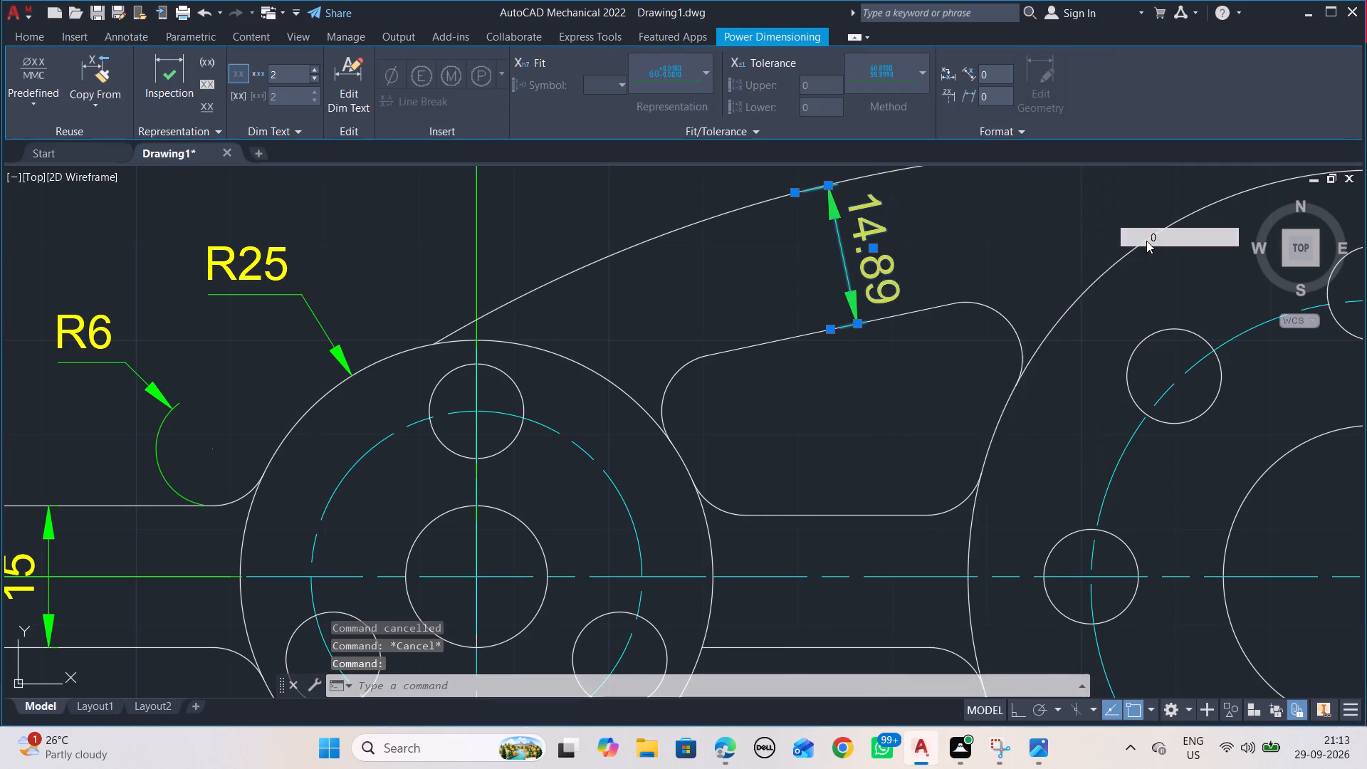
{"action": "key", "text": "Escape"}
Add a vertical dimension between the upper and lower edges of the horizontal rib joining the small and large hubs.
{"action": "scroll", "coordinate": [1000, 237], "scroll_direction": "down", "scroll_amount": 1}
{"action": "key", "text": "alt+Tab"}
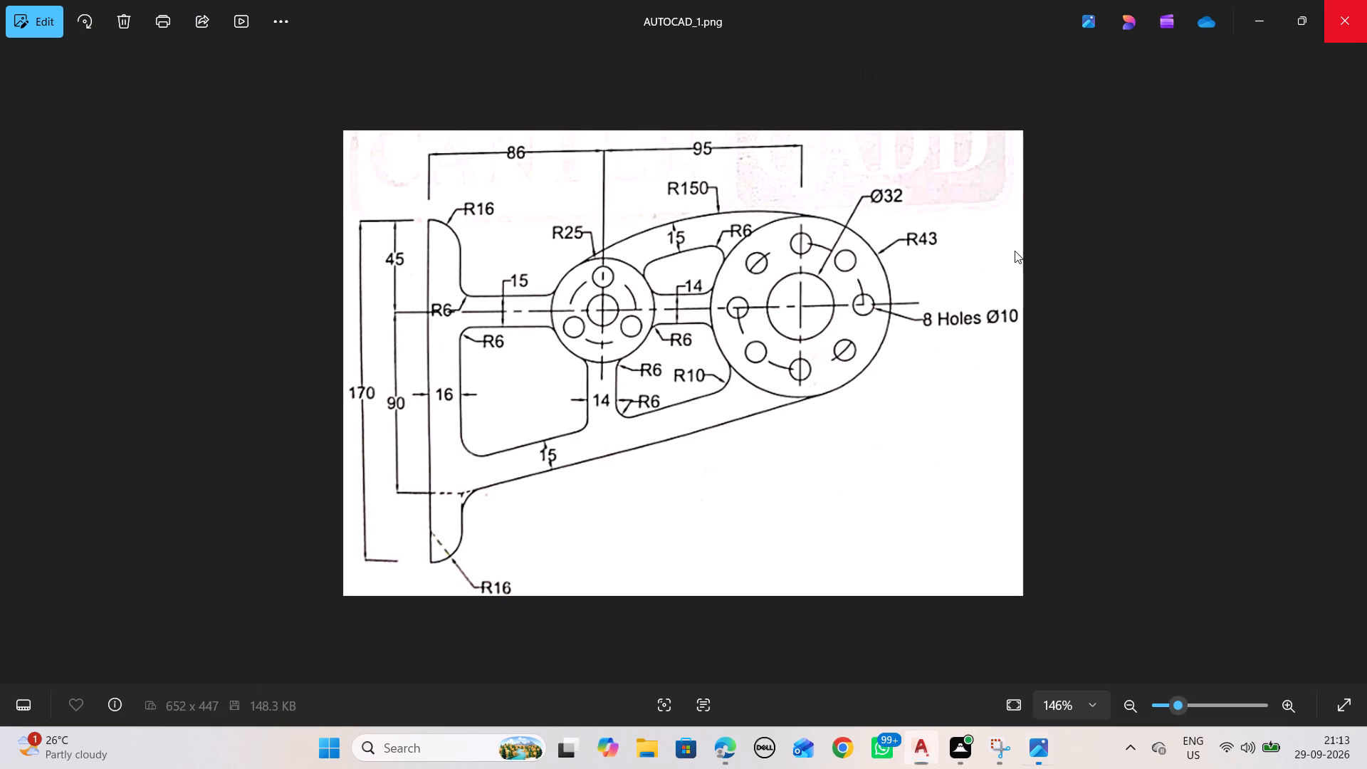
{"action": "key", "text": "alt+Tab"}
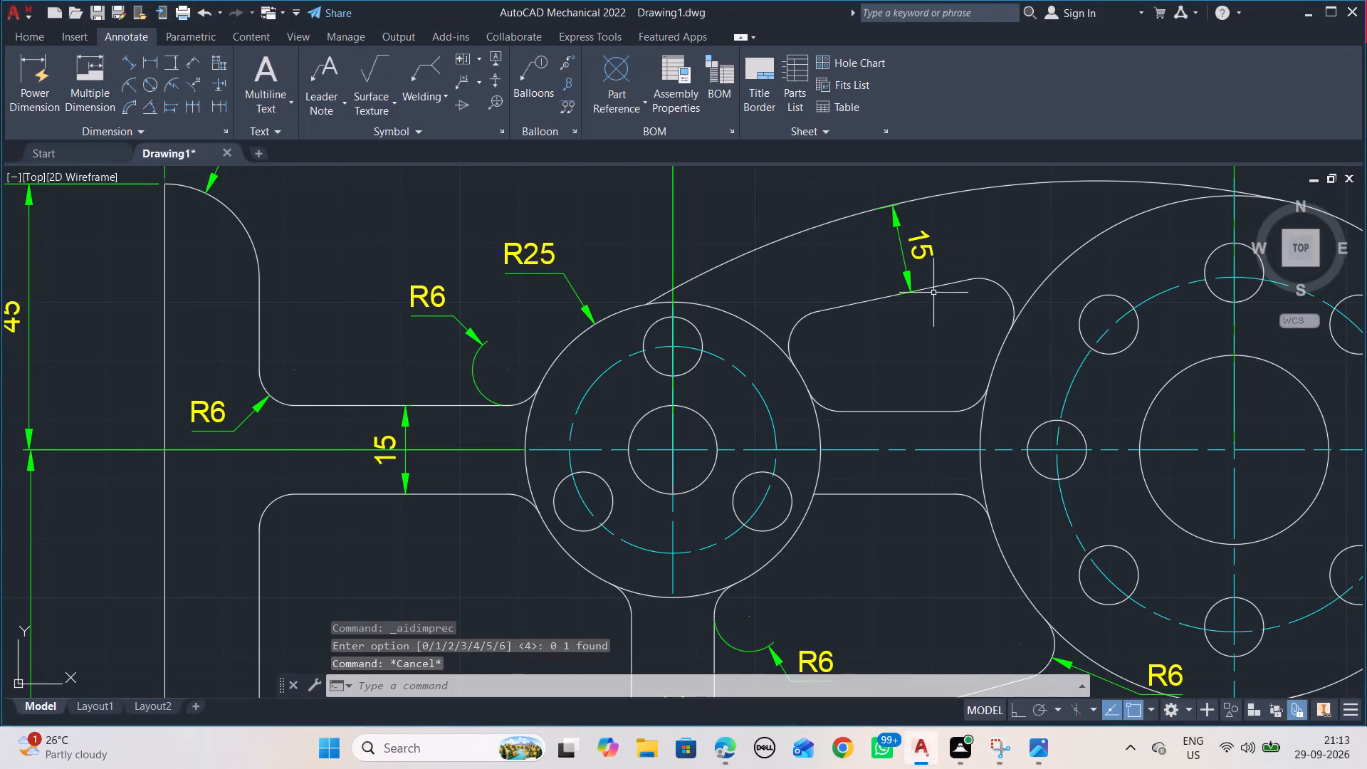
{"action": "left_click", "coordinate": [31, 79]}
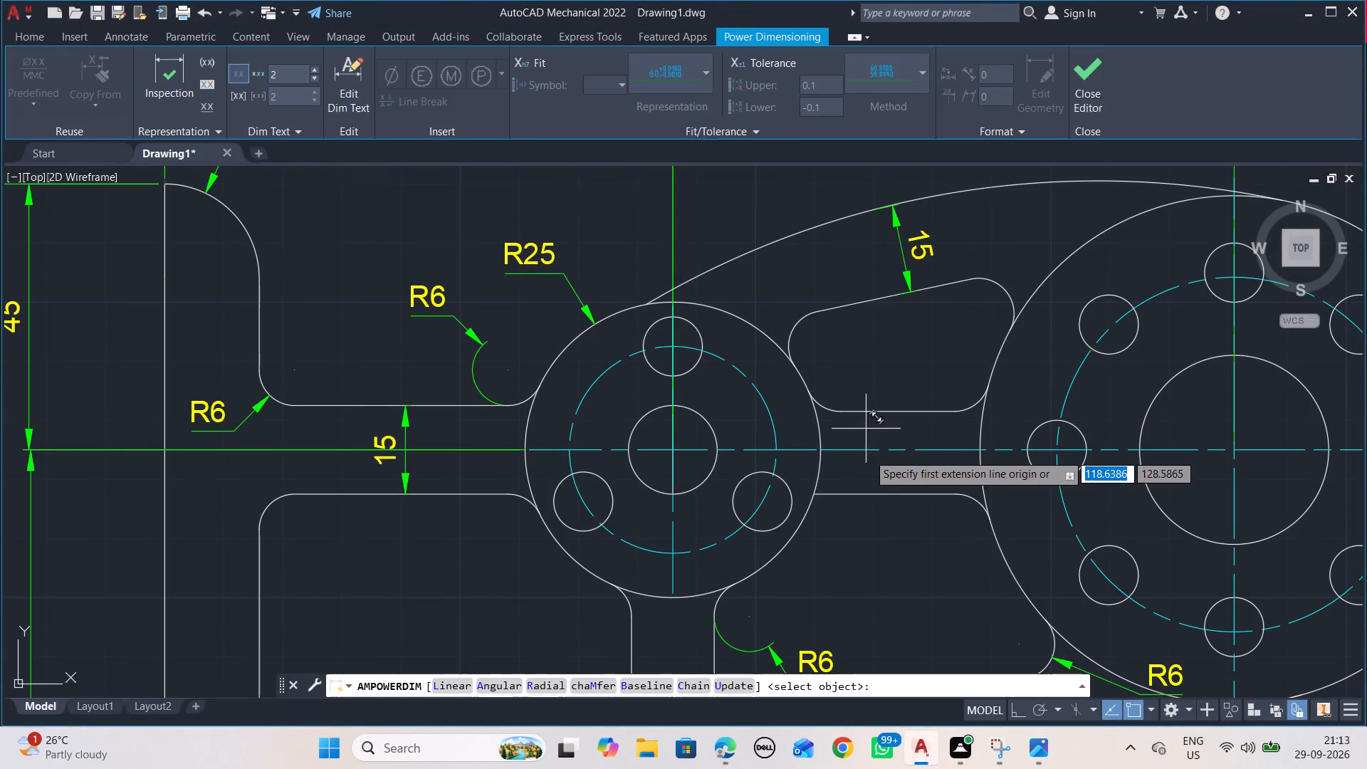
{"action": "left_click", "coordinate": [893, 410]}
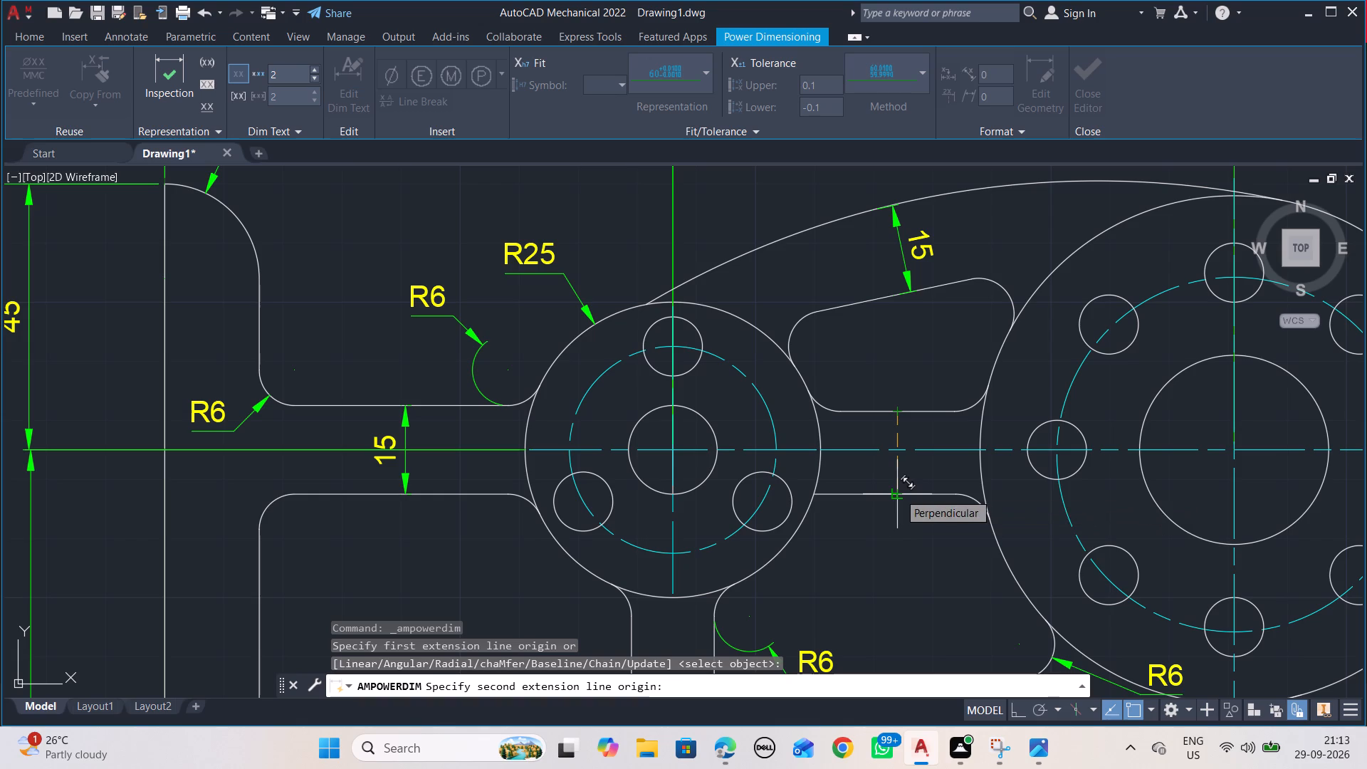
{"action": "left_click", "coordinate": [898, 491]}
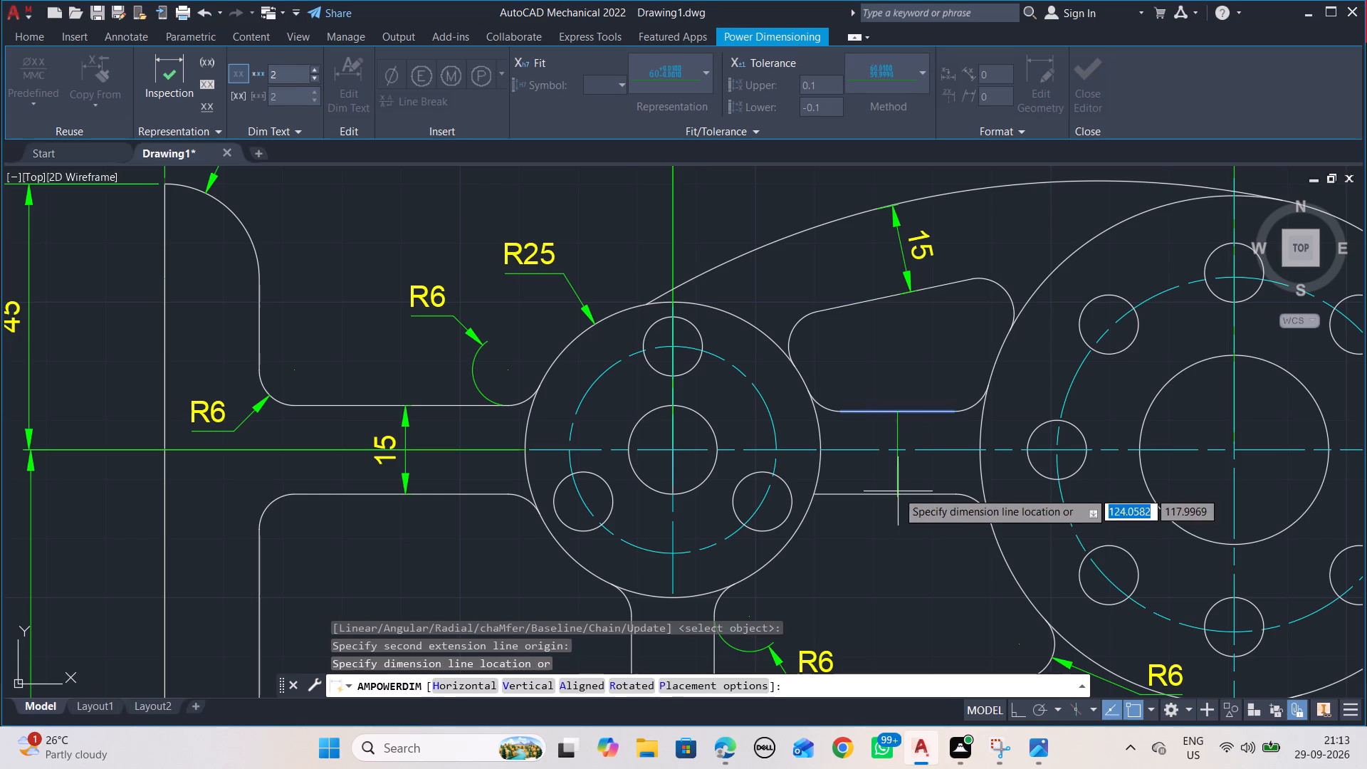
{"action": "left_click", "coordinate": [886, 436]}
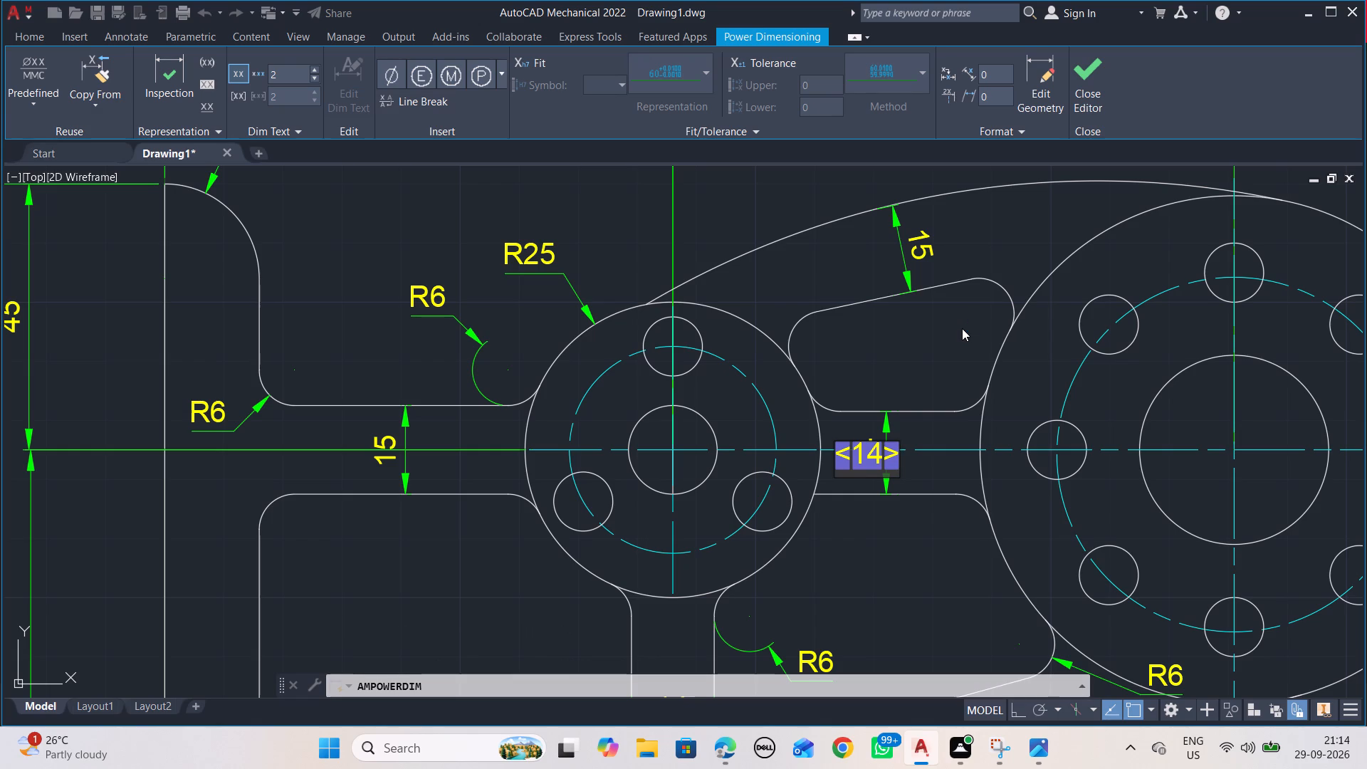
{"action": "left_click", "coordinate": [962, 328]}
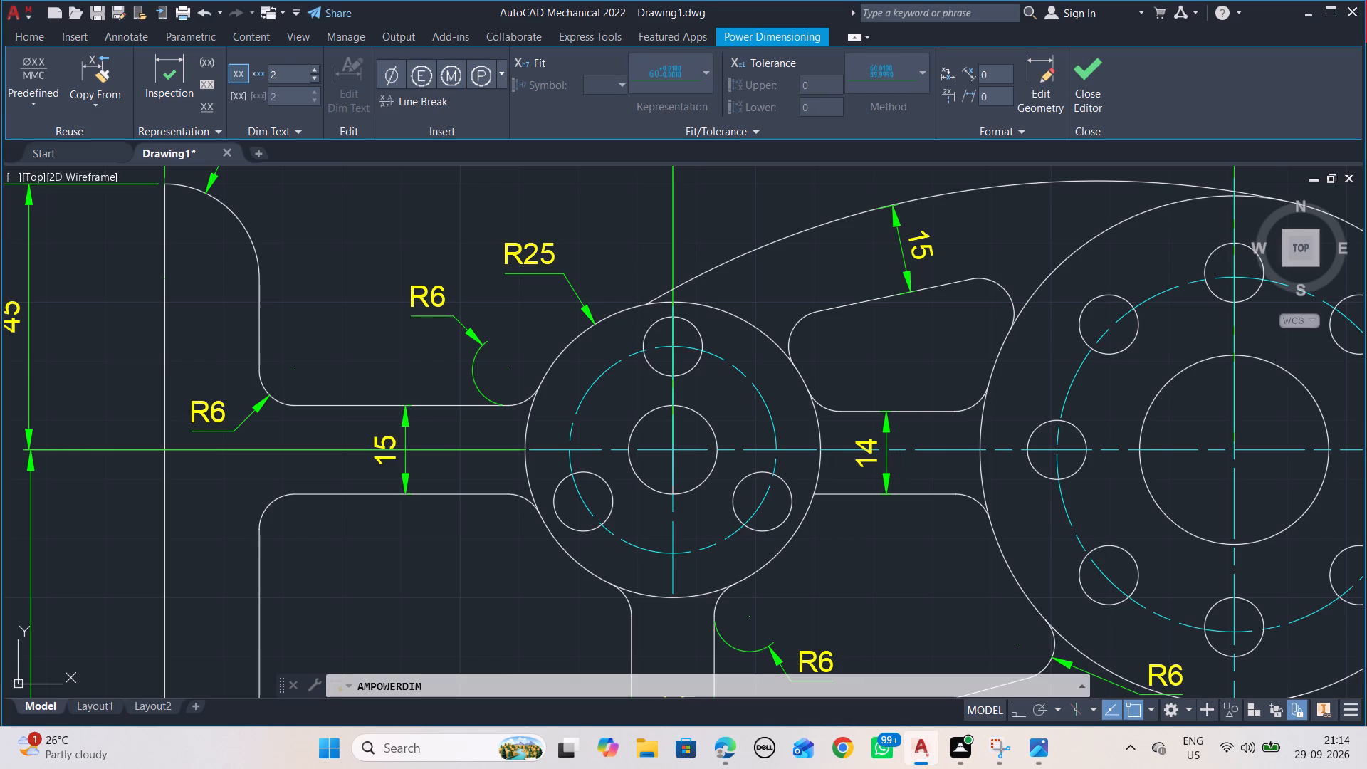
{"action": "key", "text": "alt+Tab"}
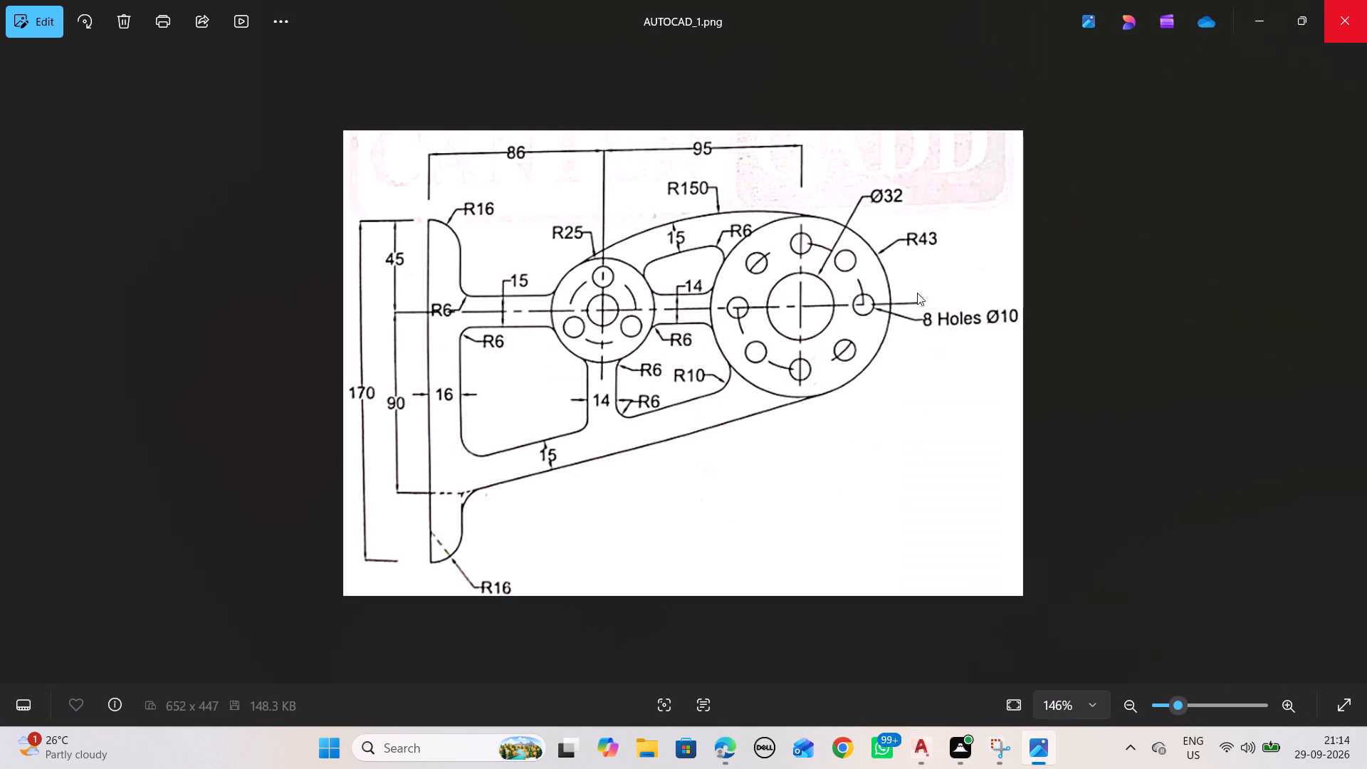
{"action": "key", "text": "Tab"}
{"action": "key", "text": "alt+Tab"}
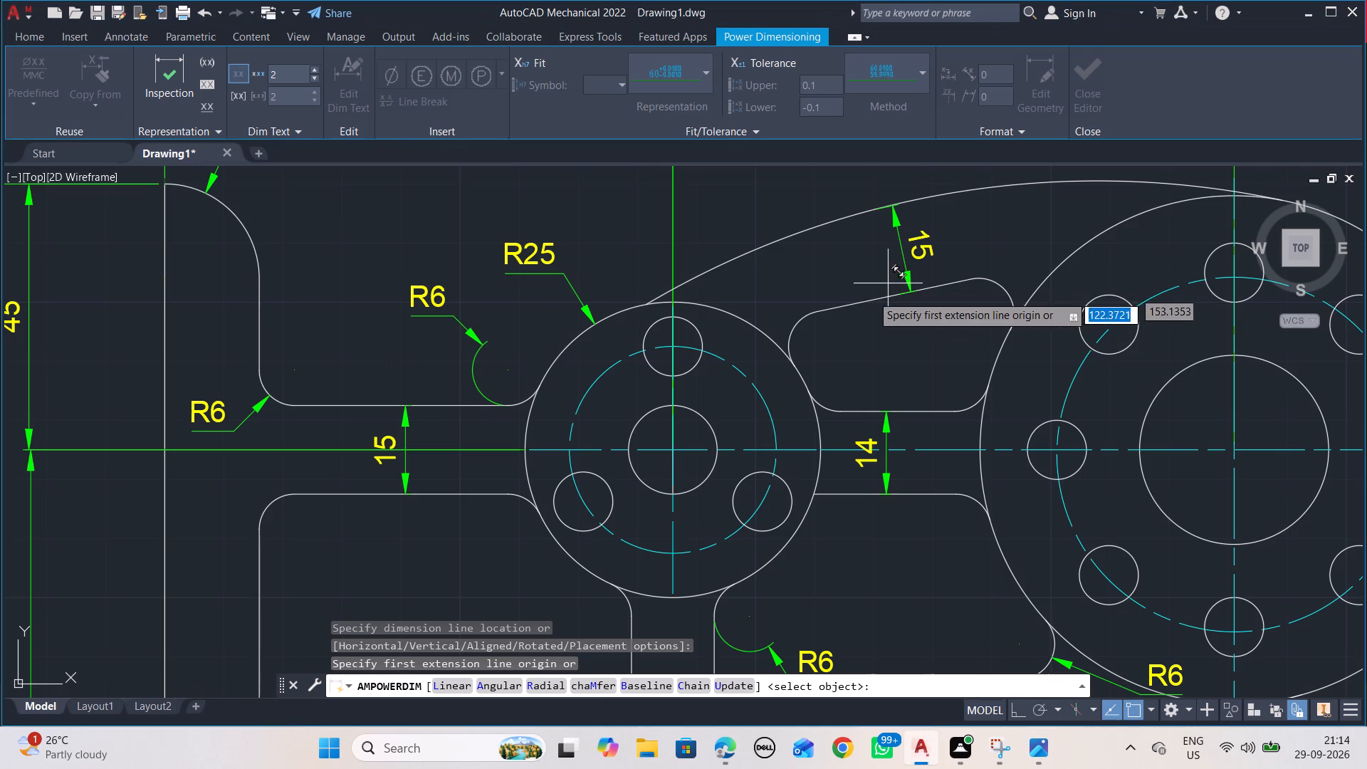
{"action": "key", "text": "Escape"}
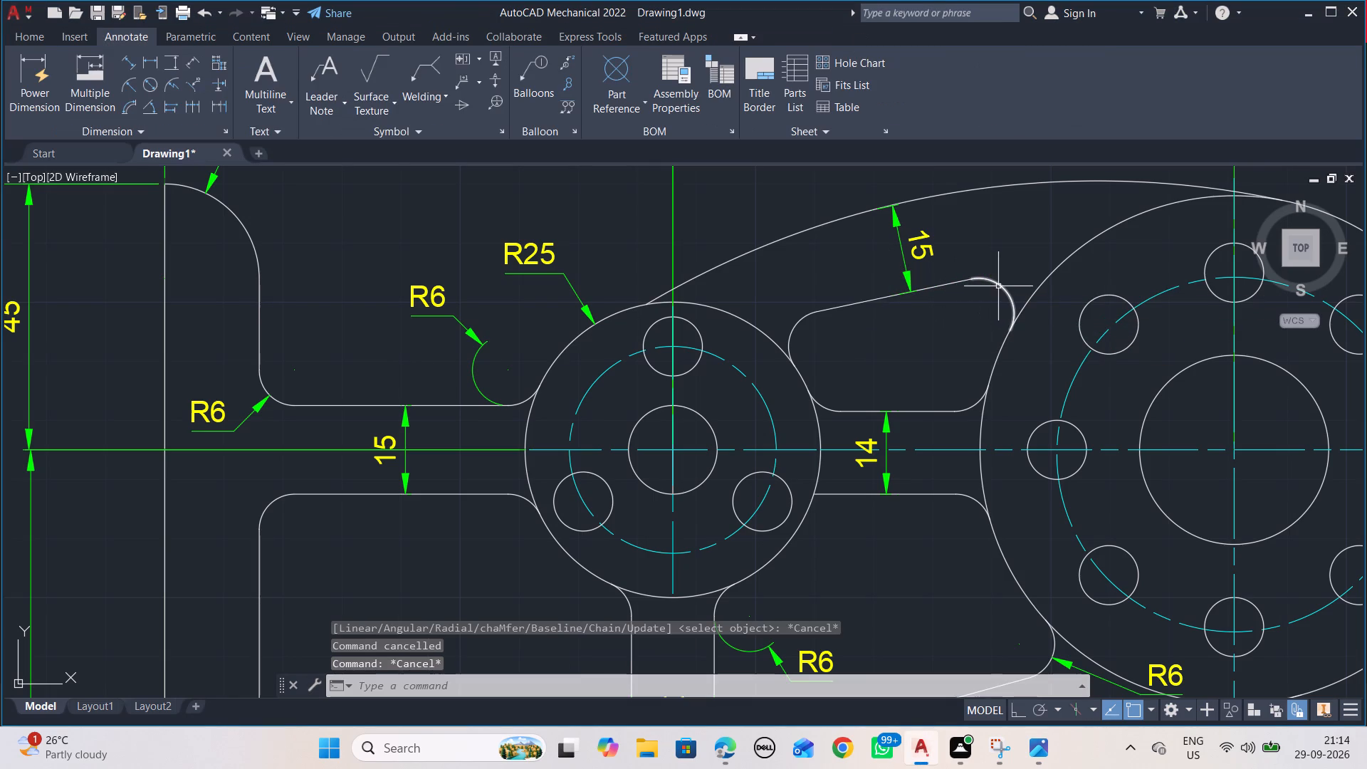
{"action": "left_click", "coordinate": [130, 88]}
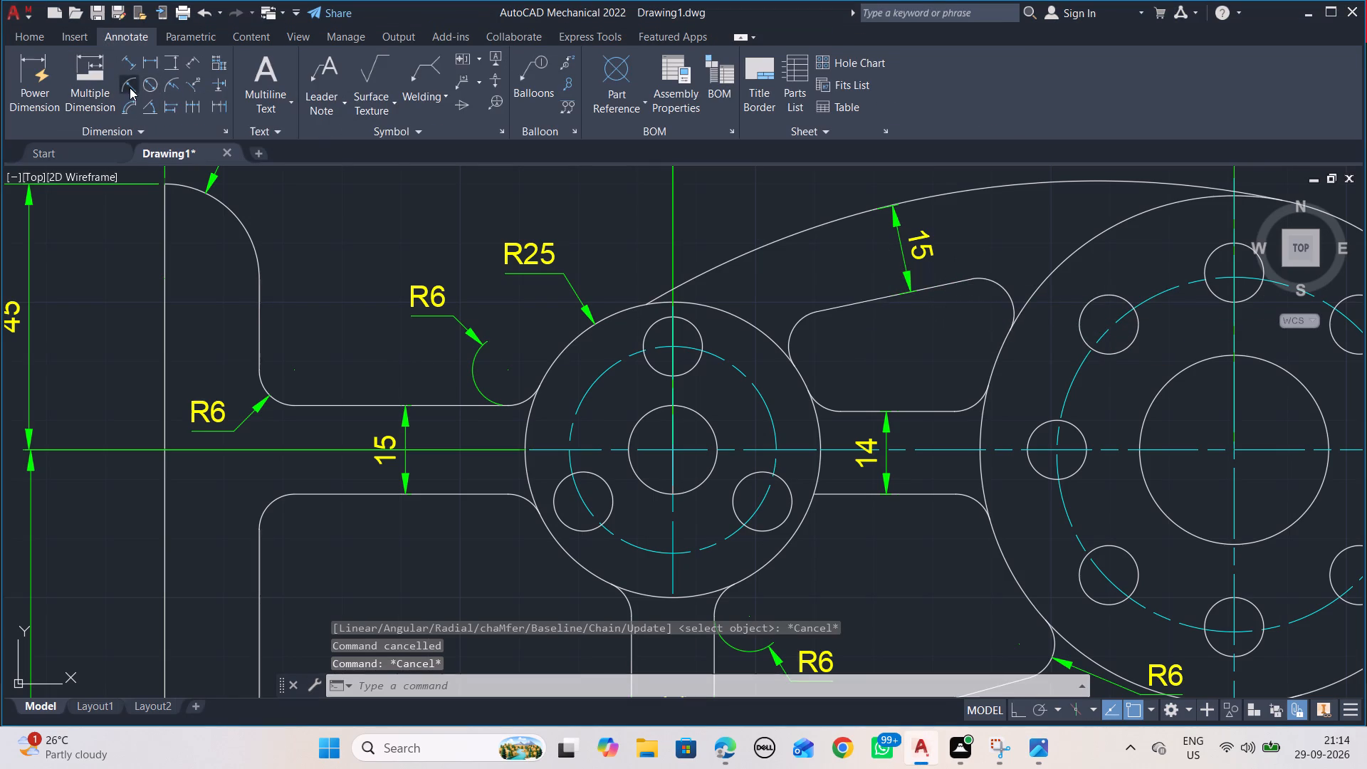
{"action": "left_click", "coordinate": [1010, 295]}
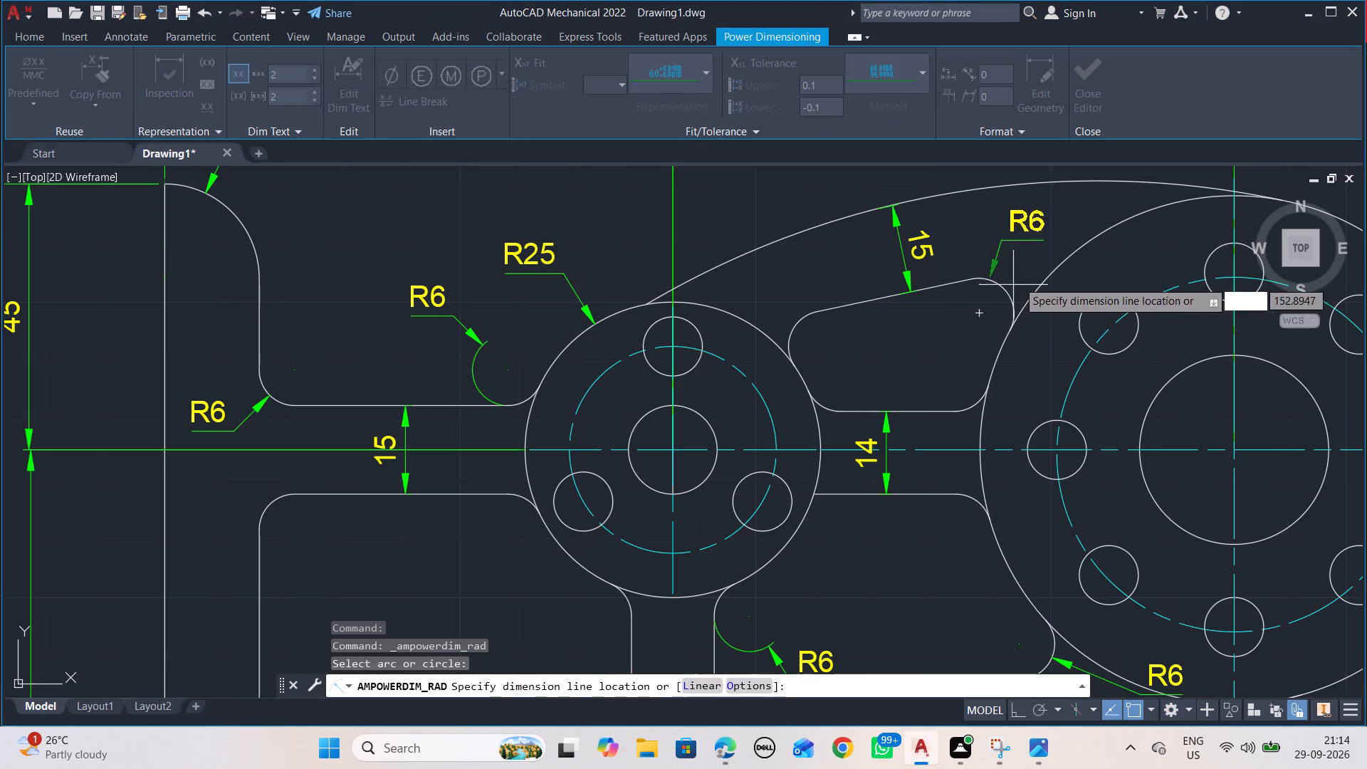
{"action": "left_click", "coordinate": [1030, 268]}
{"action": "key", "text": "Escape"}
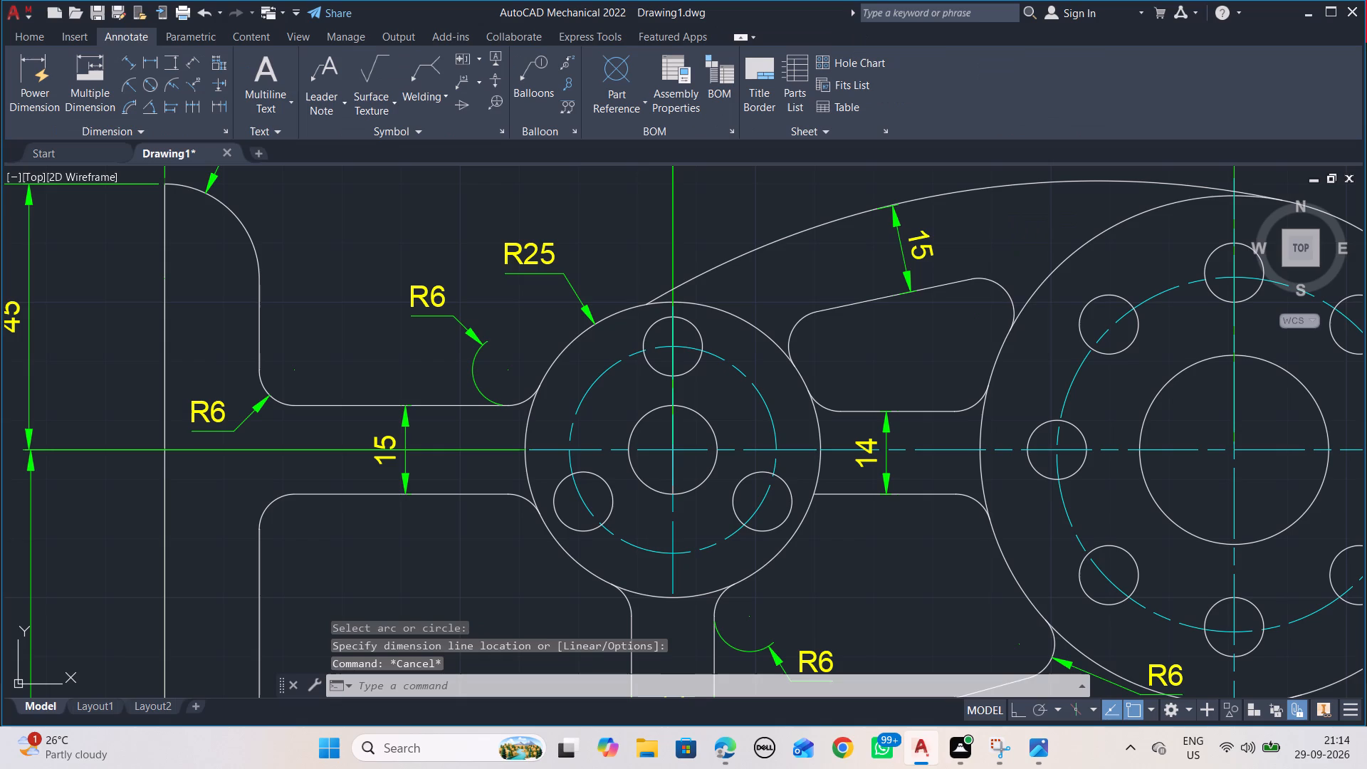
Add a radius dimension to the upper pocket's rounded top corner beside the large hub.
{"action": "key", "text": "space"}
{"action": "left_click", "coordinate": [1002, 286]}
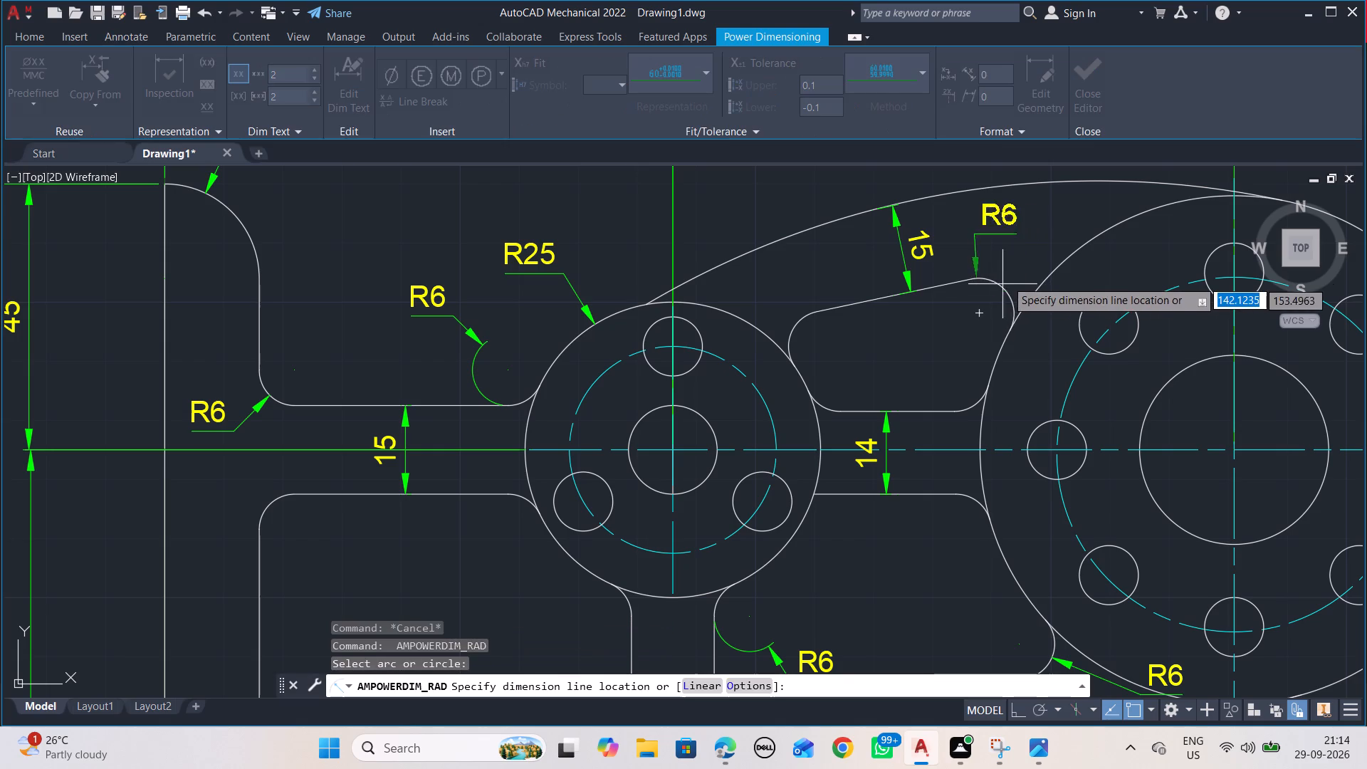
{"action": "left_click", "coordinate": [1026, 272]}
{"action": "left_click", "coordinate": [1034, 280]}
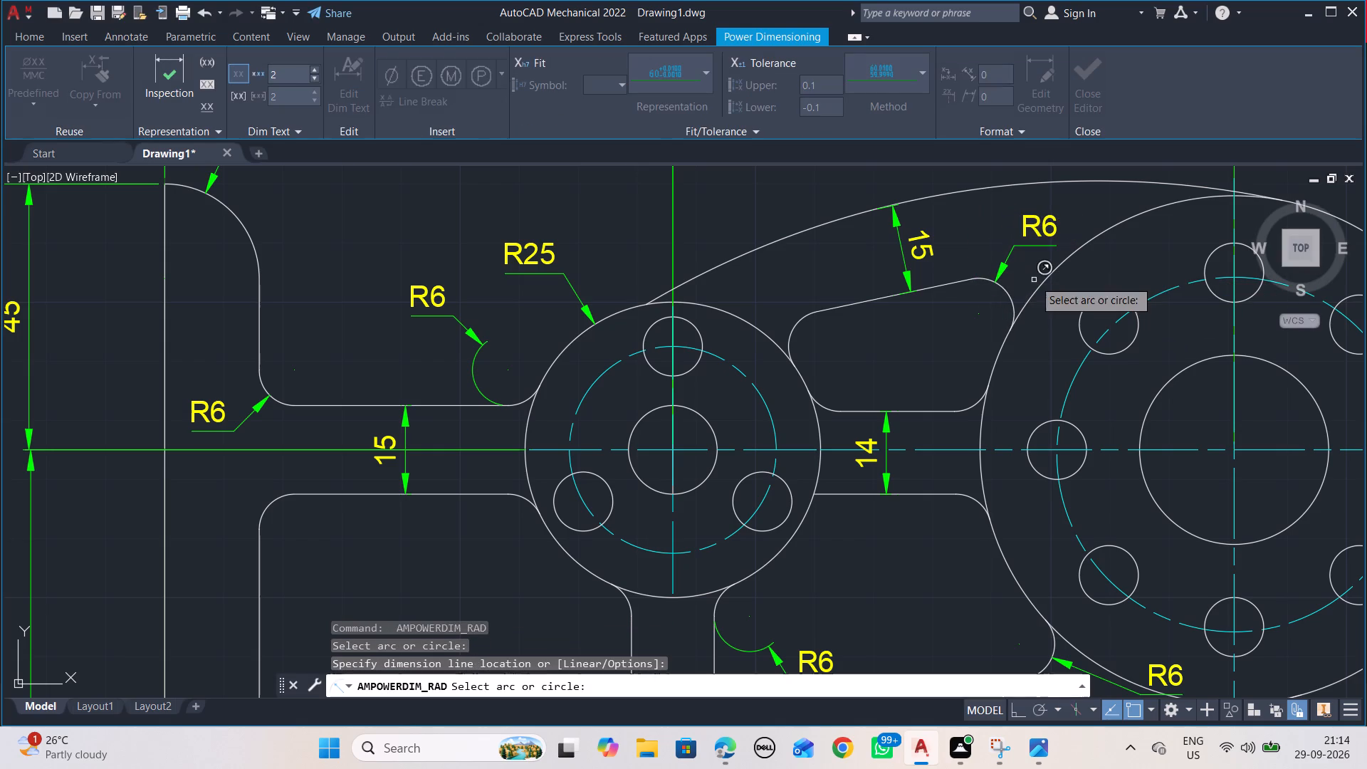
{"action": "key", "text": "alt+Tab"}
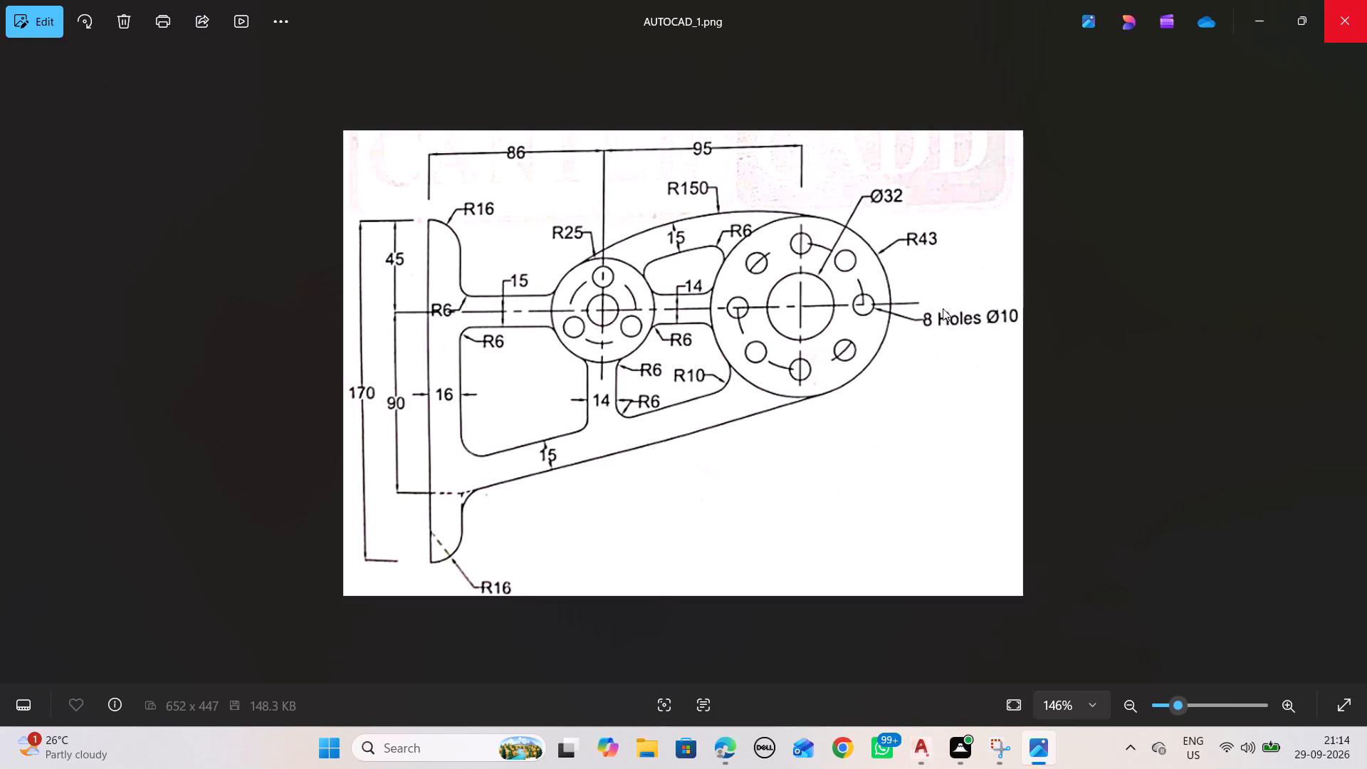
{"action": "key", "text": "alt+Tab"}
{"action": "key", "text": "Escape"}
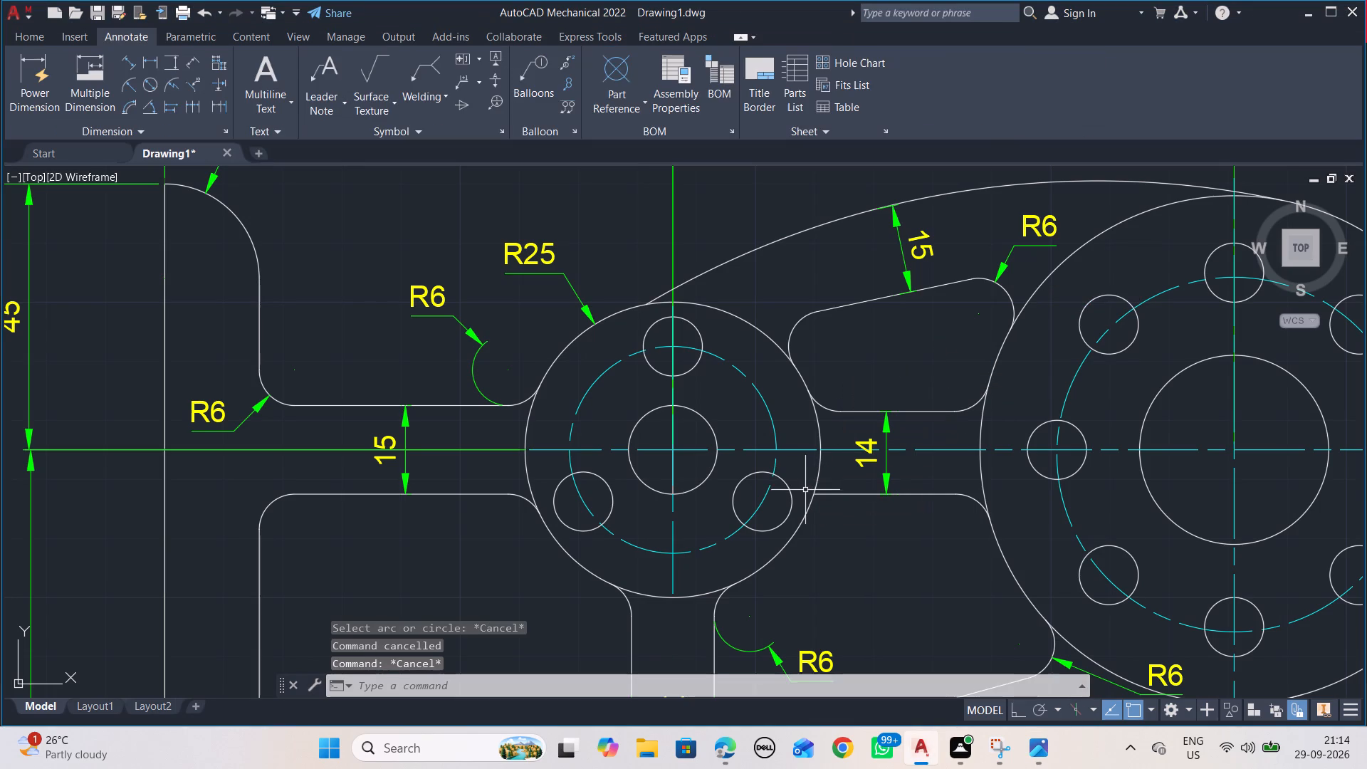
Fillet the small hub's outer circle and the connecting rib's lower edge with radius 6, placing its radius dimension below the rib.
{"action": "left_click", "coordinate": [48, 36]}
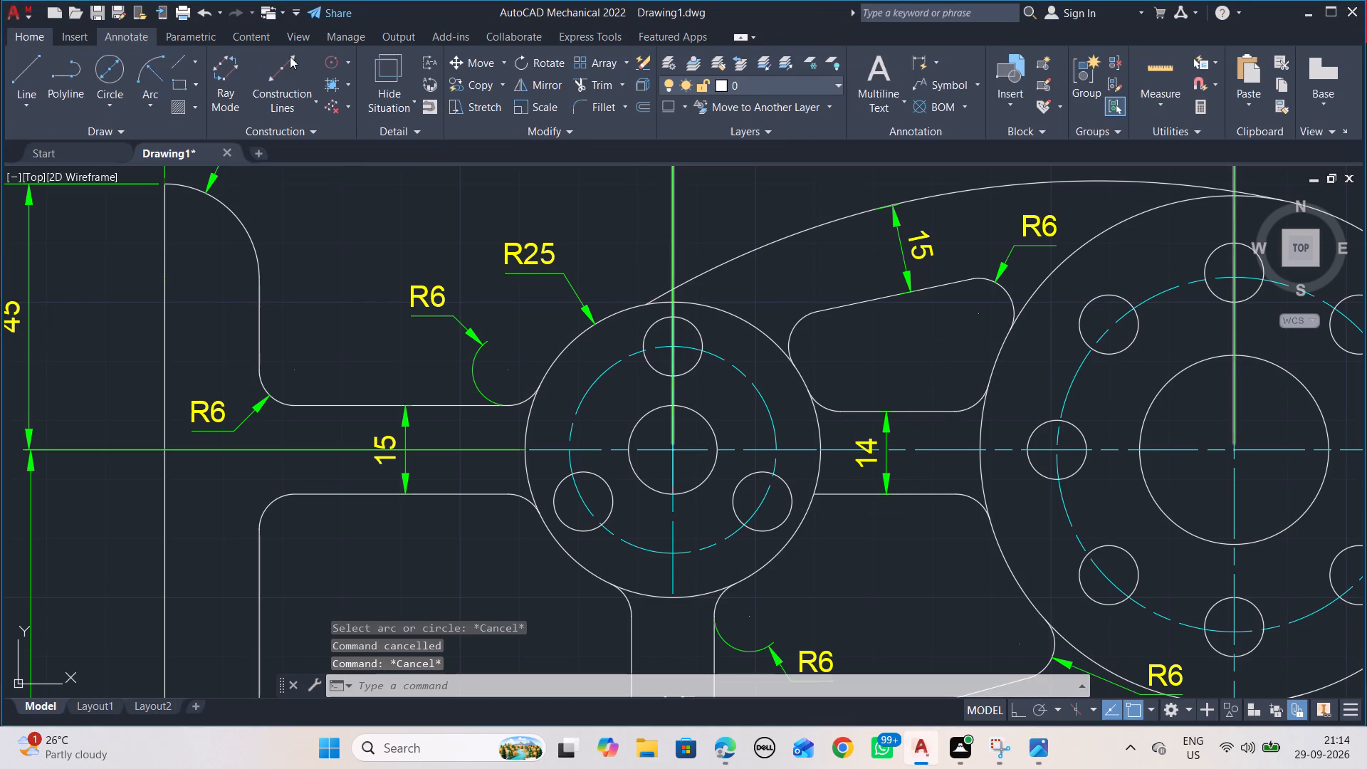
{"action": "left_click", "coordinate": [579, 110]}
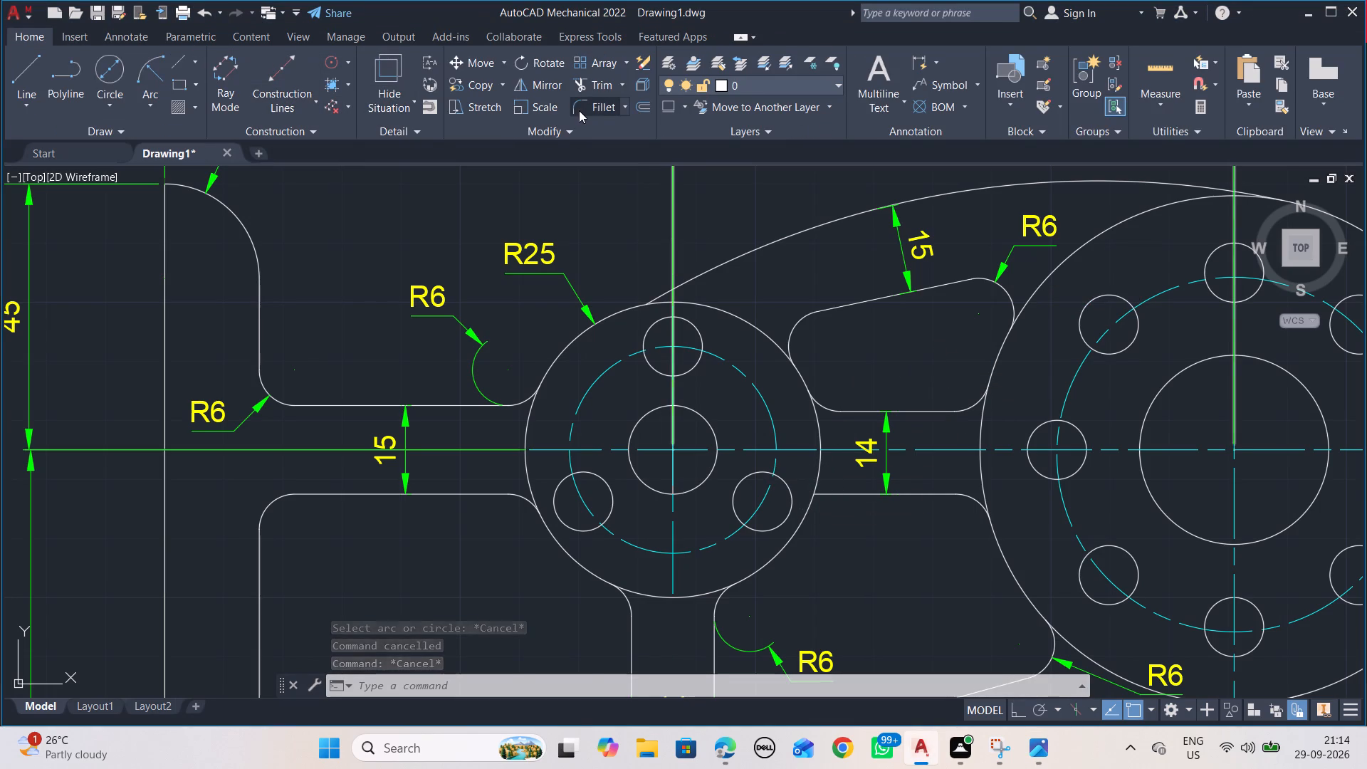
{"action": "left_click", "coordinate": [810, 501]}
{"action": "left_click", "coordinate": [828, 495]}
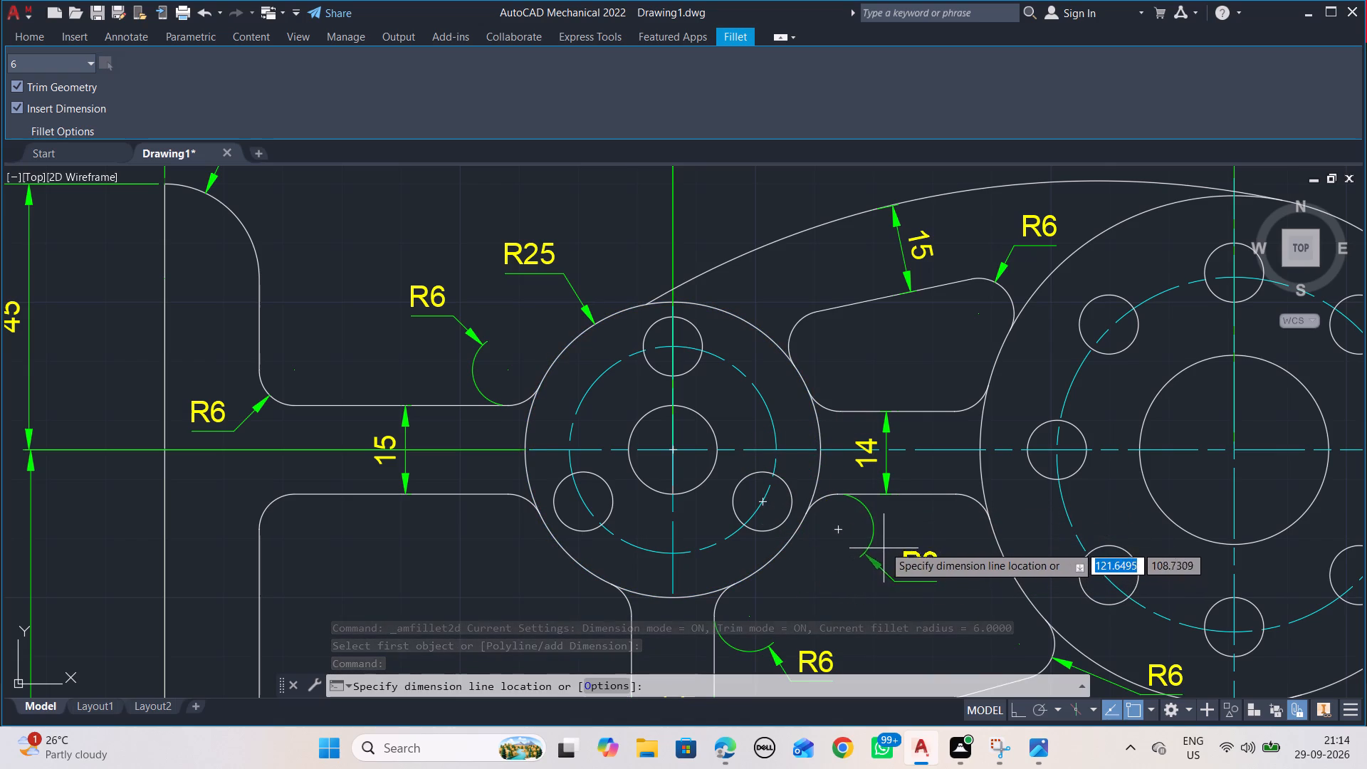
{"action": "left_click", "coordinate": [884, 544]}
{"action": "left_click", "coordinate": [939, 532]}
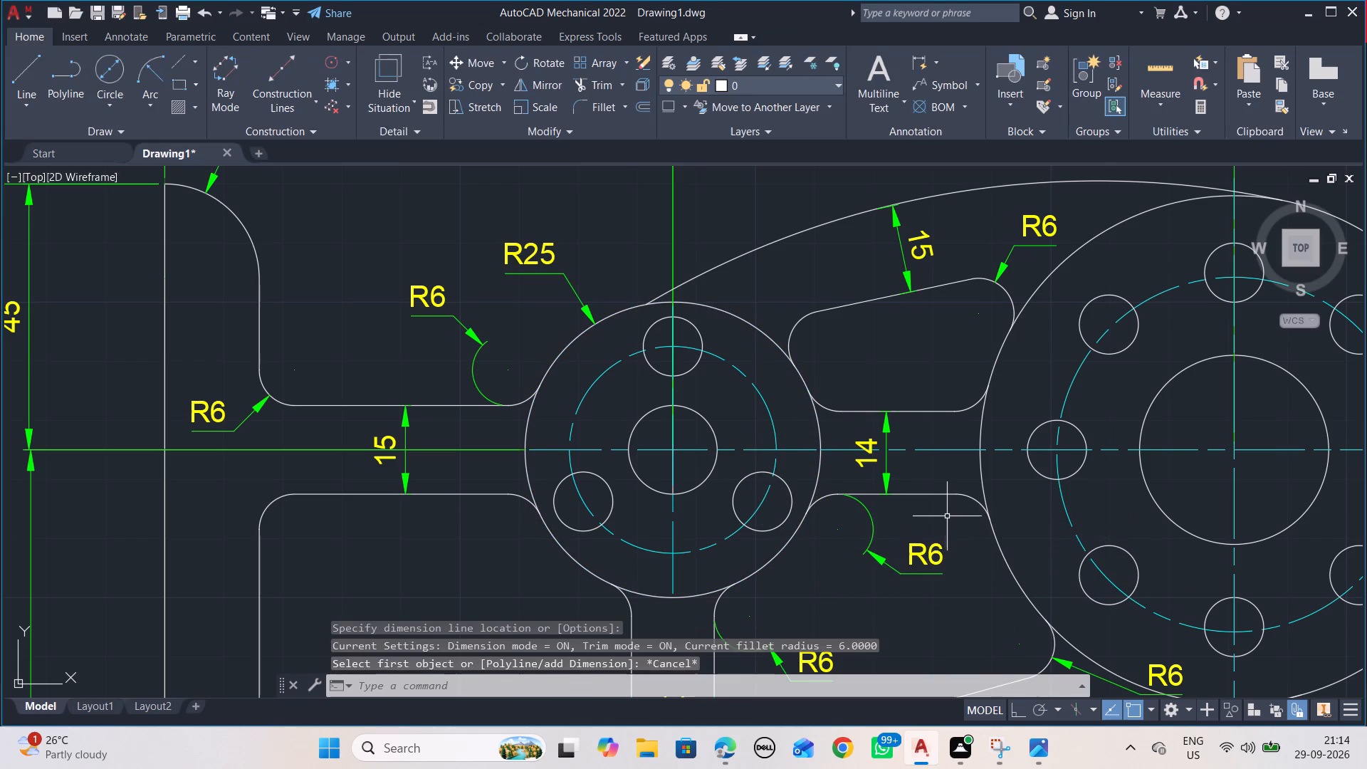
{"action": "key", "text": "alt+Tab"}
{"action": "key", "text": "alt+Tab"}
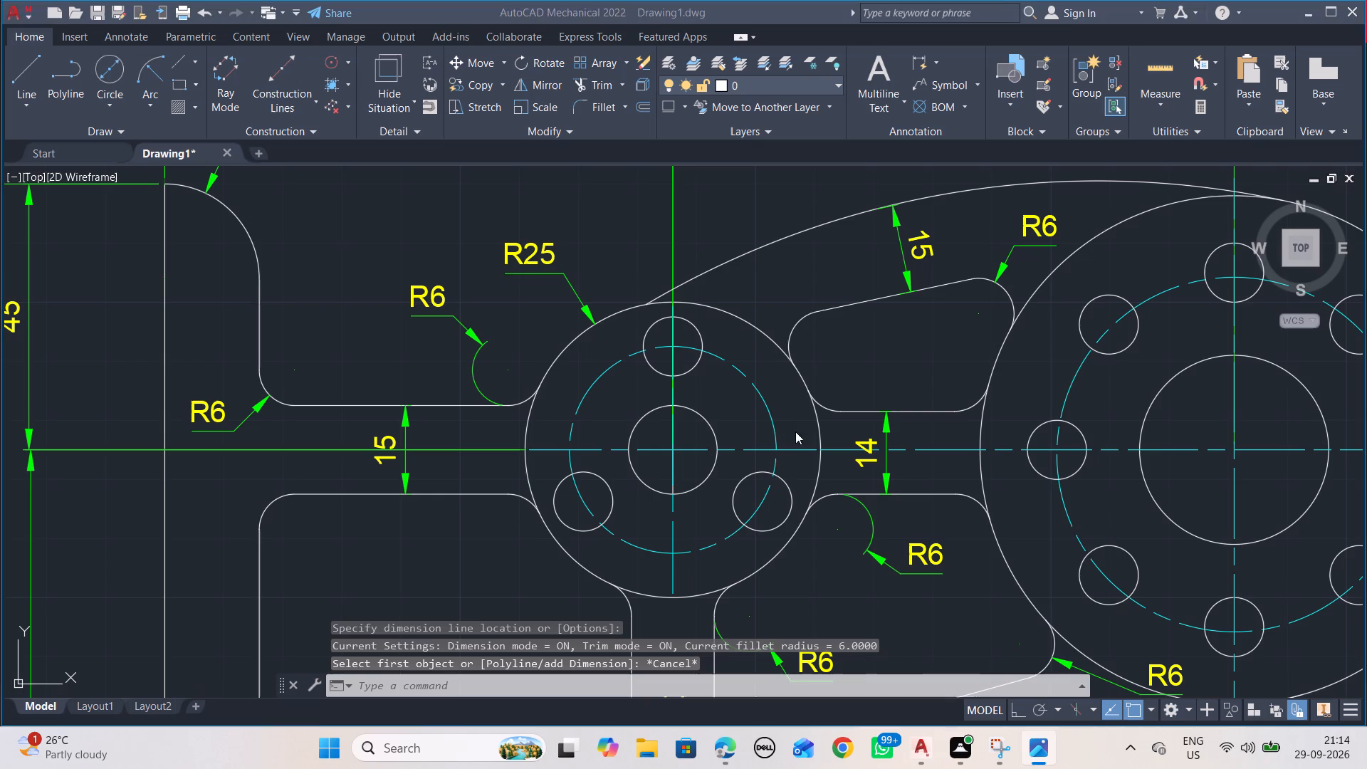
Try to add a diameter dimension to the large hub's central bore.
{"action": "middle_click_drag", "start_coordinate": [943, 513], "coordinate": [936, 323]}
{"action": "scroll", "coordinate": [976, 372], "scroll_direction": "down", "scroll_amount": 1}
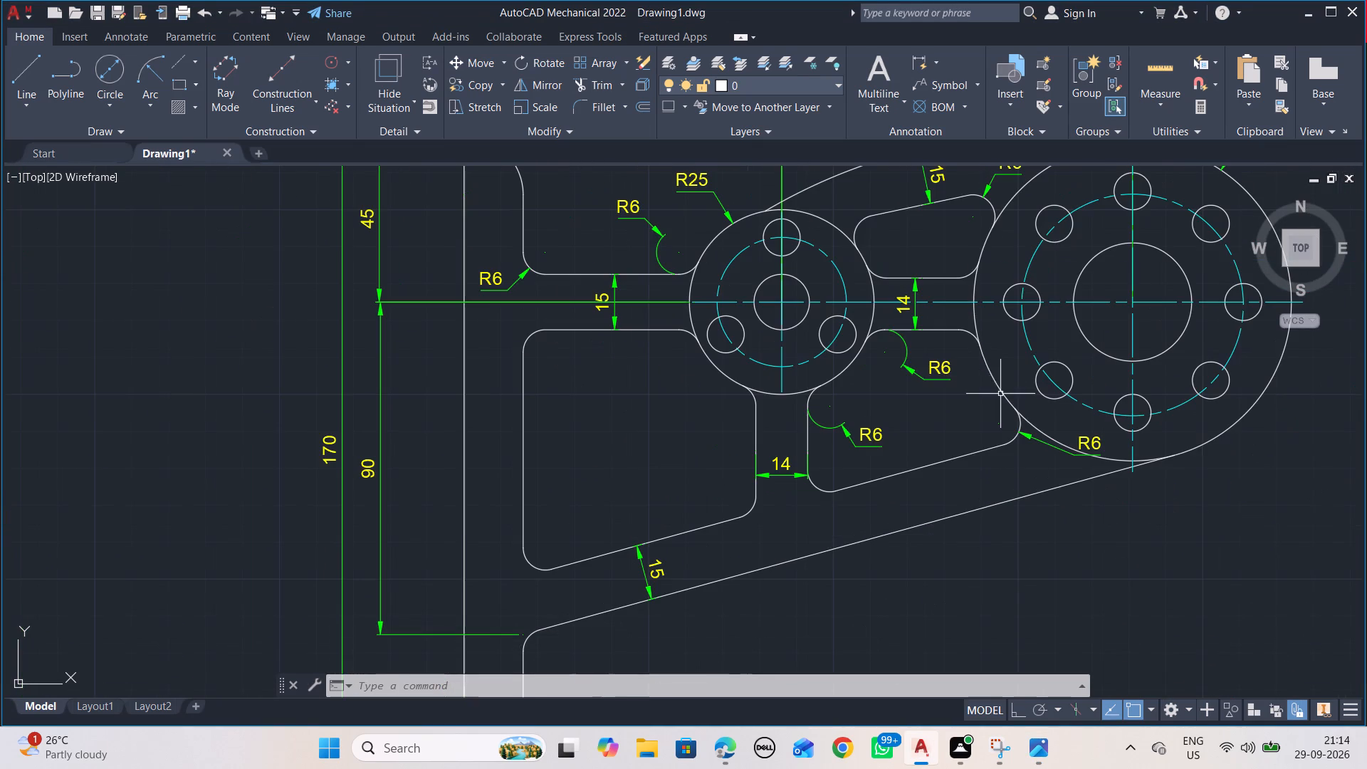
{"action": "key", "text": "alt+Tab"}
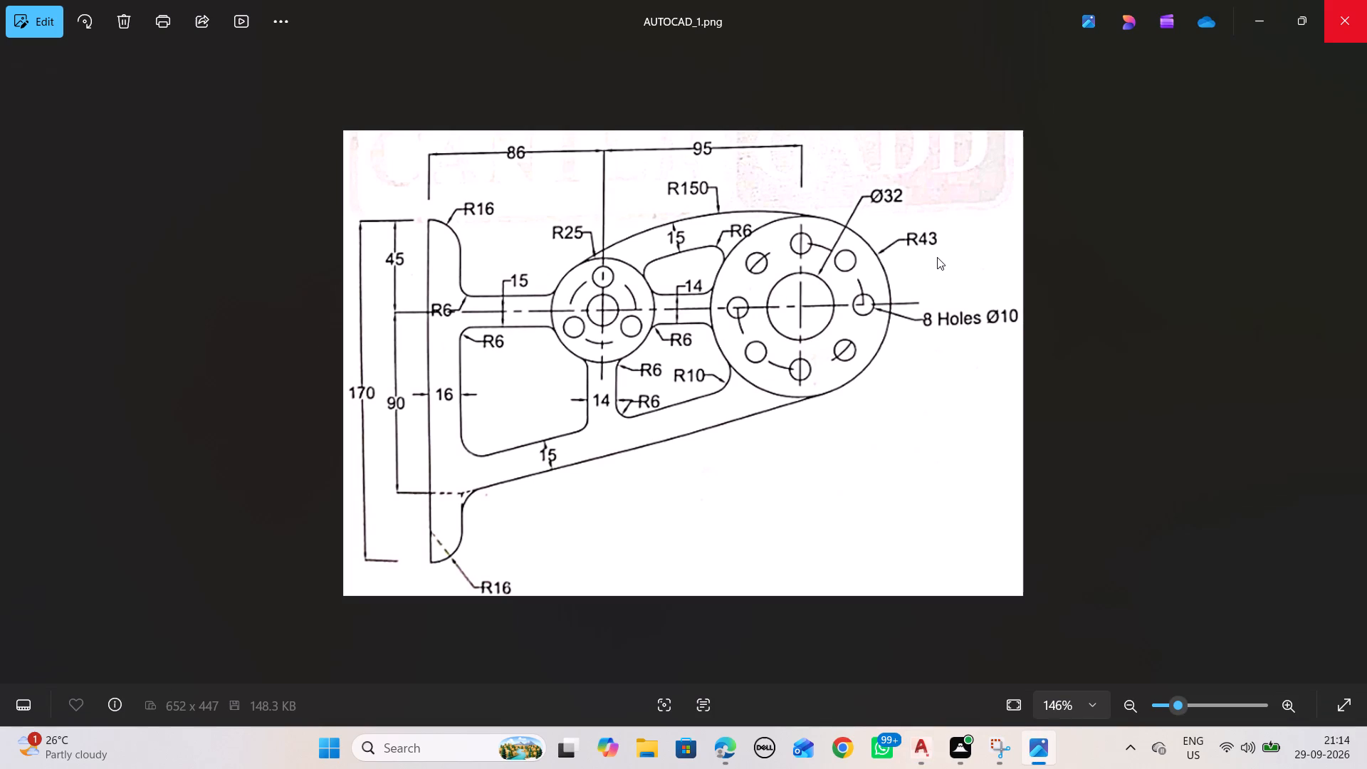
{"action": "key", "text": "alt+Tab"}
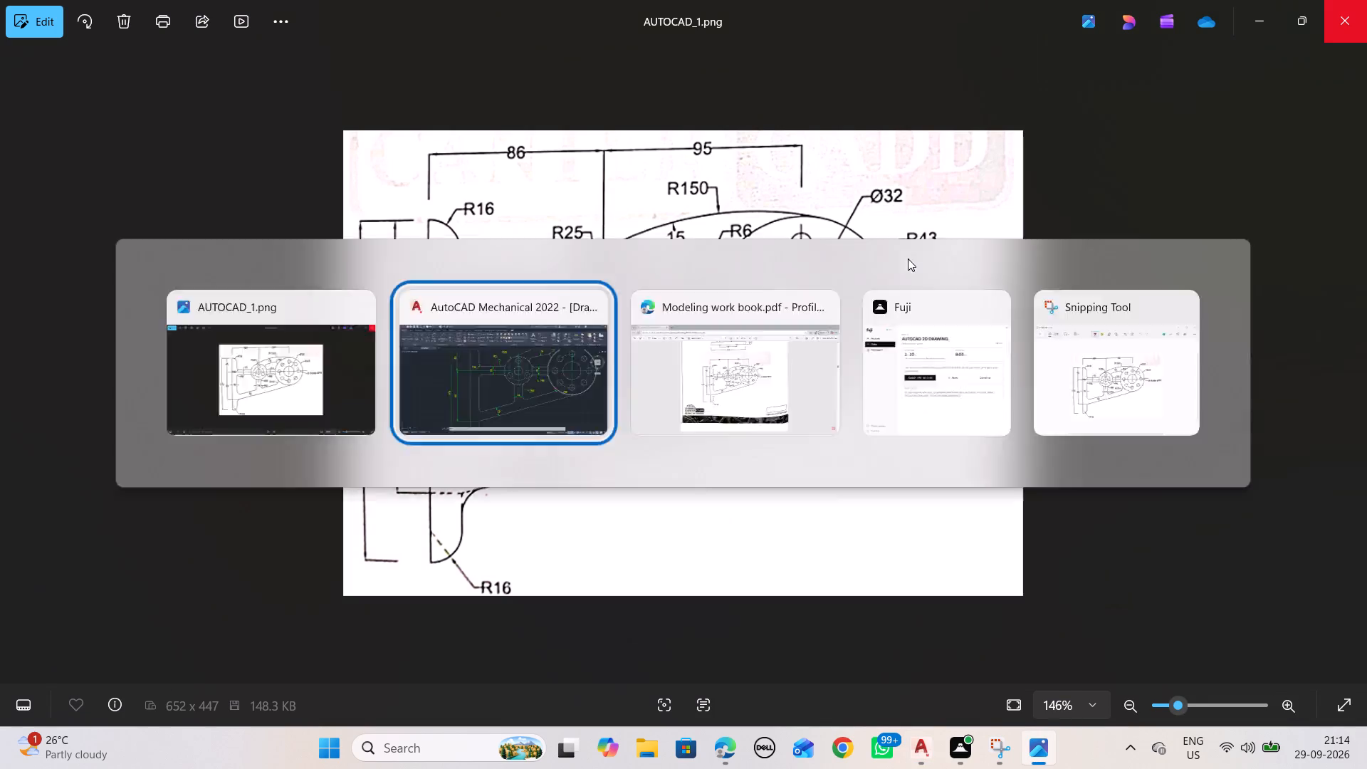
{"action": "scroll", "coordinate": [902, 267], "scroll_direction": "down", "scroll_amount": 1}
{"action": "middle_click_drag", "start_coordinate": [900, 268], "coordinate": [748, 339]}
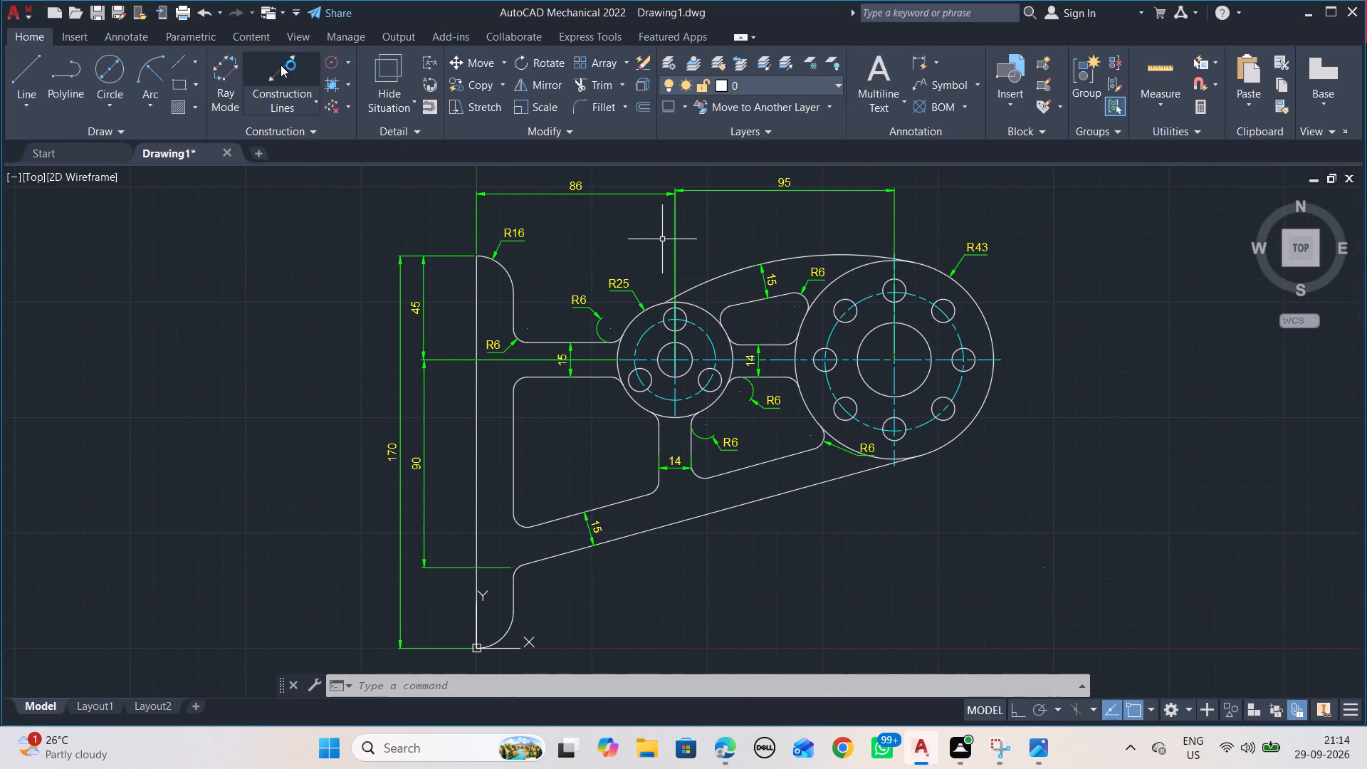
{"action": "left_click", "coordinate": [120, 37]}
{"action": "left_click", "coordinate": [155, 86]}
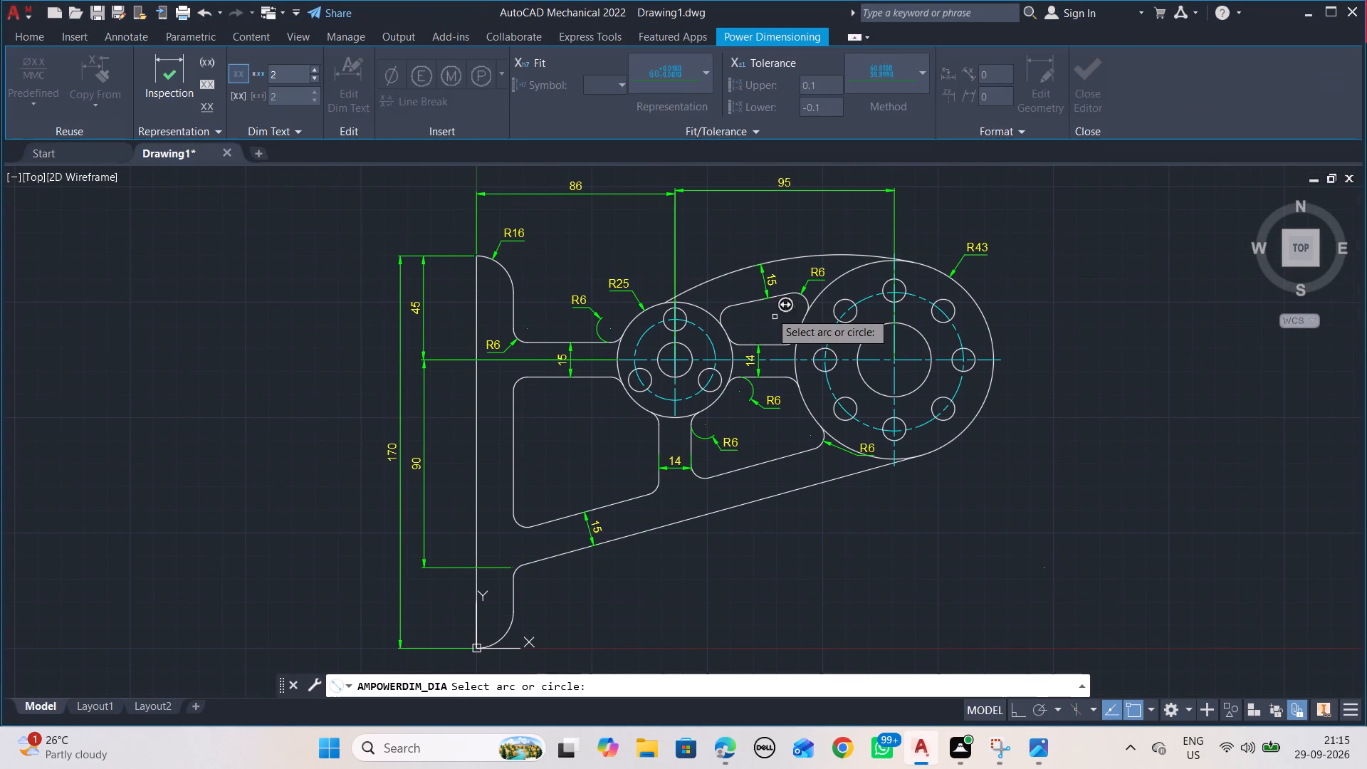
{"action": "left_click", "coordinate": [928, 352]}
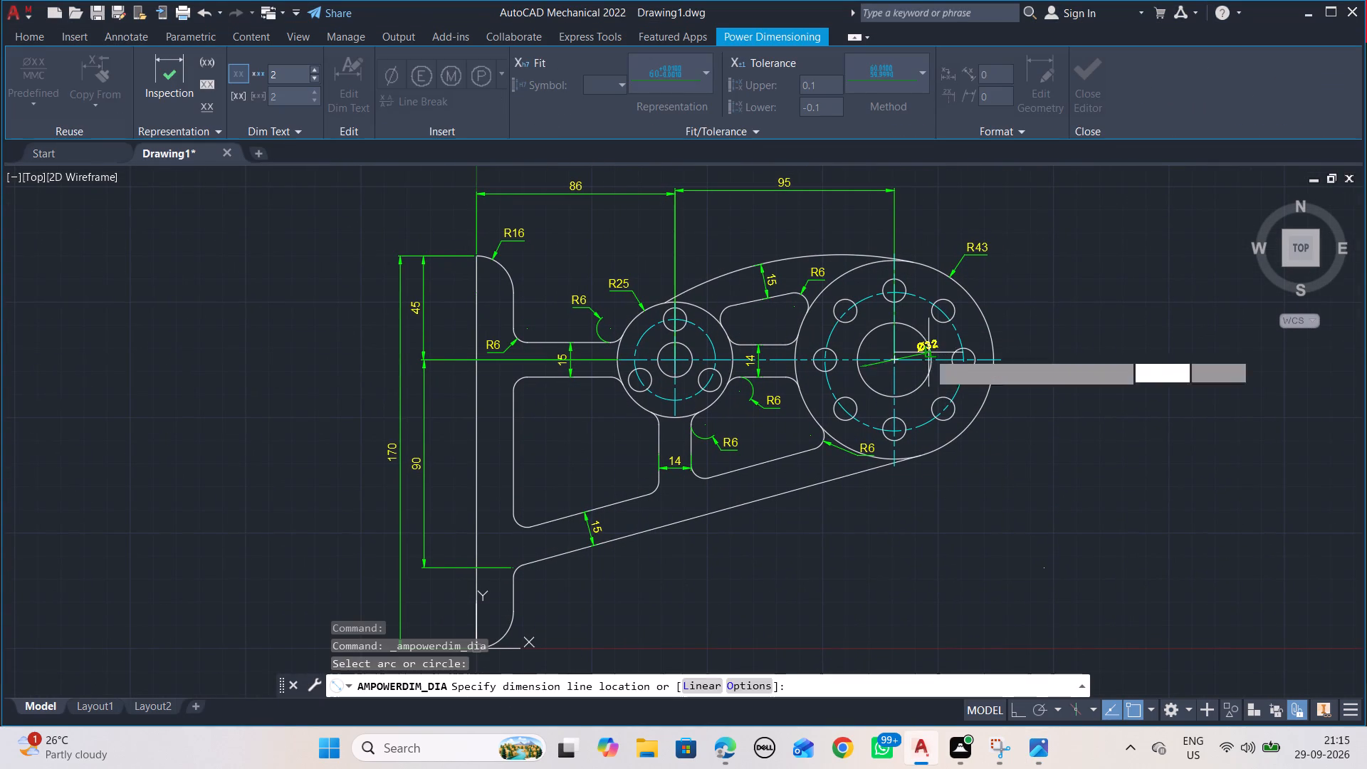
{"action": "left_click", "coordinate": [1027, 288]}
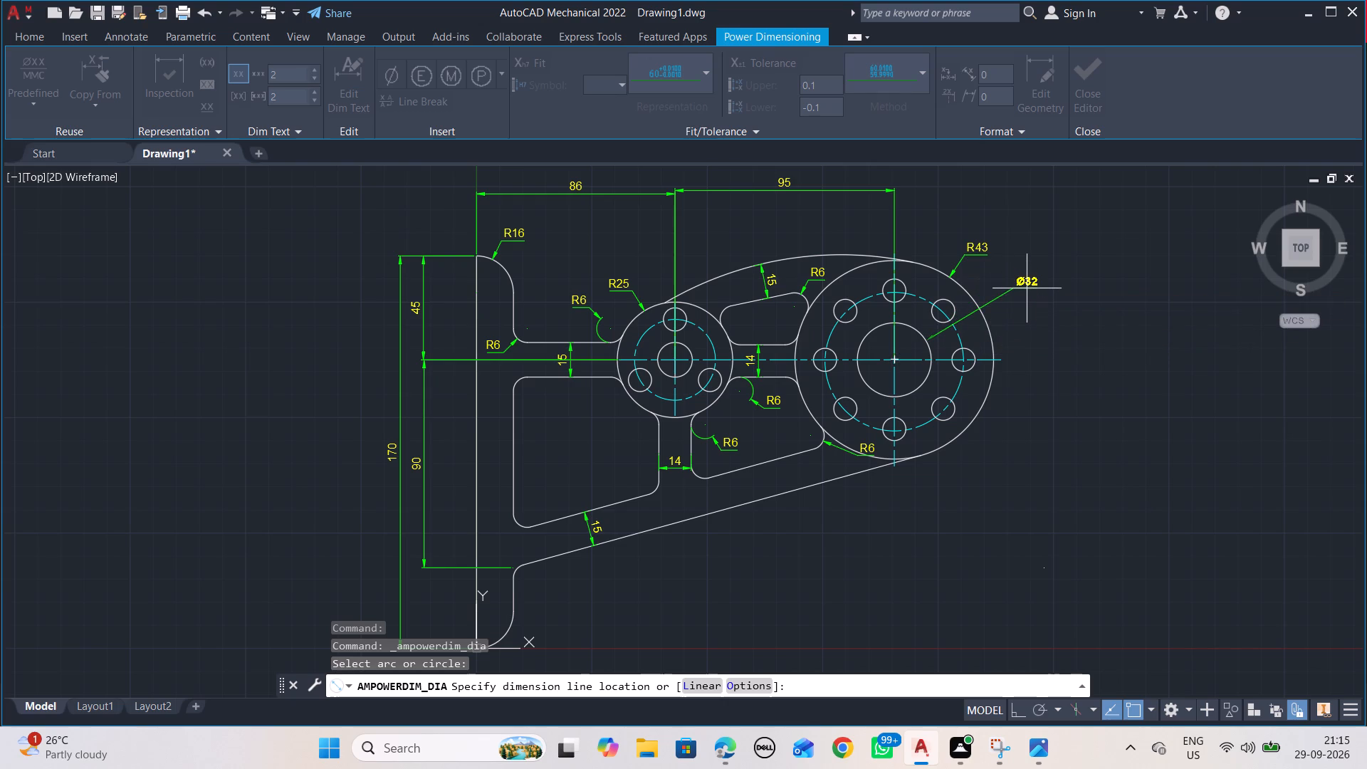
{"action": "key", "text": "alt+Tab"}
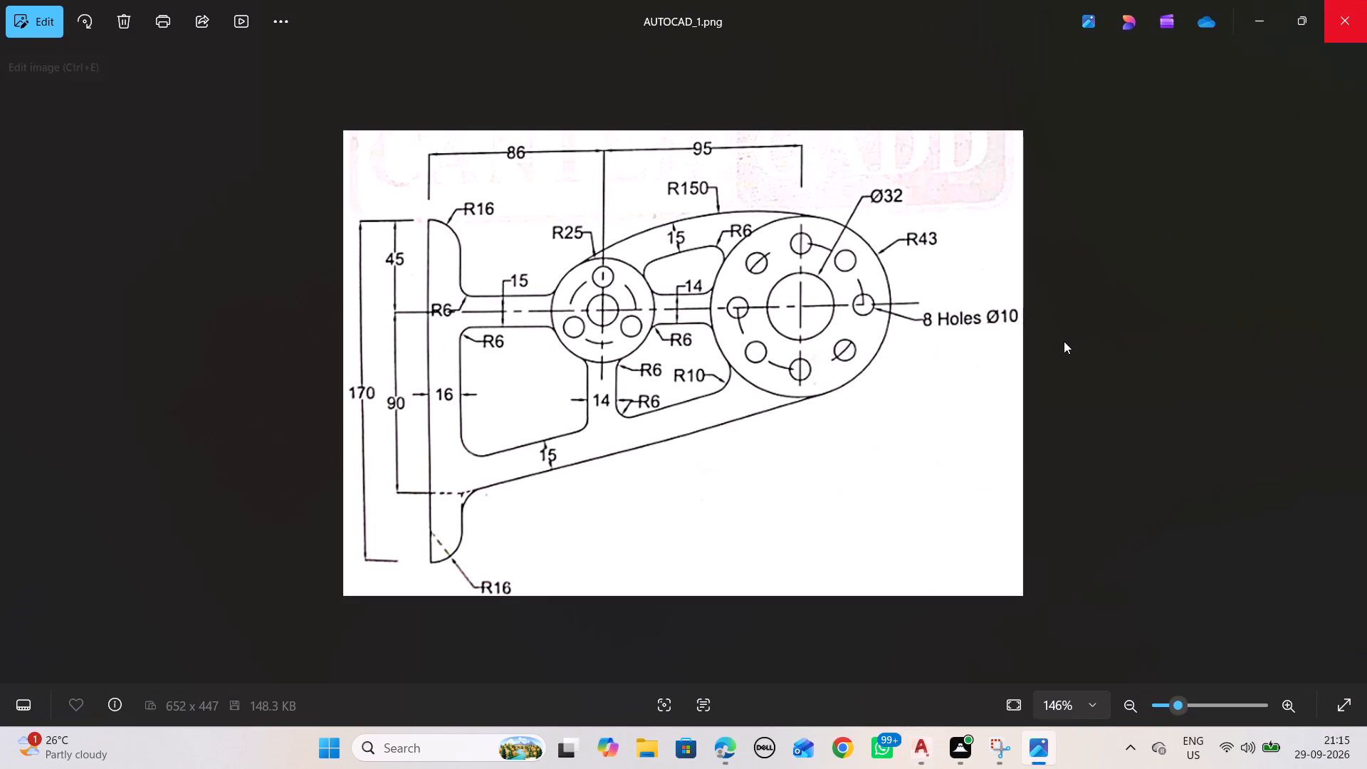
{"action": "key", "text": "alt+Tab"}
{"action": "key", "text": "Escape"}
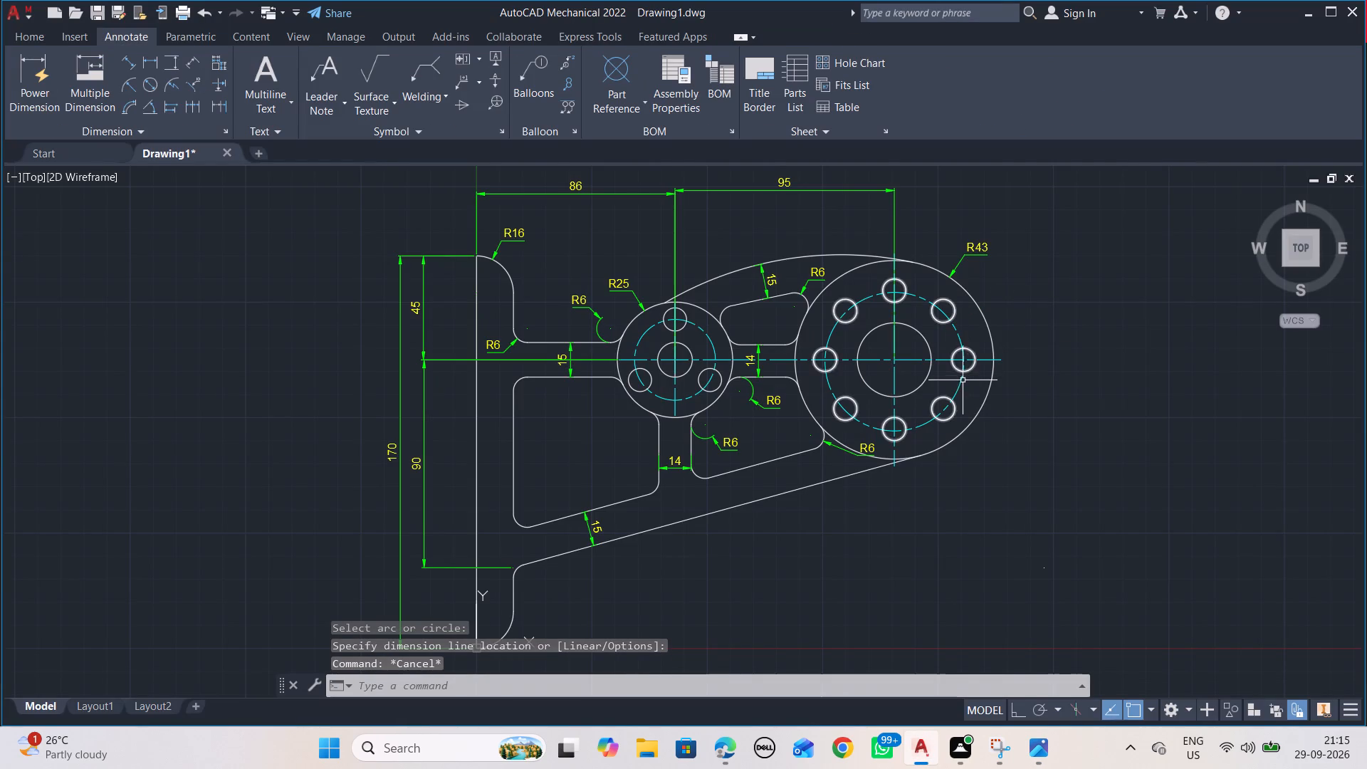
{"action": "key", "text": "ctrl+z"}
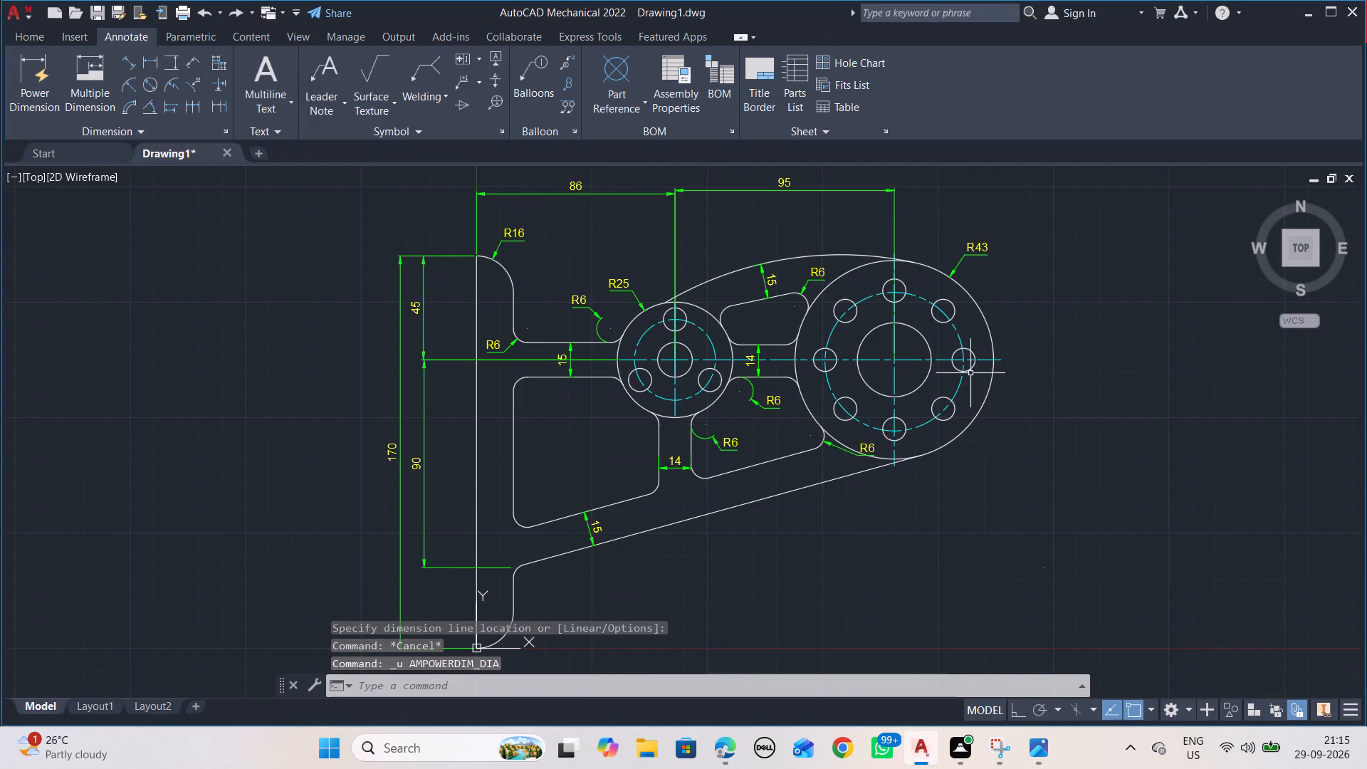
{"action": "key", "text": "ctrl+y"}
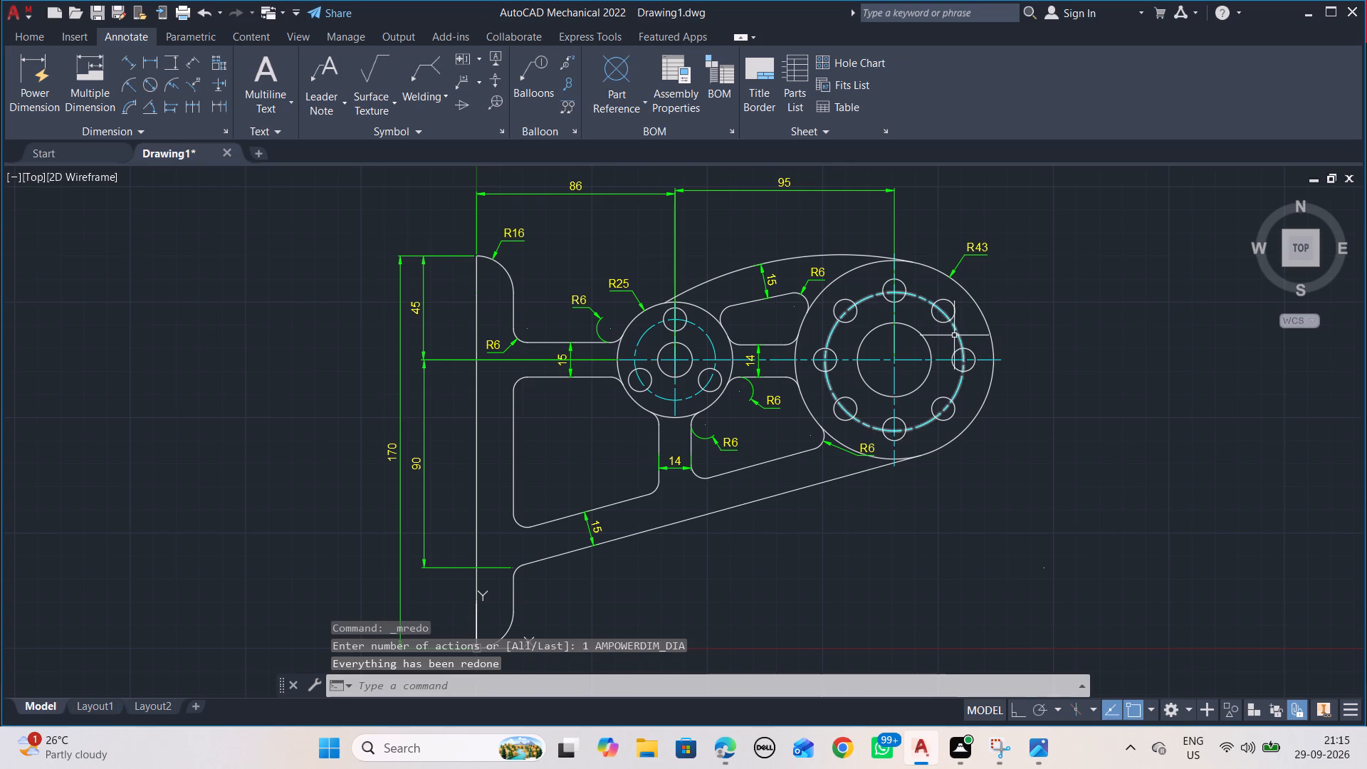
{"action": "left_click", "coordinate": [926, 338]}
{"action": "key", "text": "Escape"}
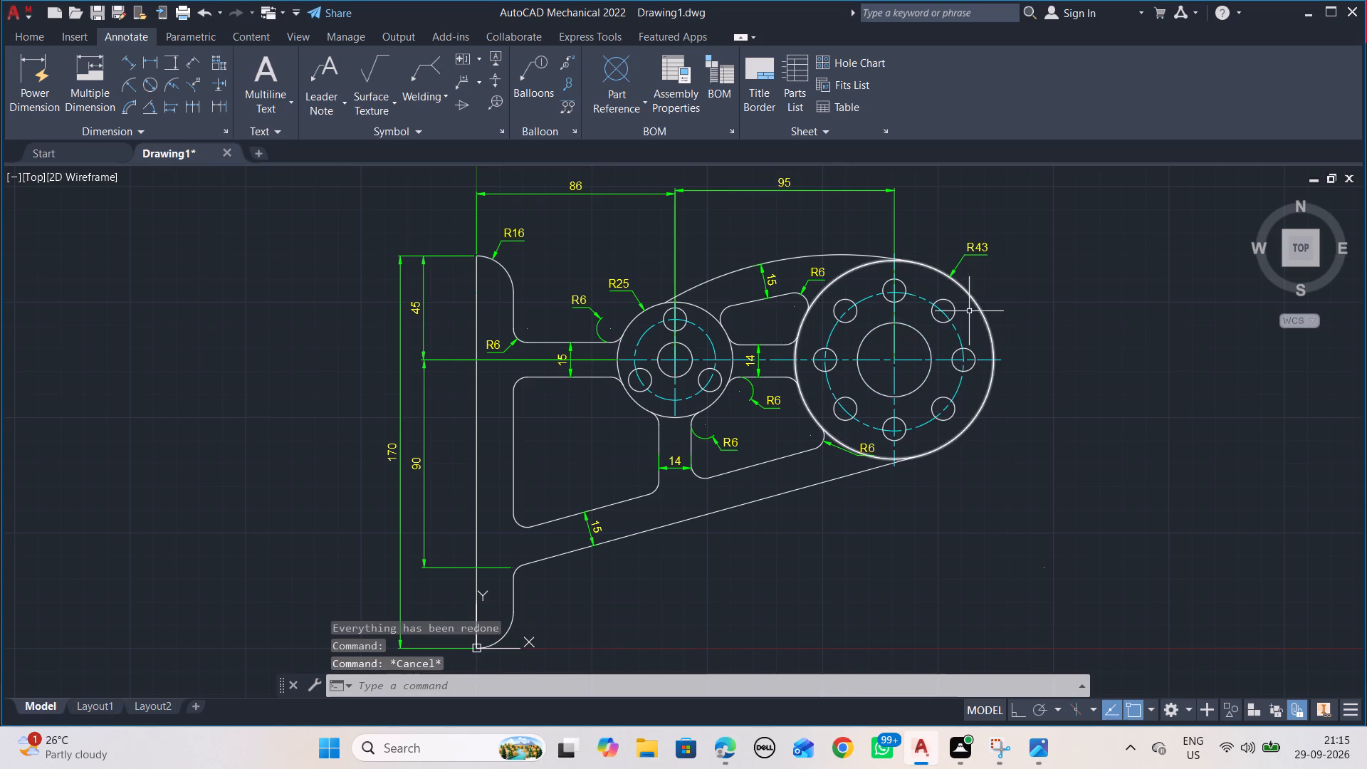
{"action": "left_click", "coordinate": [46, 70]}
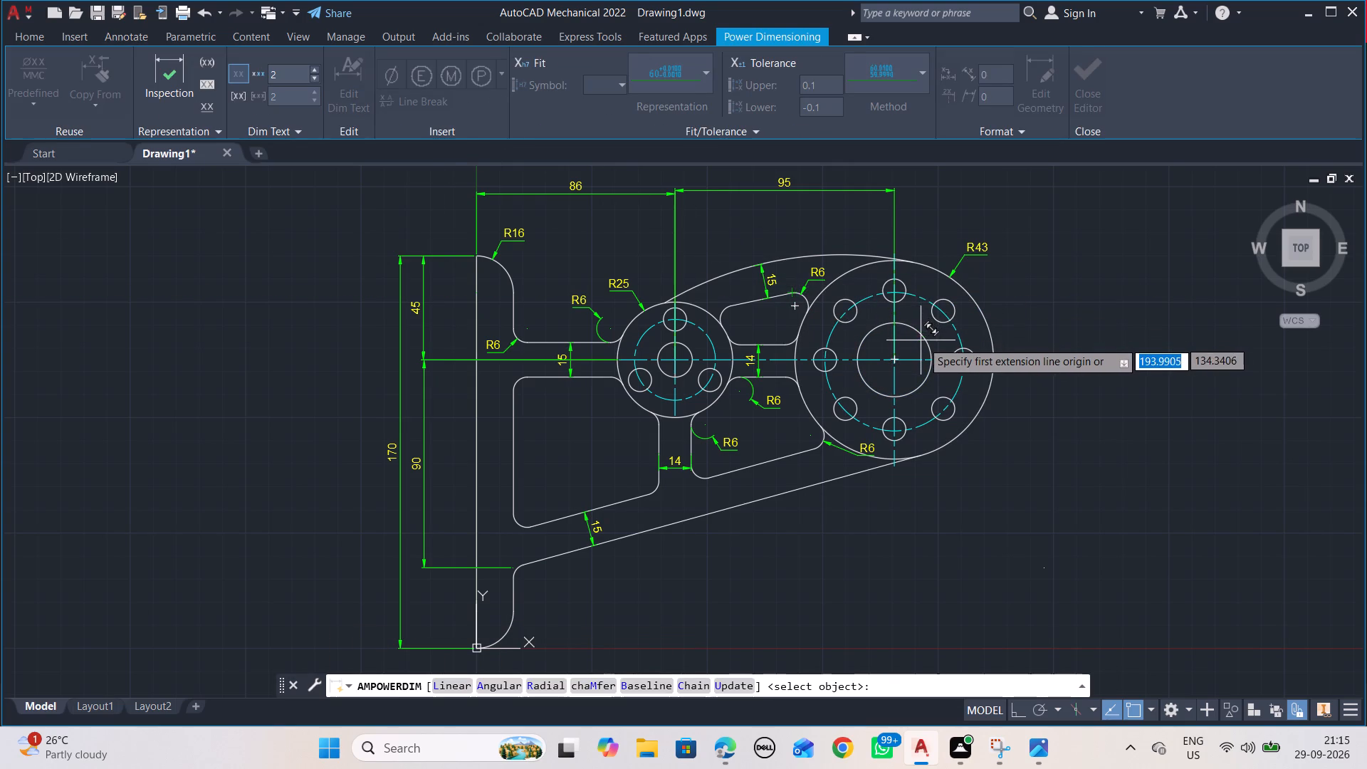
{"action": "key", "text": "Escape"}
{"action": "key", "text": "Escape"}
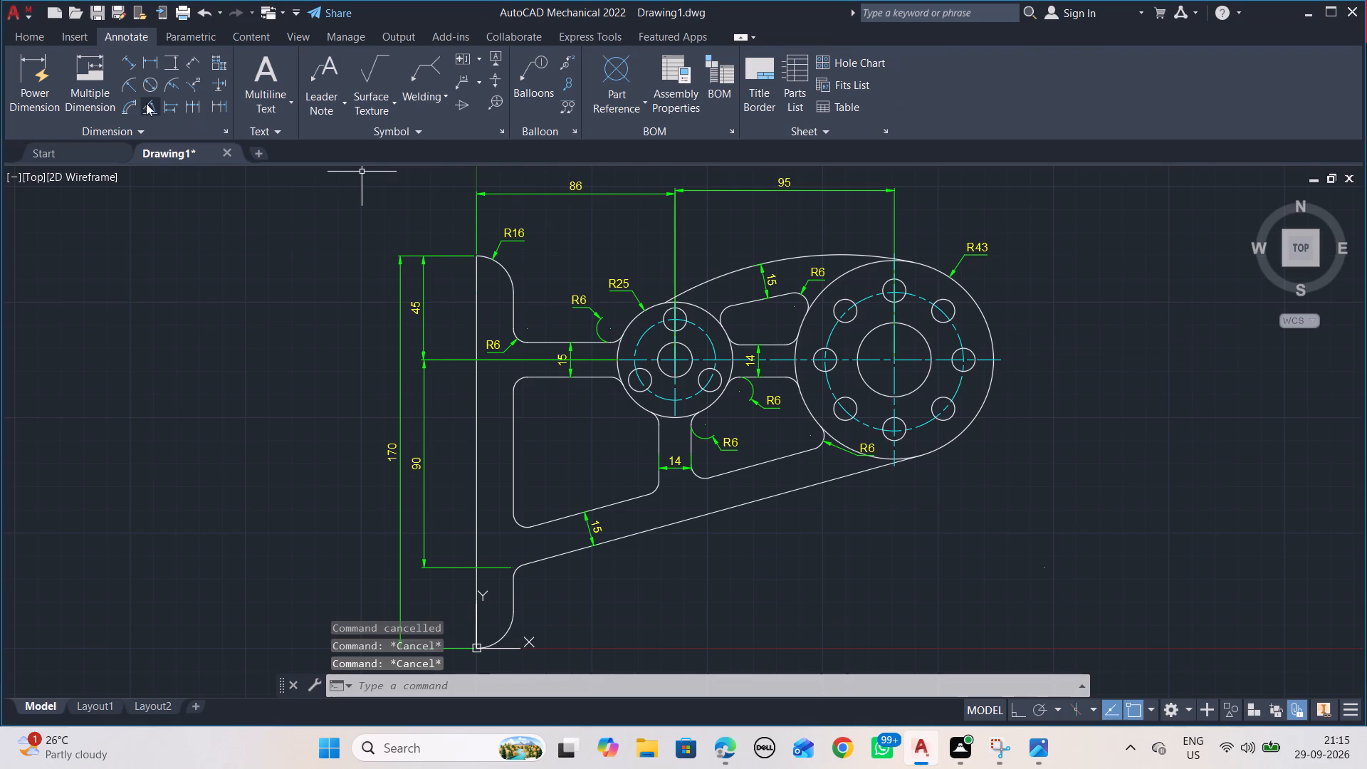
Add a diameter dimension to the large hub's central bore, placing its text outside the hub below the outer radius dimension.
{"action": "left_click", "coordinate": [156, 85]}
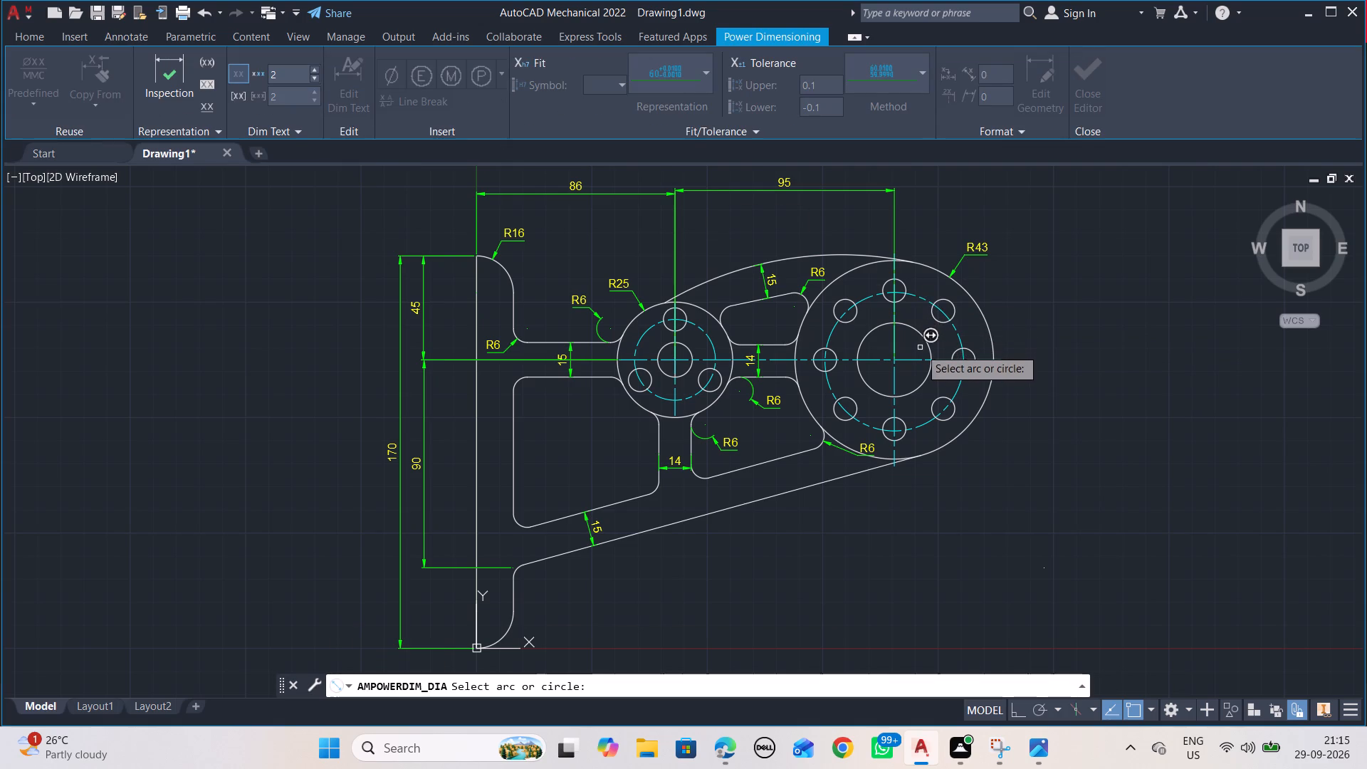
{"action": "left_click", "coordinate": [926, 343]}
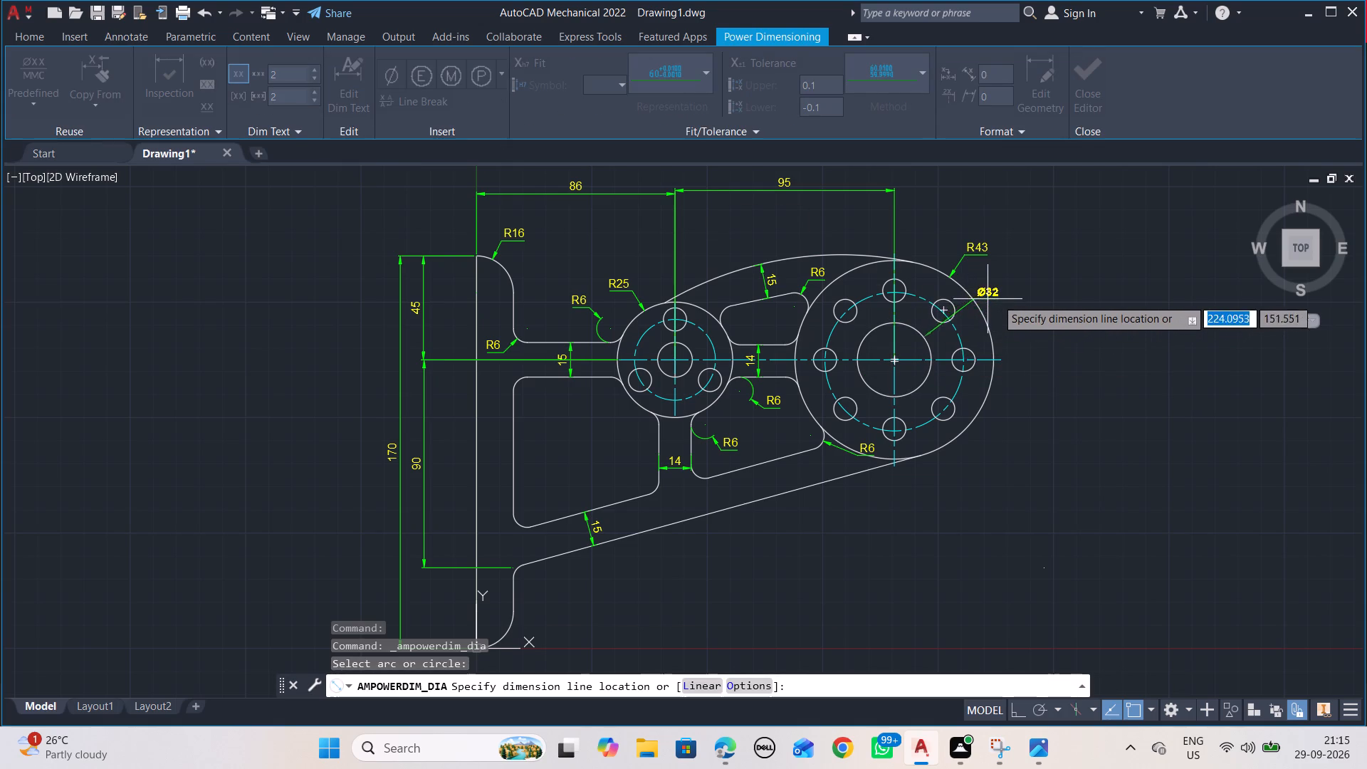
{"action": "left_click", "coordinate": [1005, 301]}
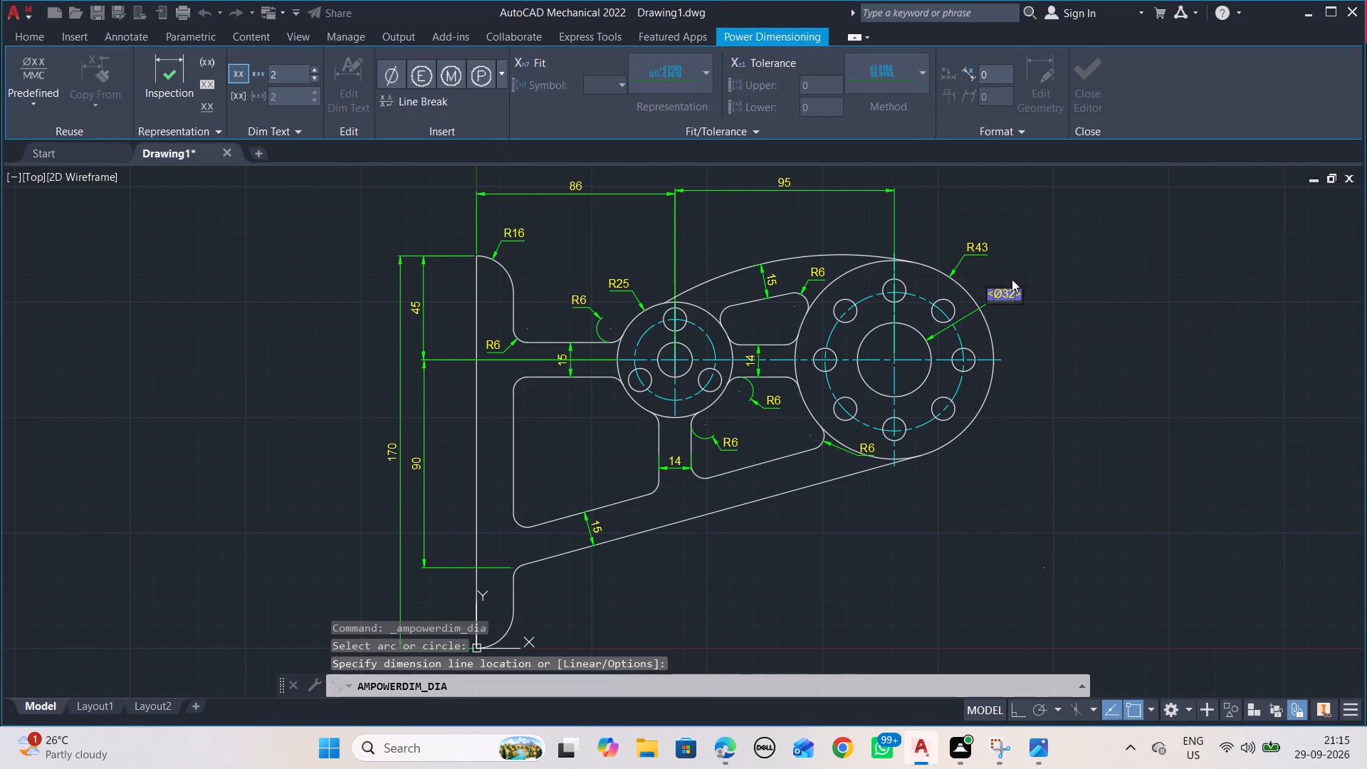
{"action": "left_click", "coordinate": [1012, 274]}
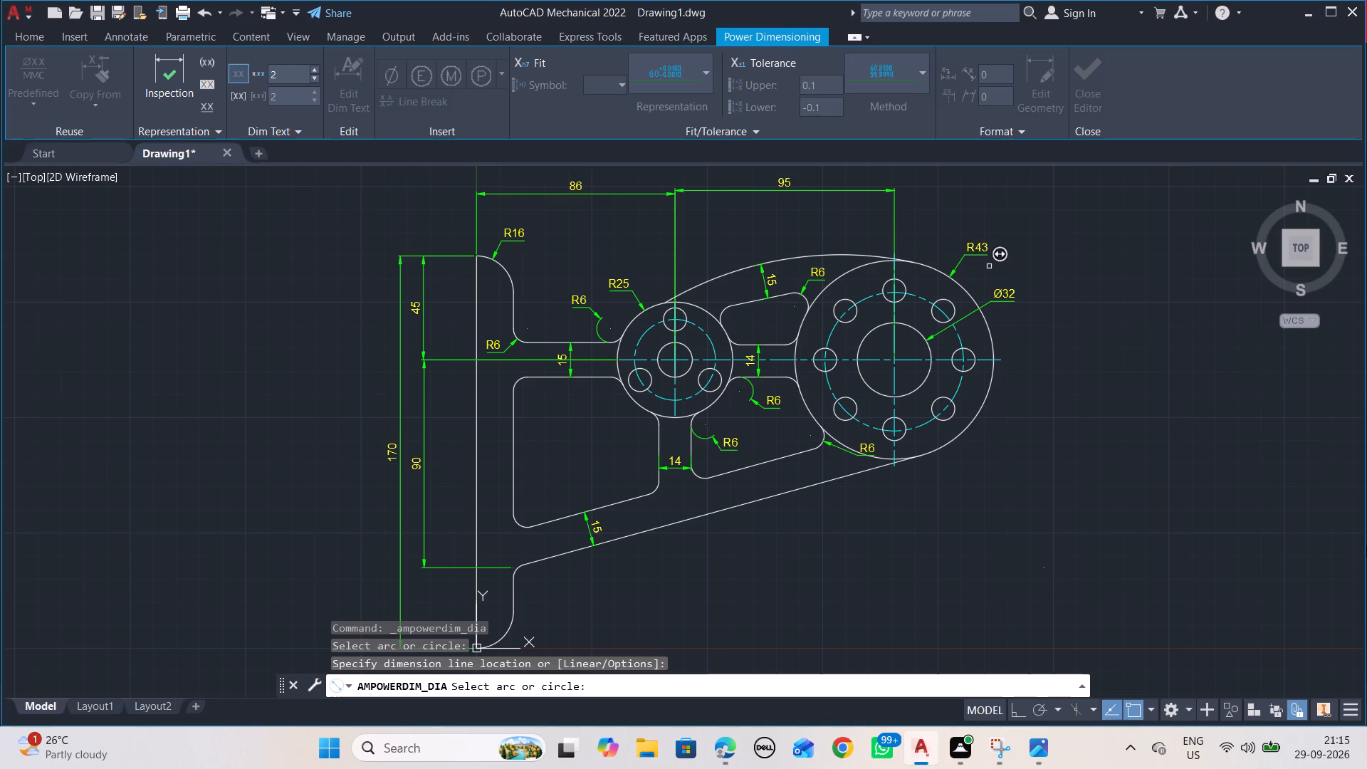
{"action": "key", "text": "Escape"}
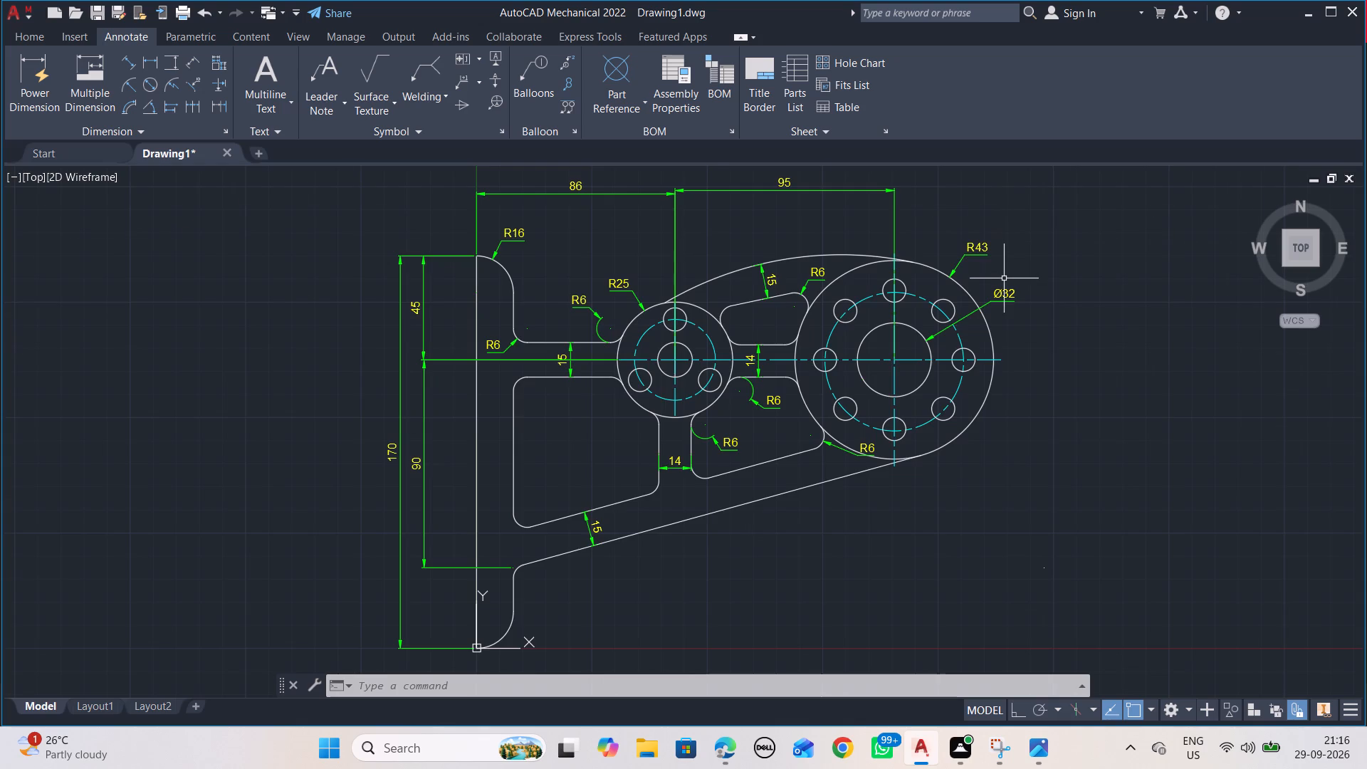
Add a diameter dimension to the large hub's bolt-circle hole farthest from the small hub, prefixing its text with "8HOLES ".
{"action": "scroll", "coordinate": [1004, 278], "scroll_direction": "up", "scroll_amount": 2}
{"action": "key", "text": "alt+Tab"}
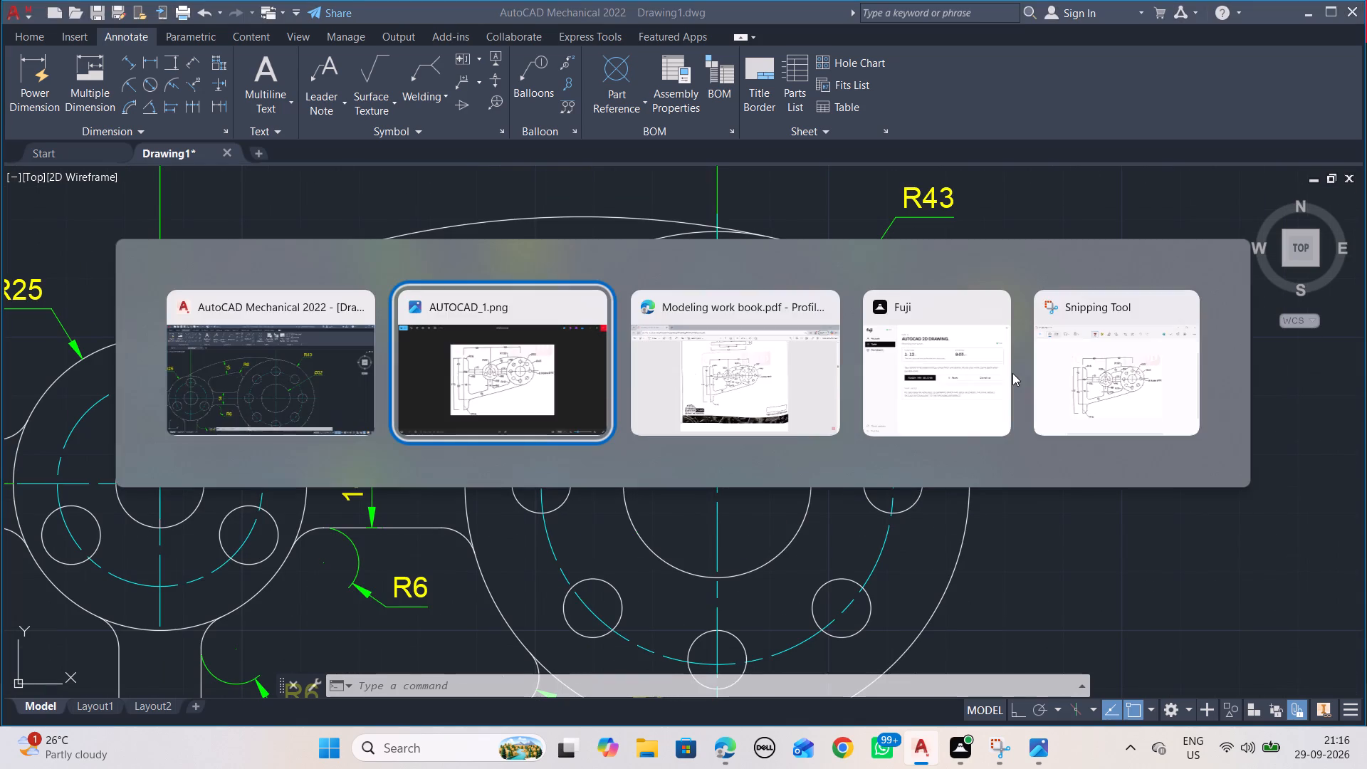
{"action": "key", "text": "alt+Tab"}
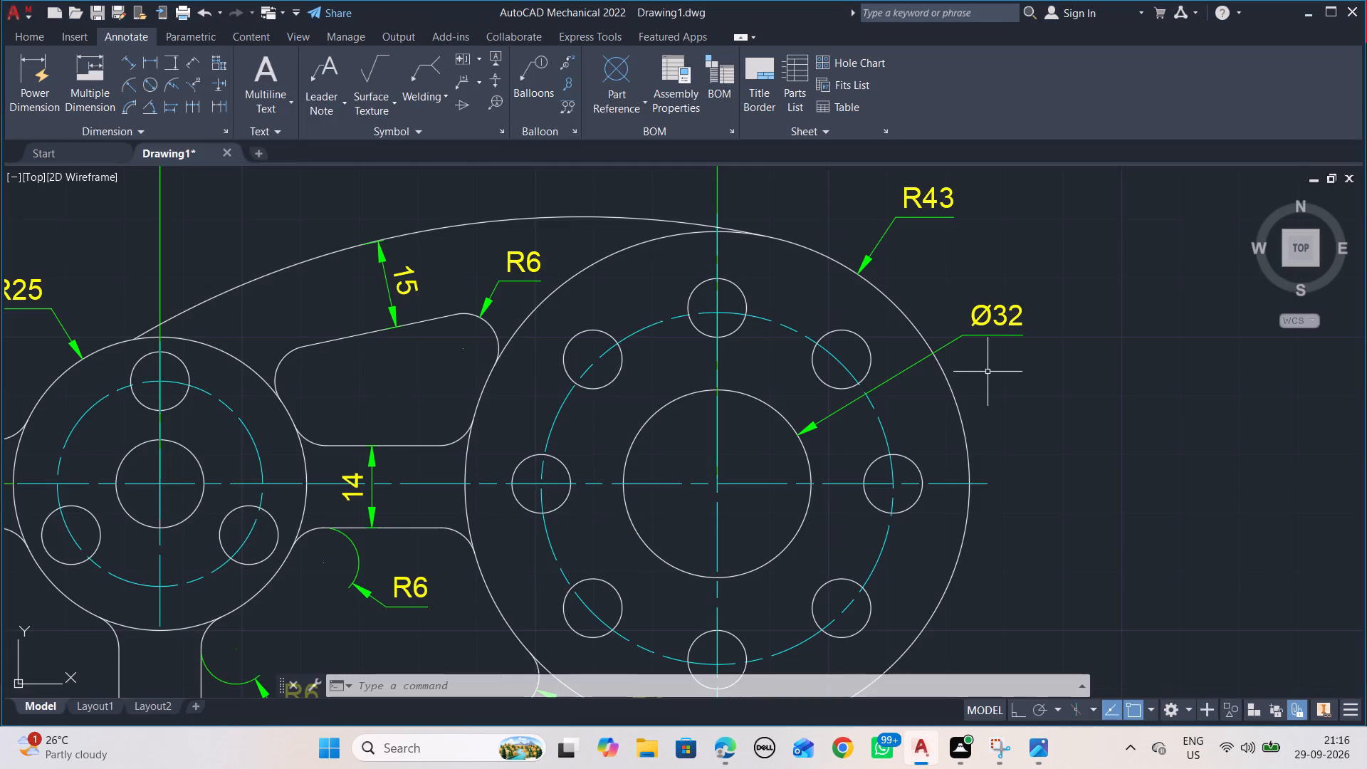
{"action": "left_click", "coordinate": [41, 84]}
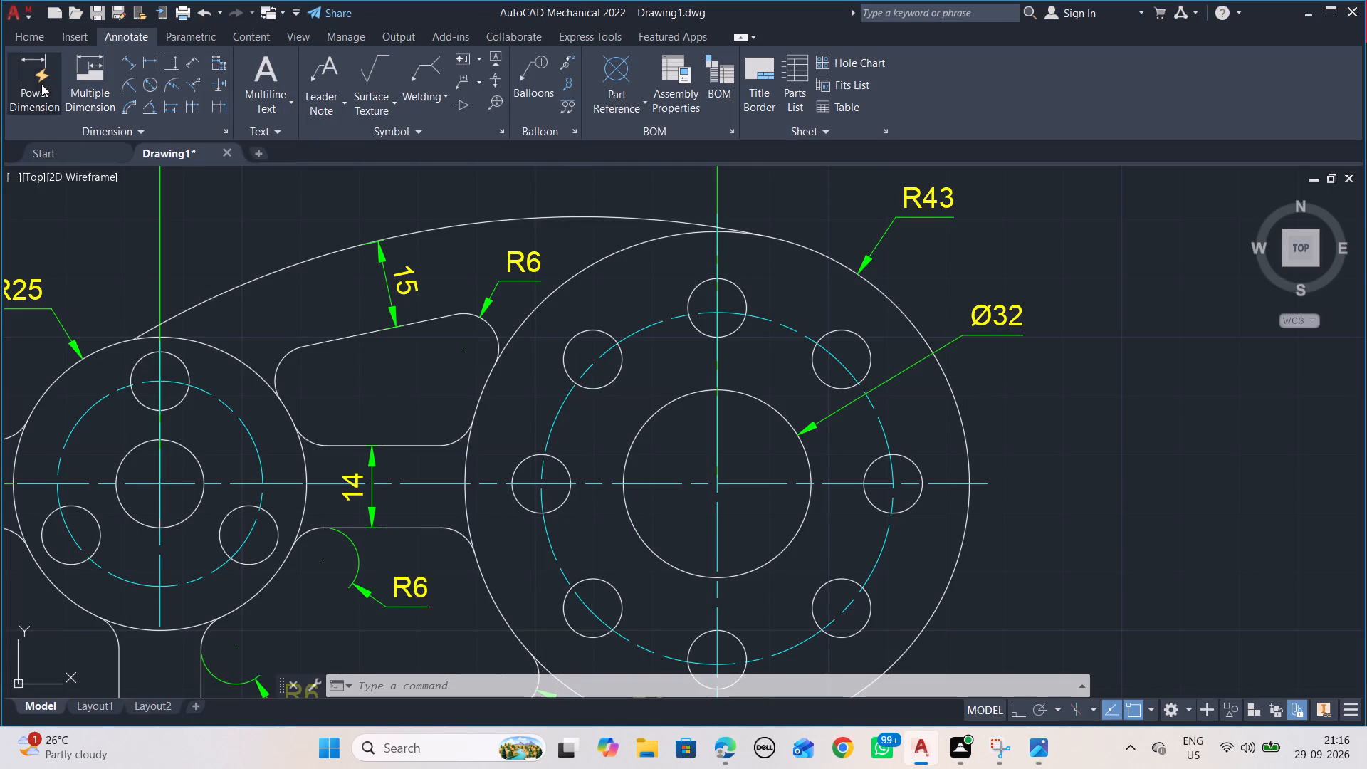
{"action": "key", "text": "Escape"}
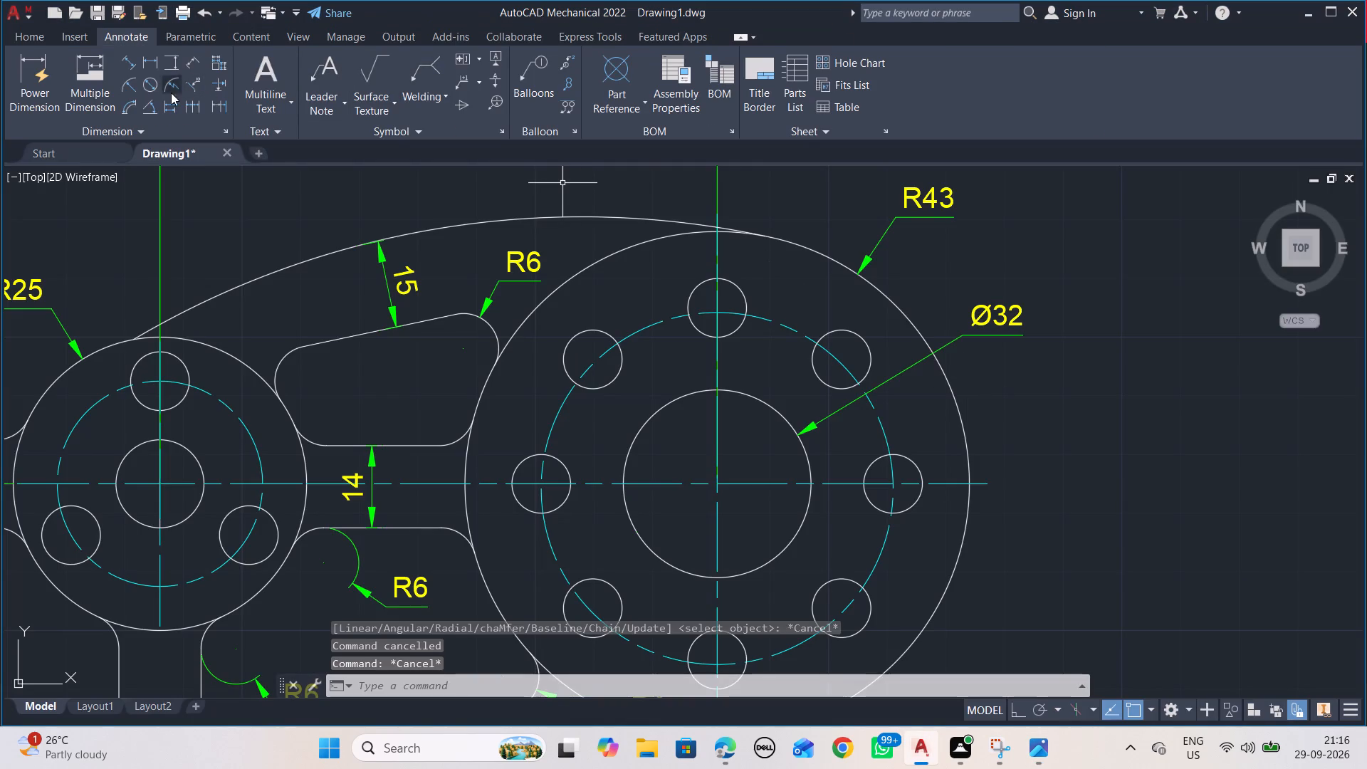
{"action": "left_click", "coordinate": [157, 93]}
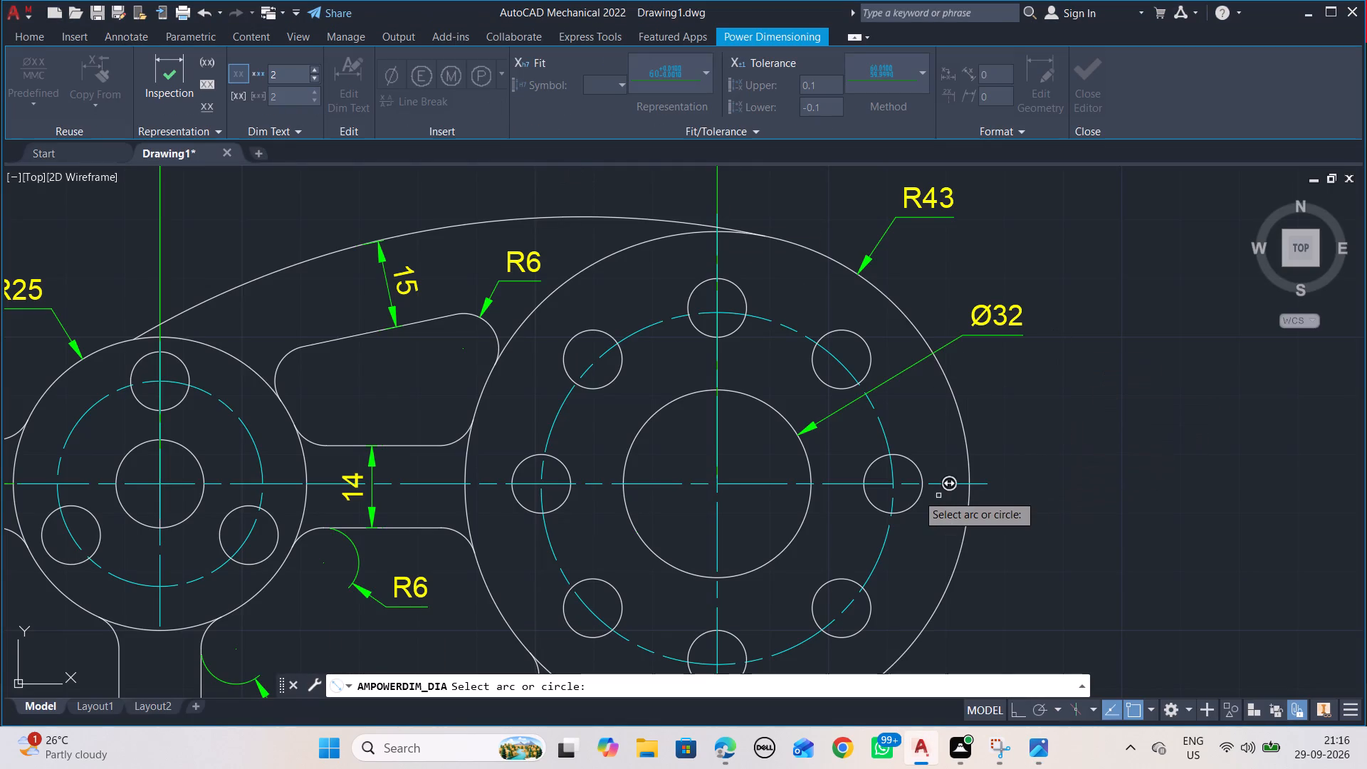
{"action": "left_click", "coordinate": [918, 500]}
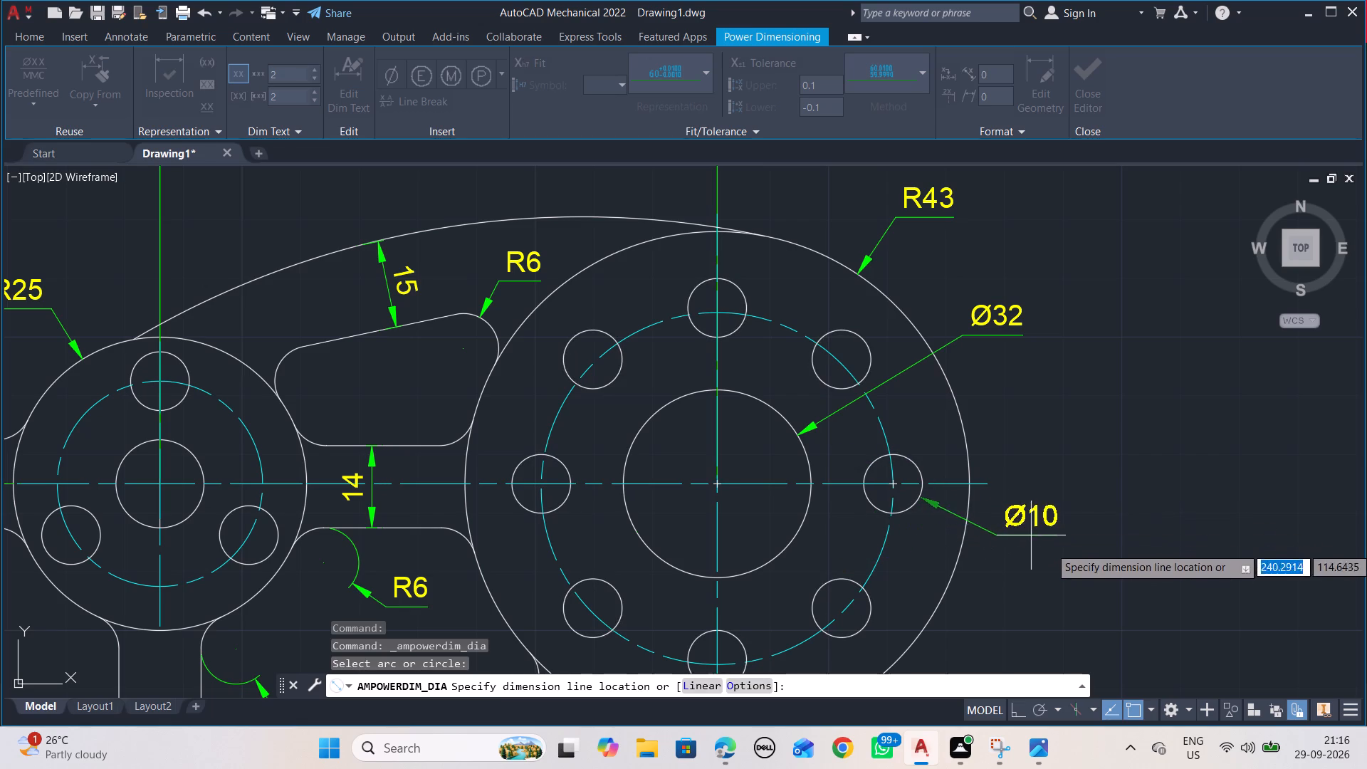
{"action": "left_click", "coordinate": [1077, 559]}
{"action": "key", "text": "alt+Tab"}
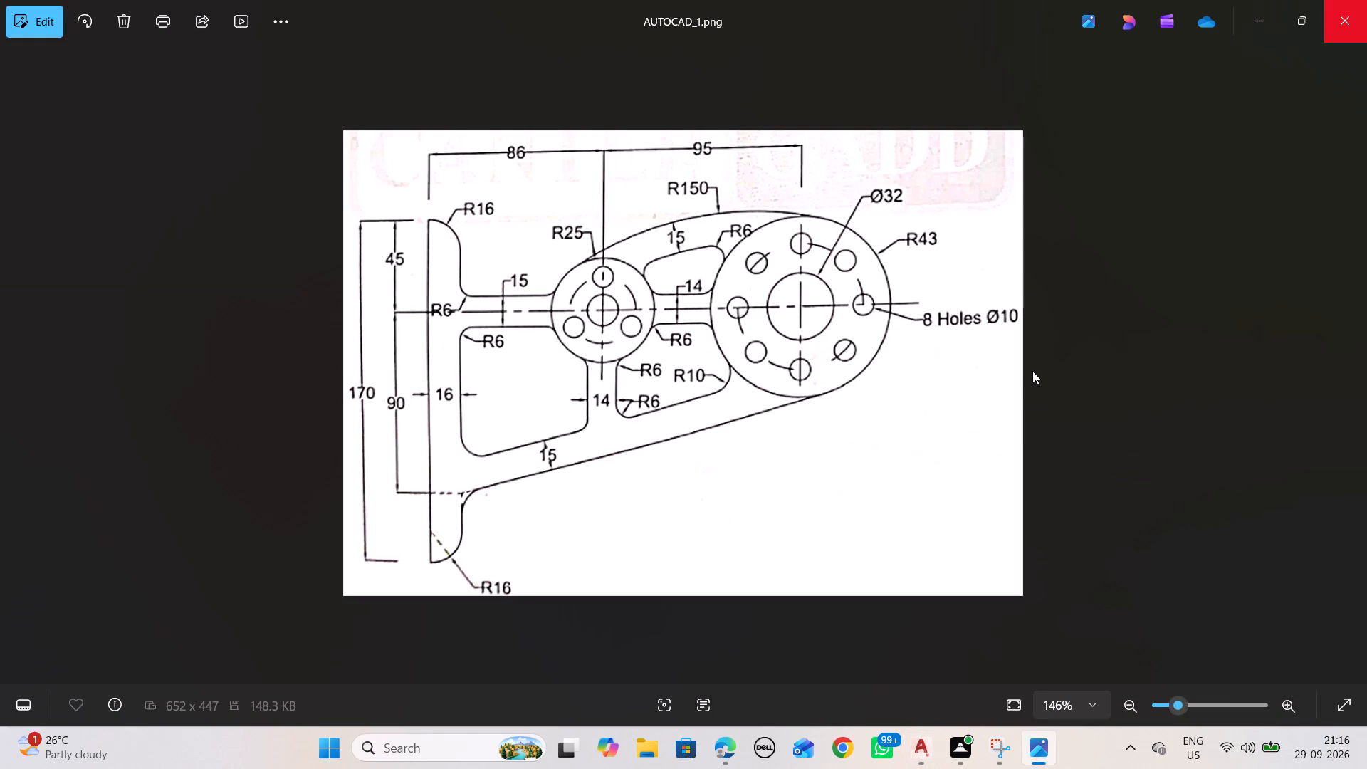
{"action": "key", "text": "alt+Tab"}
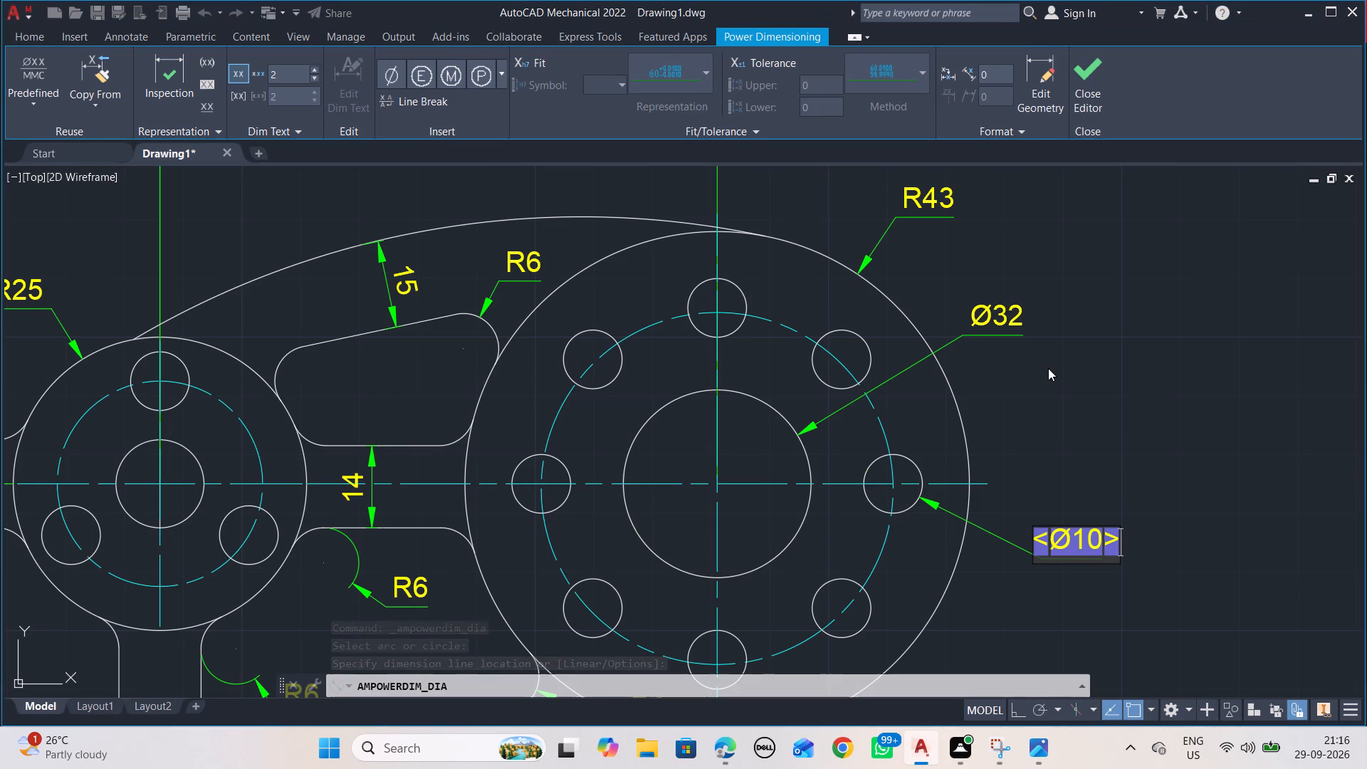
{"action": "key", "text": "Left"}
{"action": "key", "text": "Left"}
{"action": "key", "text": "Left"}
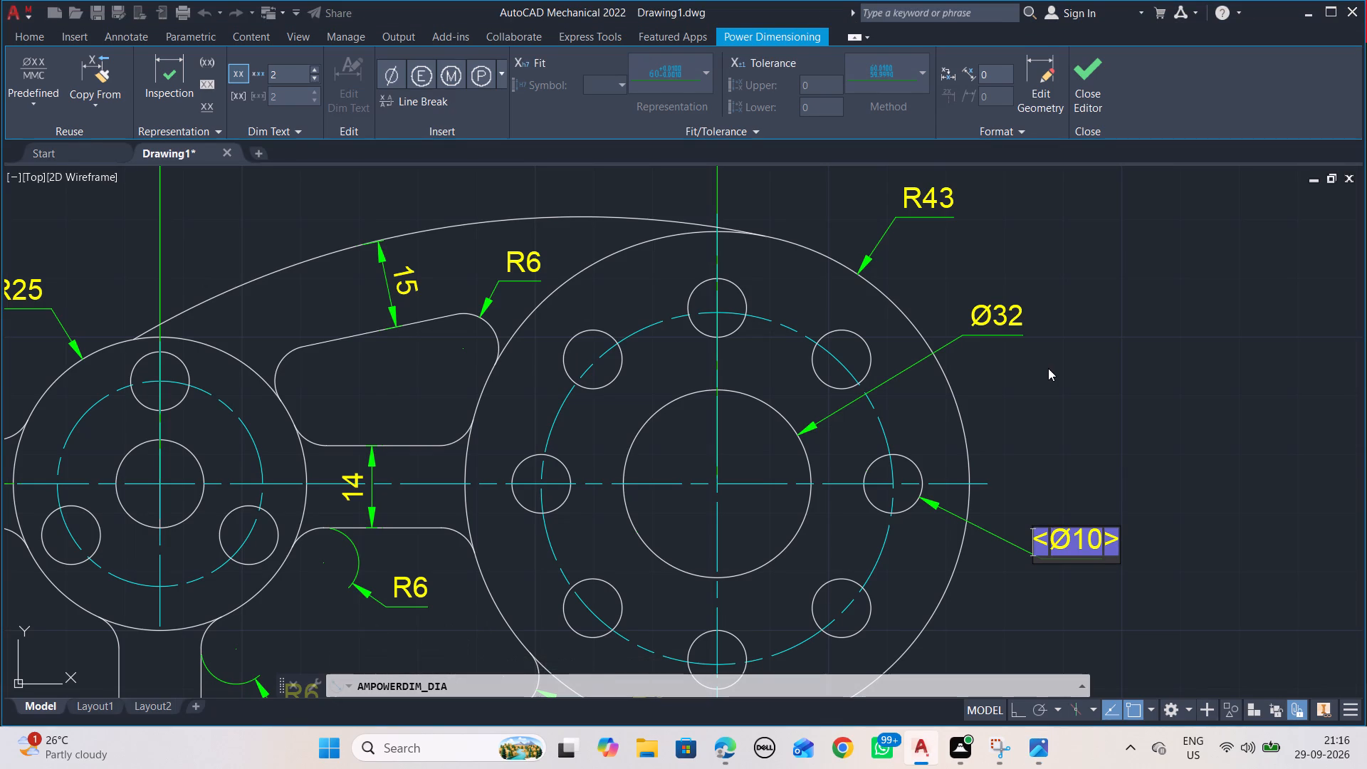
{"action": "key", "text": "8"}
{"action": "type", "text": "HOLES"}
{"action": "key", "text": "space"}
{"action": "left_click", "coordinate": [1231, 401]}
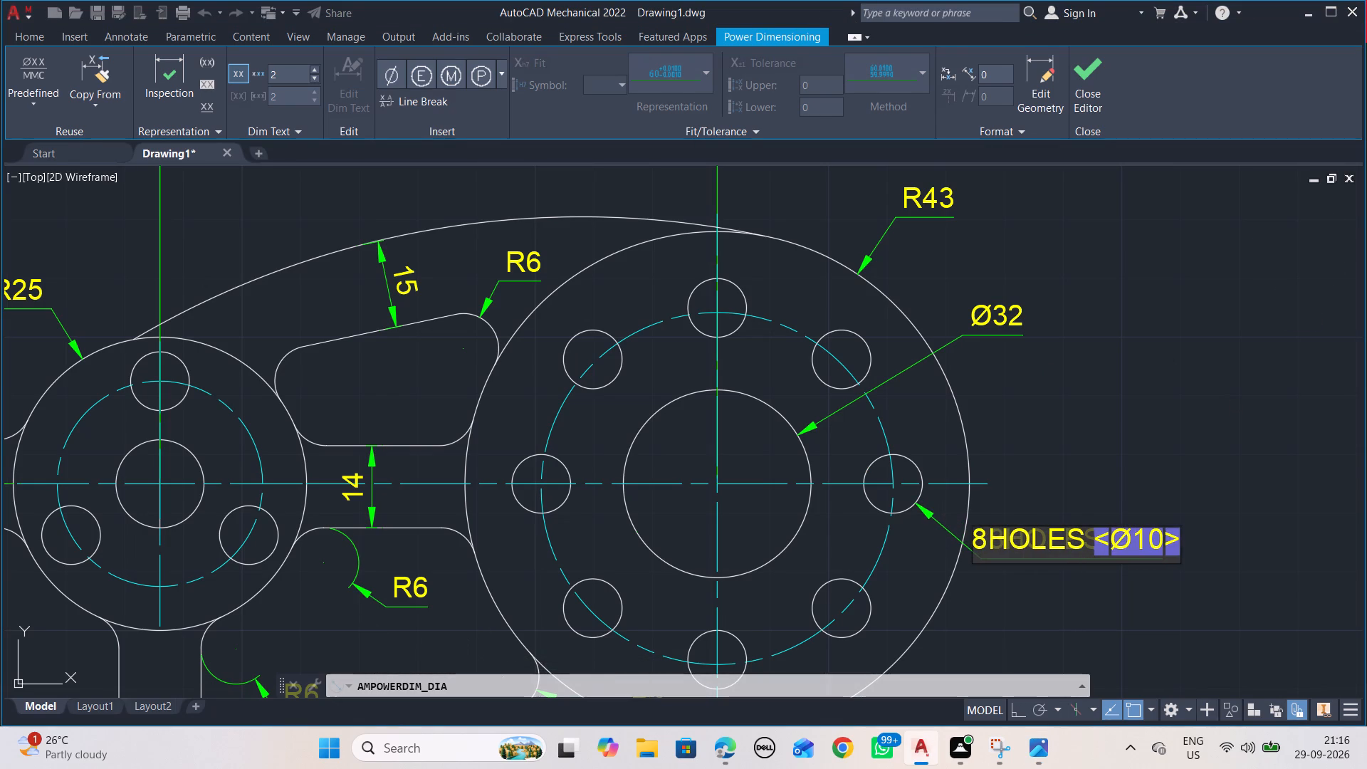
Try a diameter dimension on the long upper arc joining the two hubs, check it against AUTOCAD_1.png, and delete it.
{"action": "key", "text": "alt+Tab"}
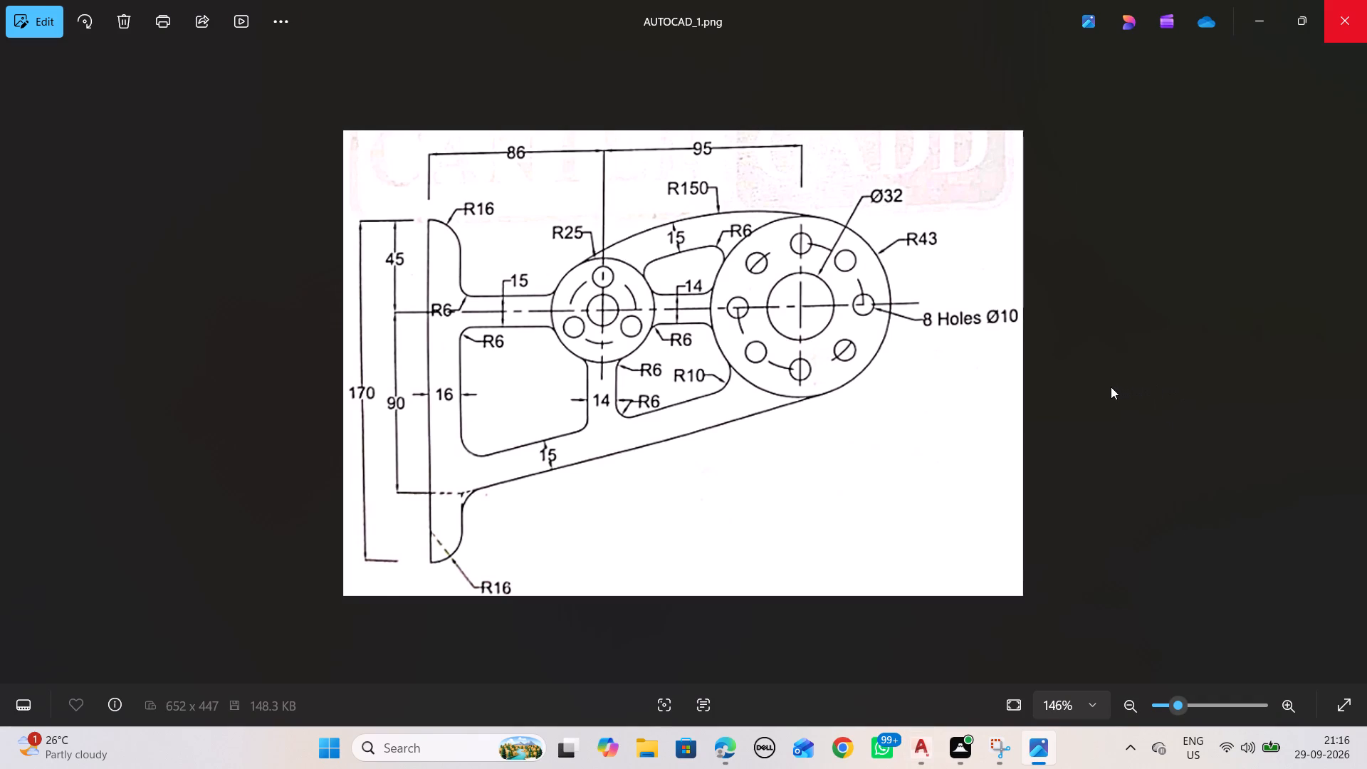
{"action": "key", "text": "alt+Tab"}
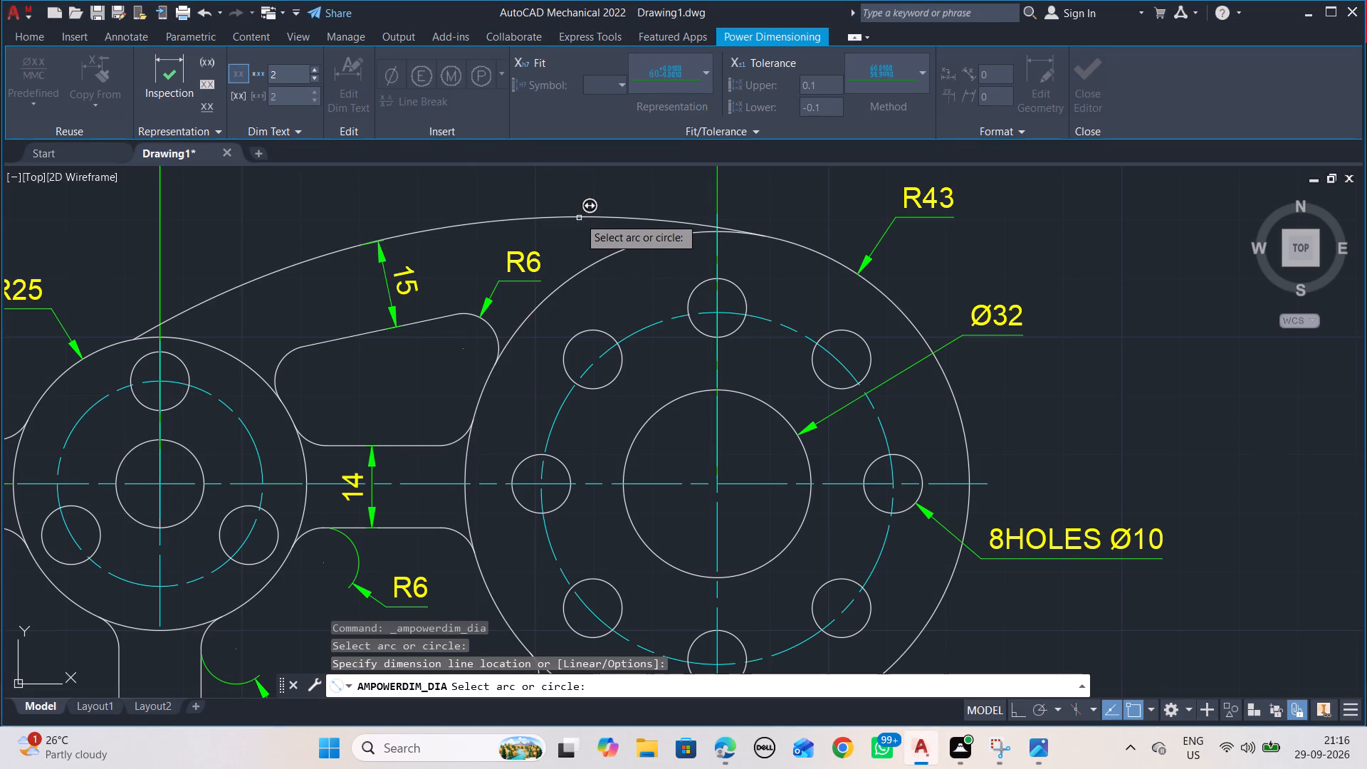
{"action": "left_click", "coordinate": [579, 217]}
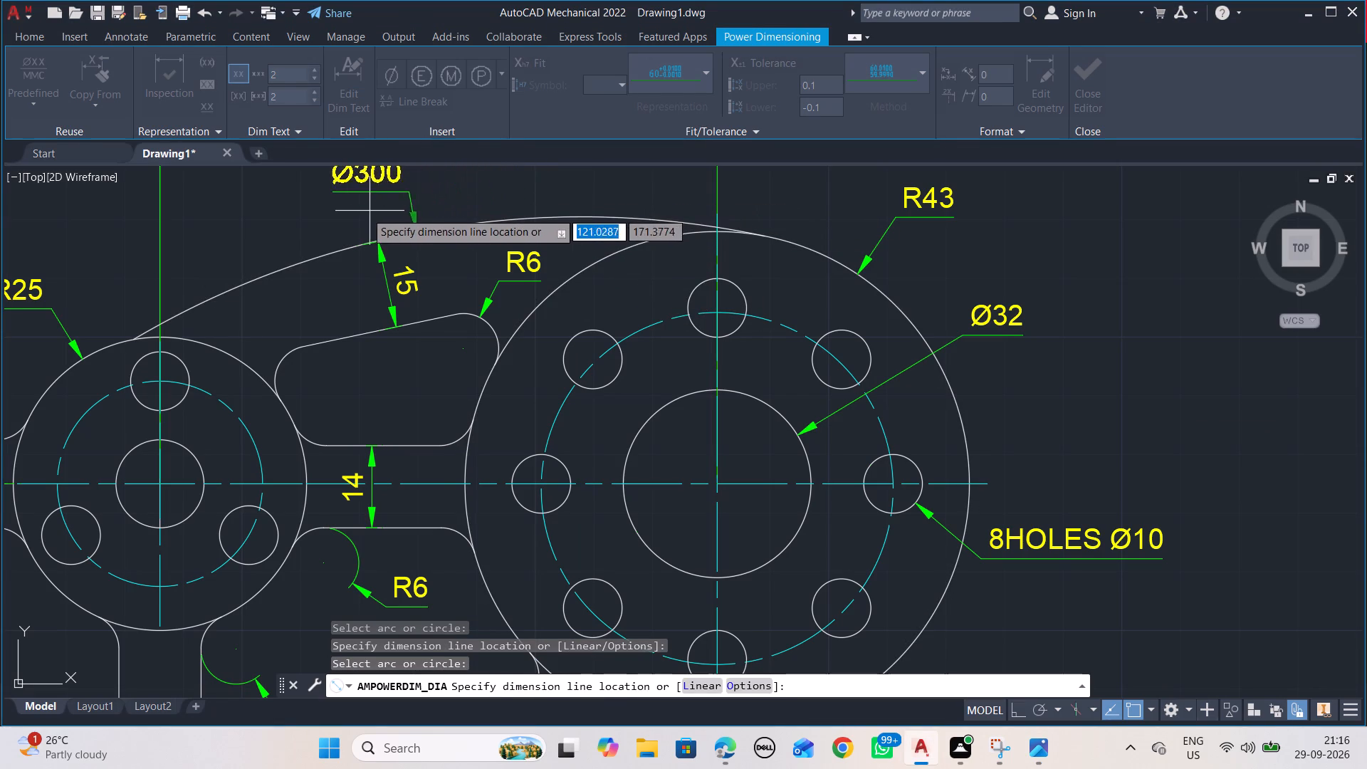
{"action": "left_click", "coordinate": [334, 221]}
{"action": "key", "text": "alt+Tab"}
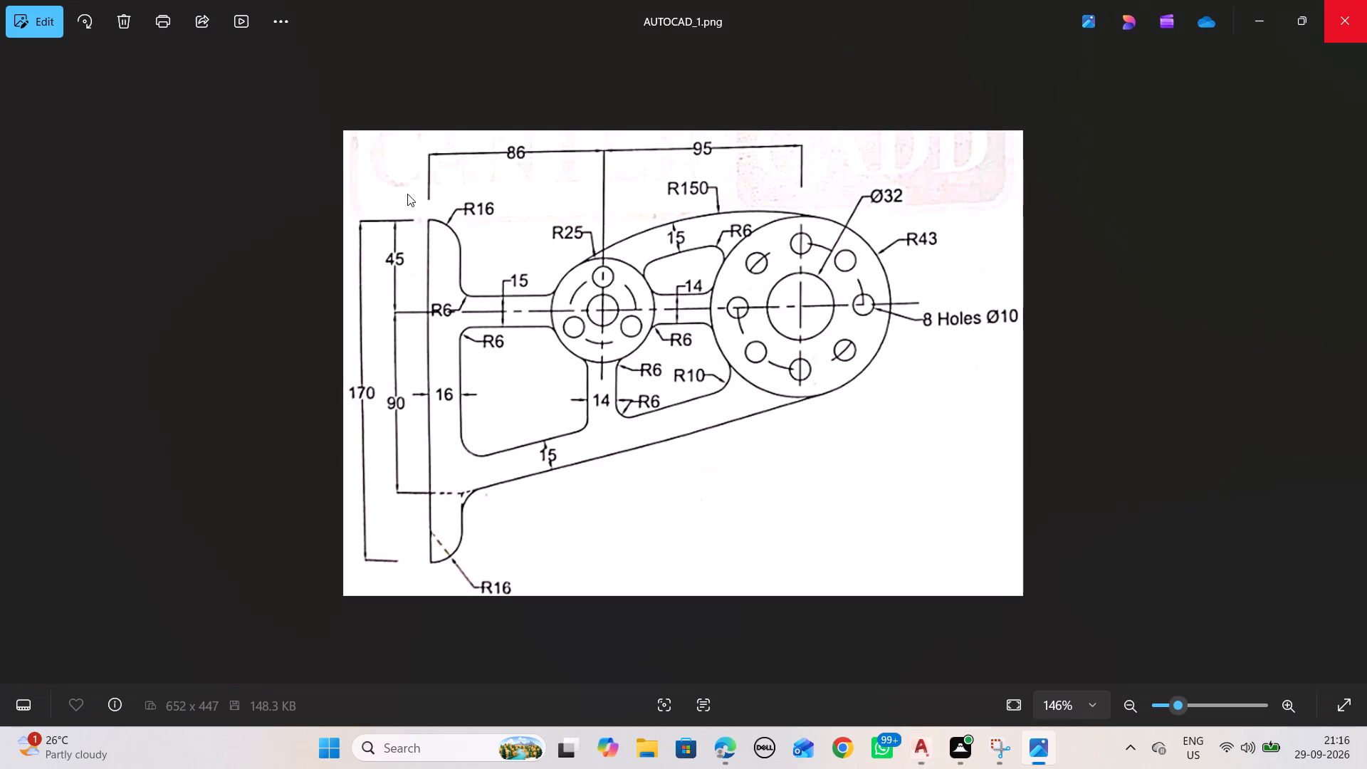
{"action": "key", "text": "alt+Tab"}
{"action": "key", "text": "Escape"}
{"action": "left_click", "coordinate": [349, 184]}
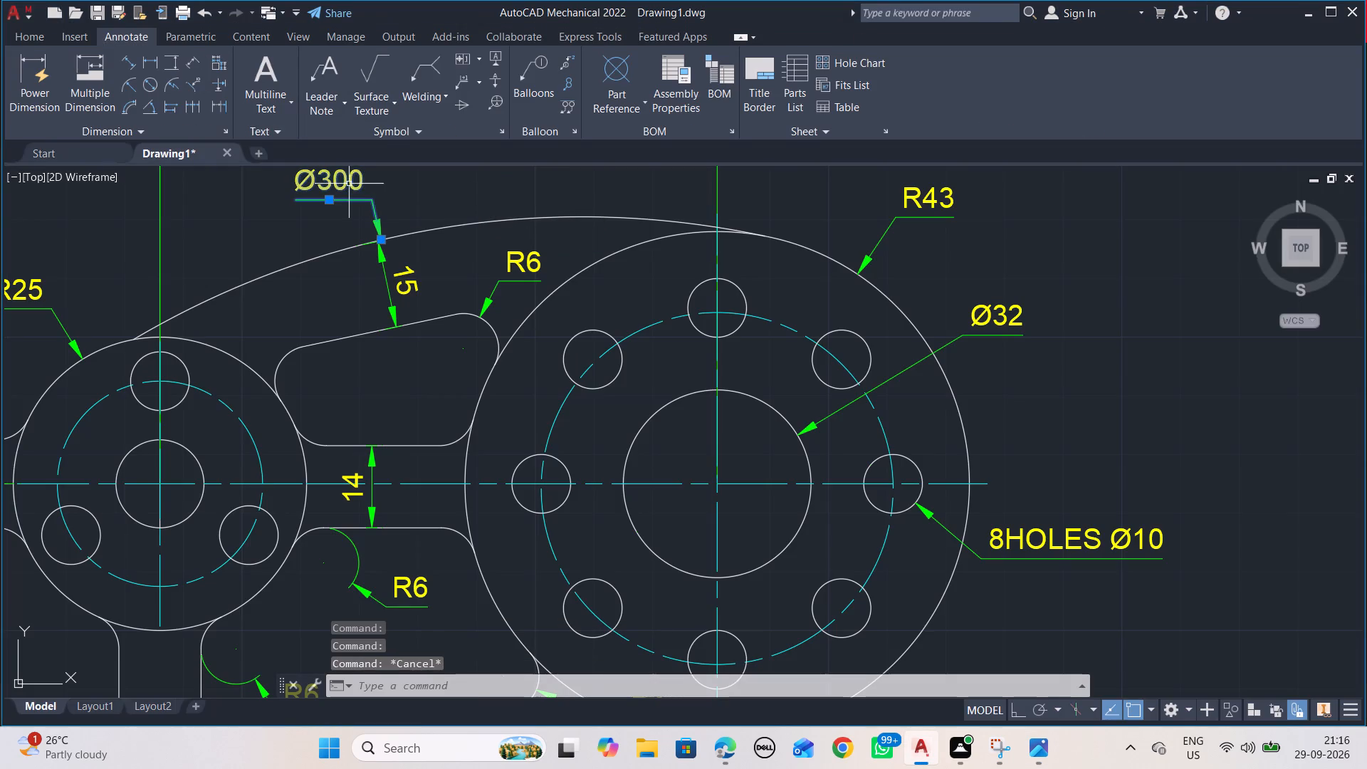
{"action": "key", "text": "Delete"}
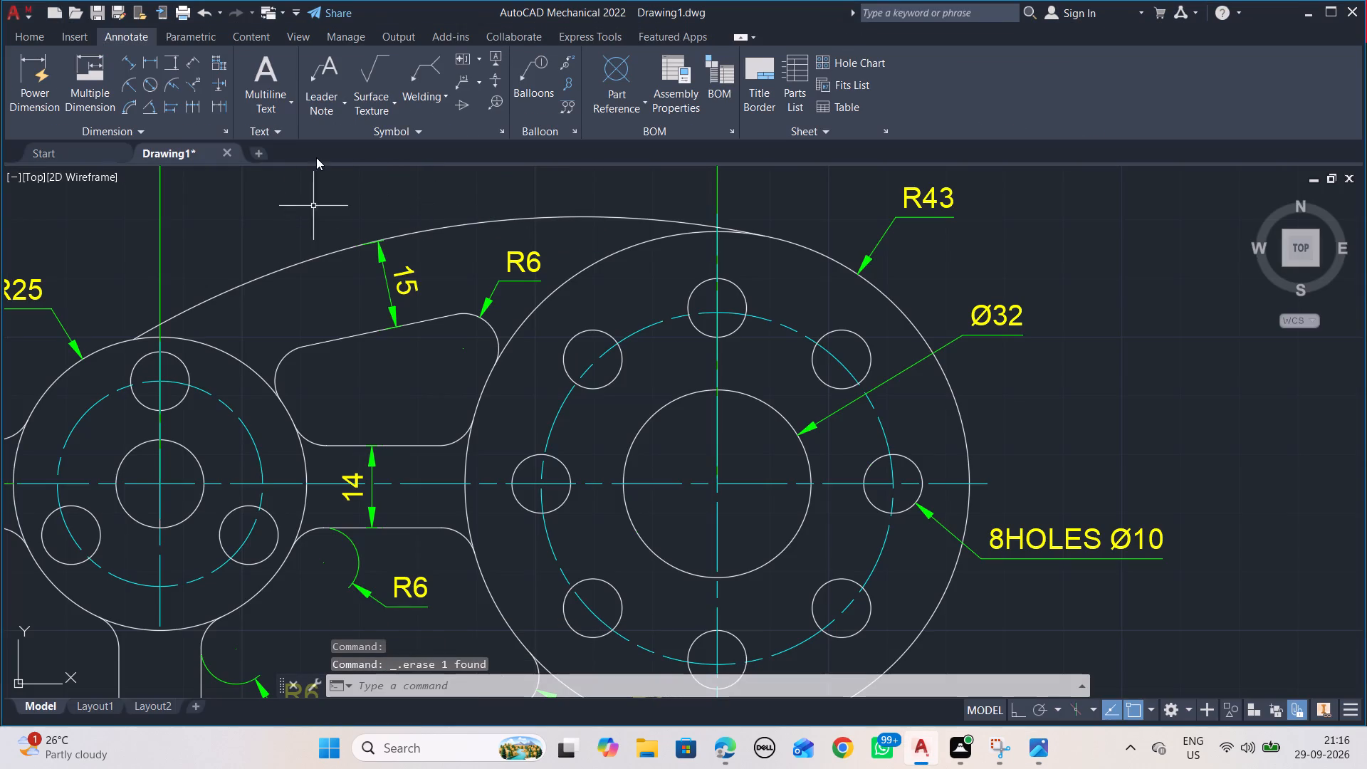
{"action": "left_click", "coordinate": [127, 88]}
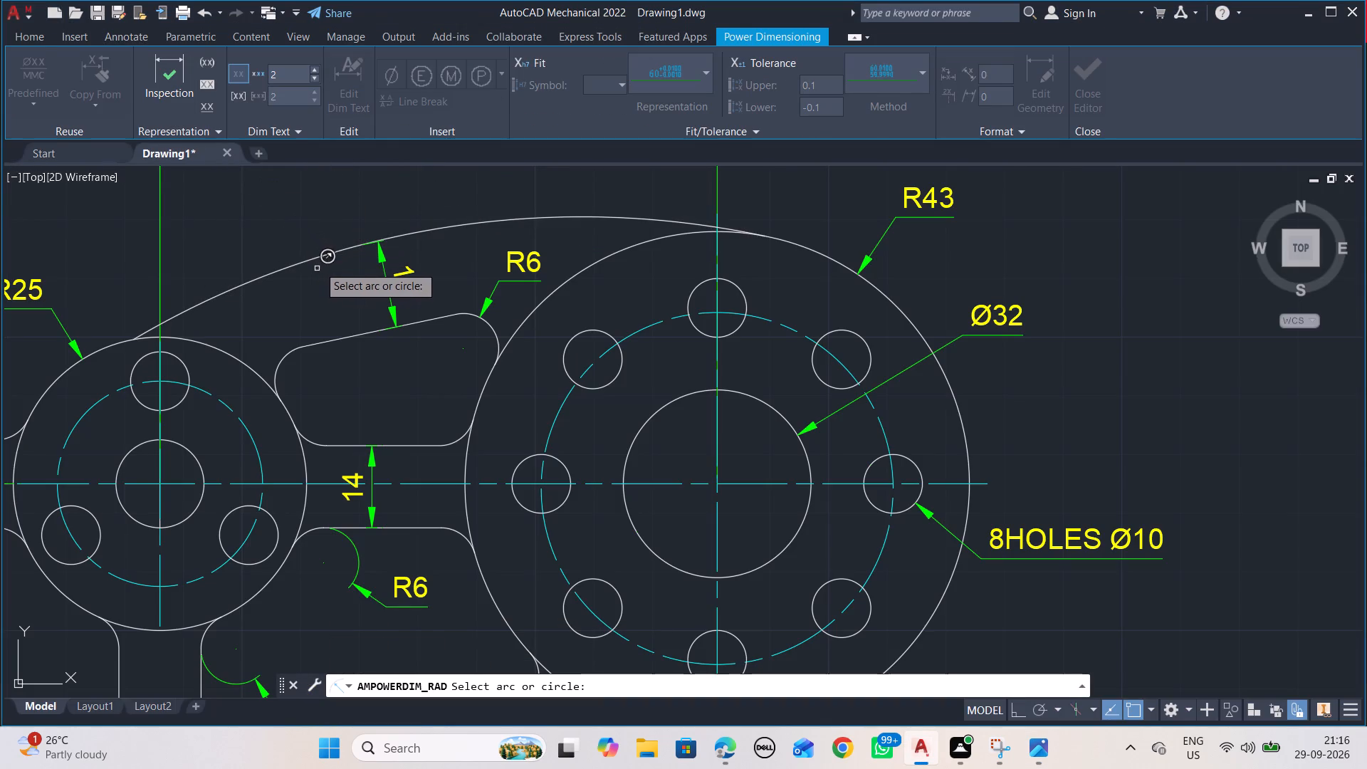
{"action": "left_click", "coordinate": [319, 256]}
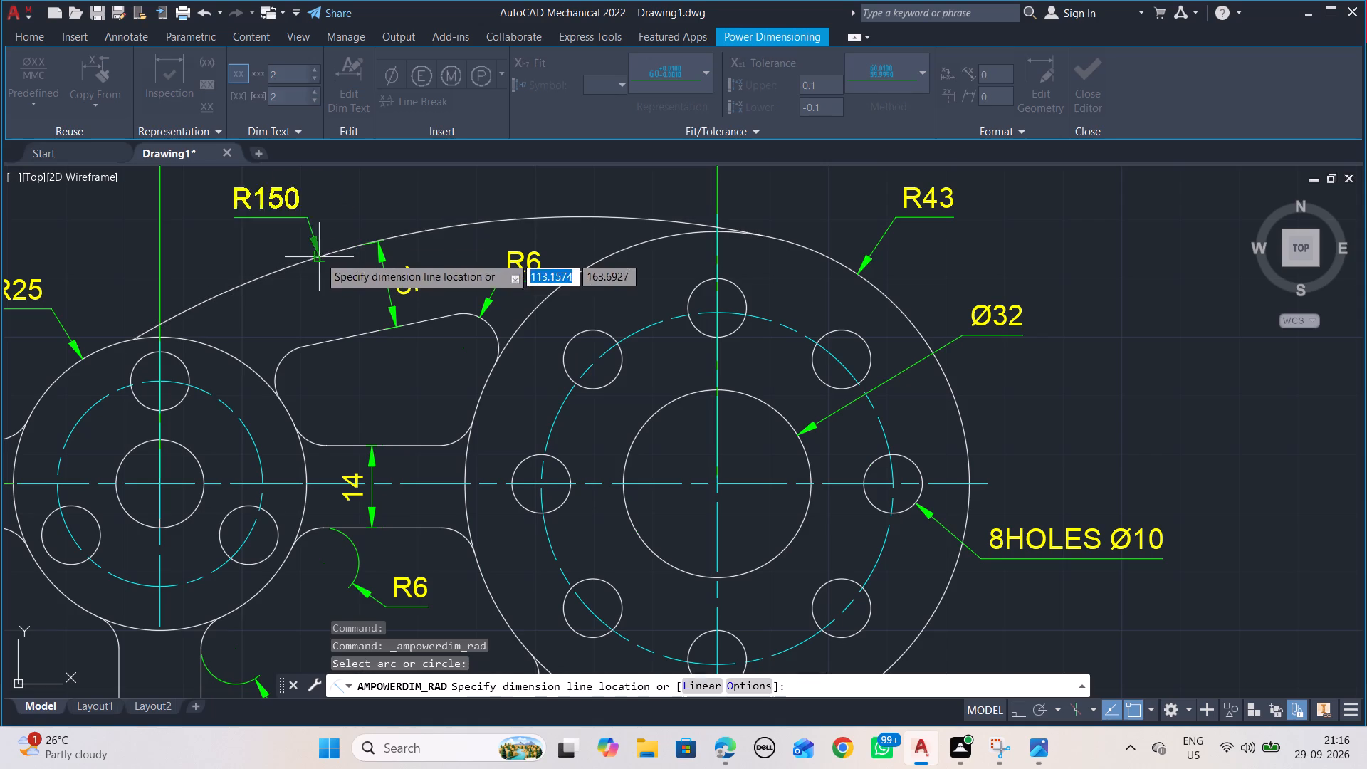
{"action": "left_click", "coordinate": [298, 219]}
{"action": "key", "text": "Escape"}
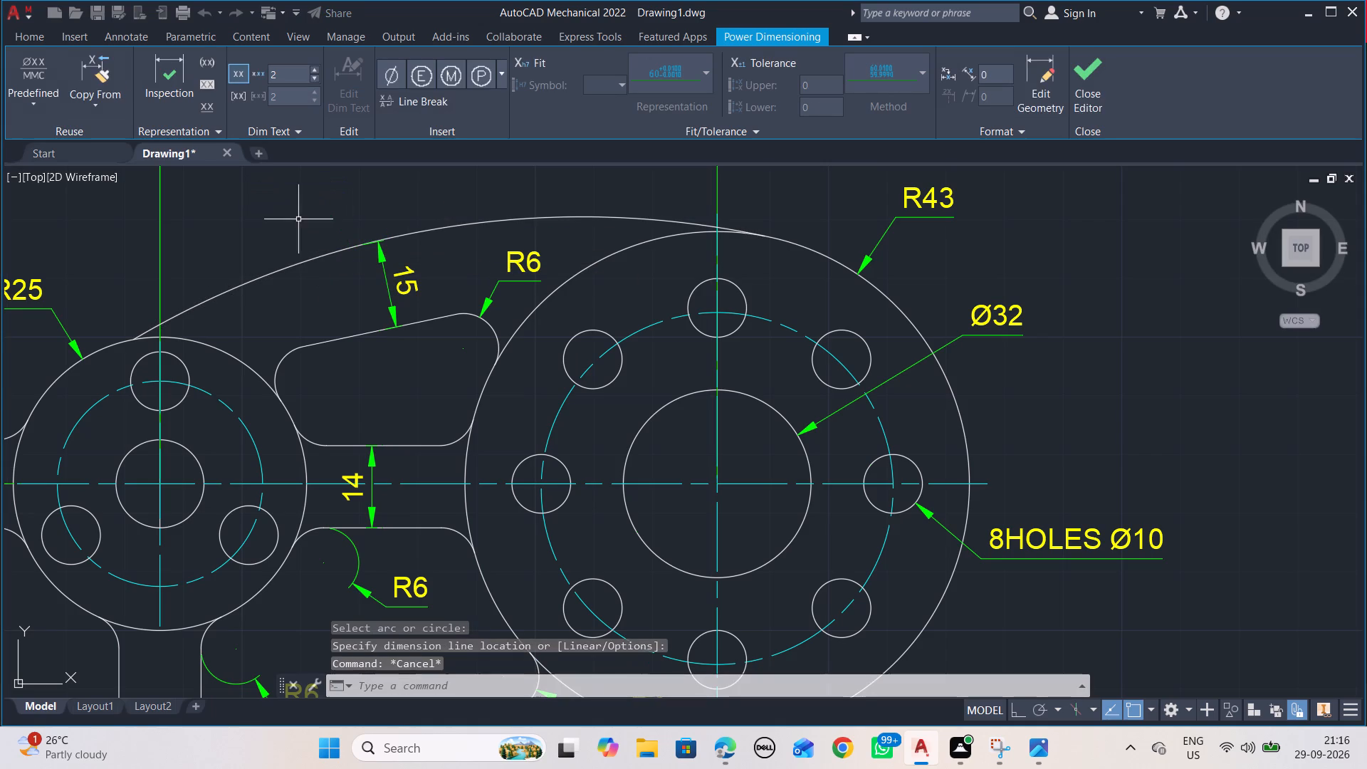
Add a radius dimension to the long upper arc joining the two hubs, placing its text above the arc.
{"action": "left_click", "coordinate": [127, 93]}
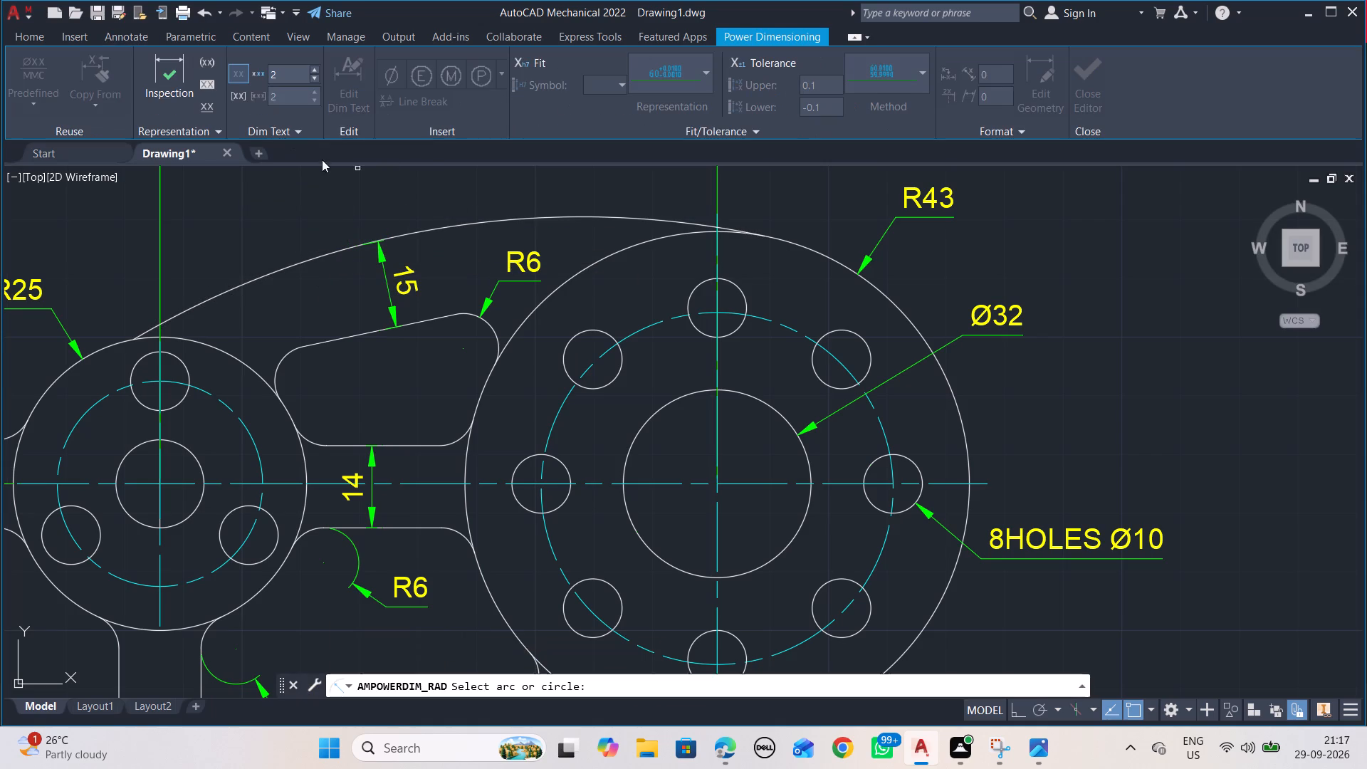
{"action": "left_click", "coordinate": [421, 234]}
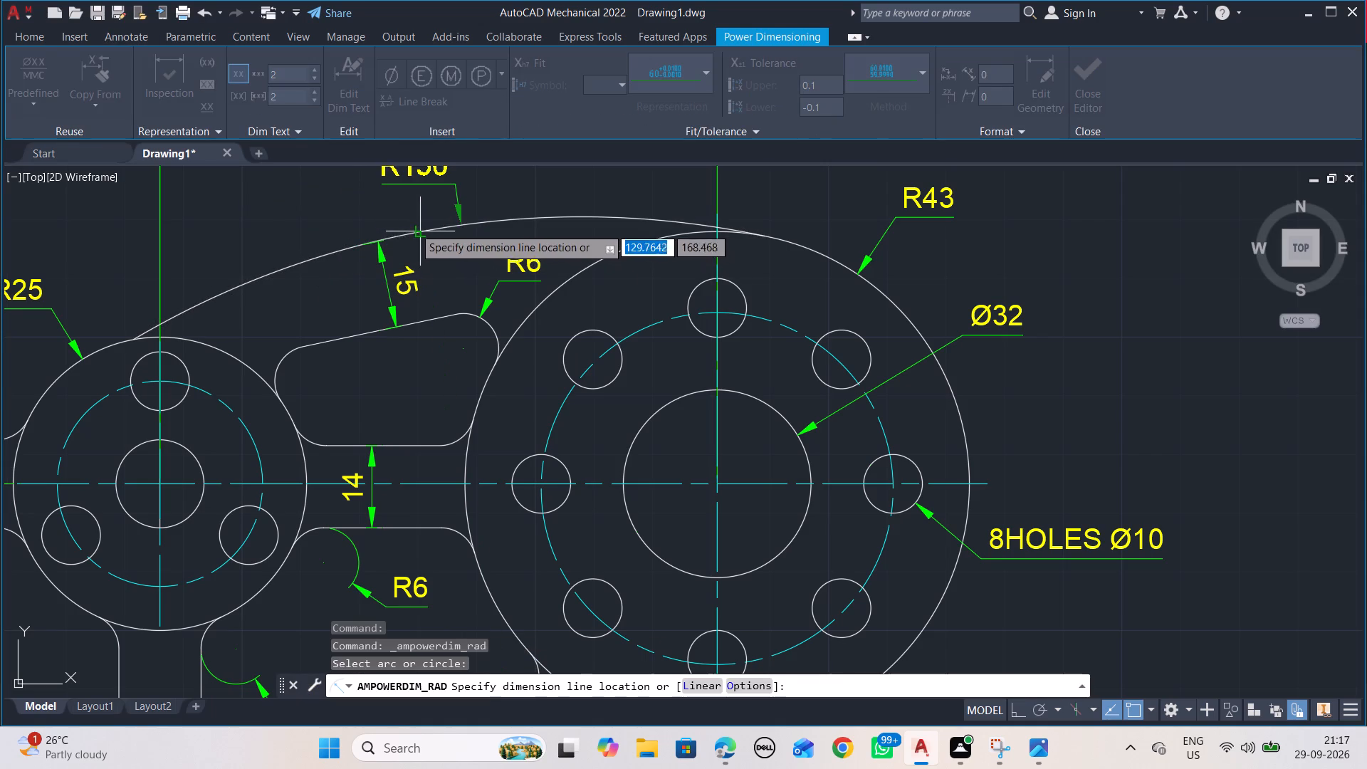
{"action": "left_click", "coordinate": [375, 218]}
{"action": "left_click", "coordinate": [449, 205]}
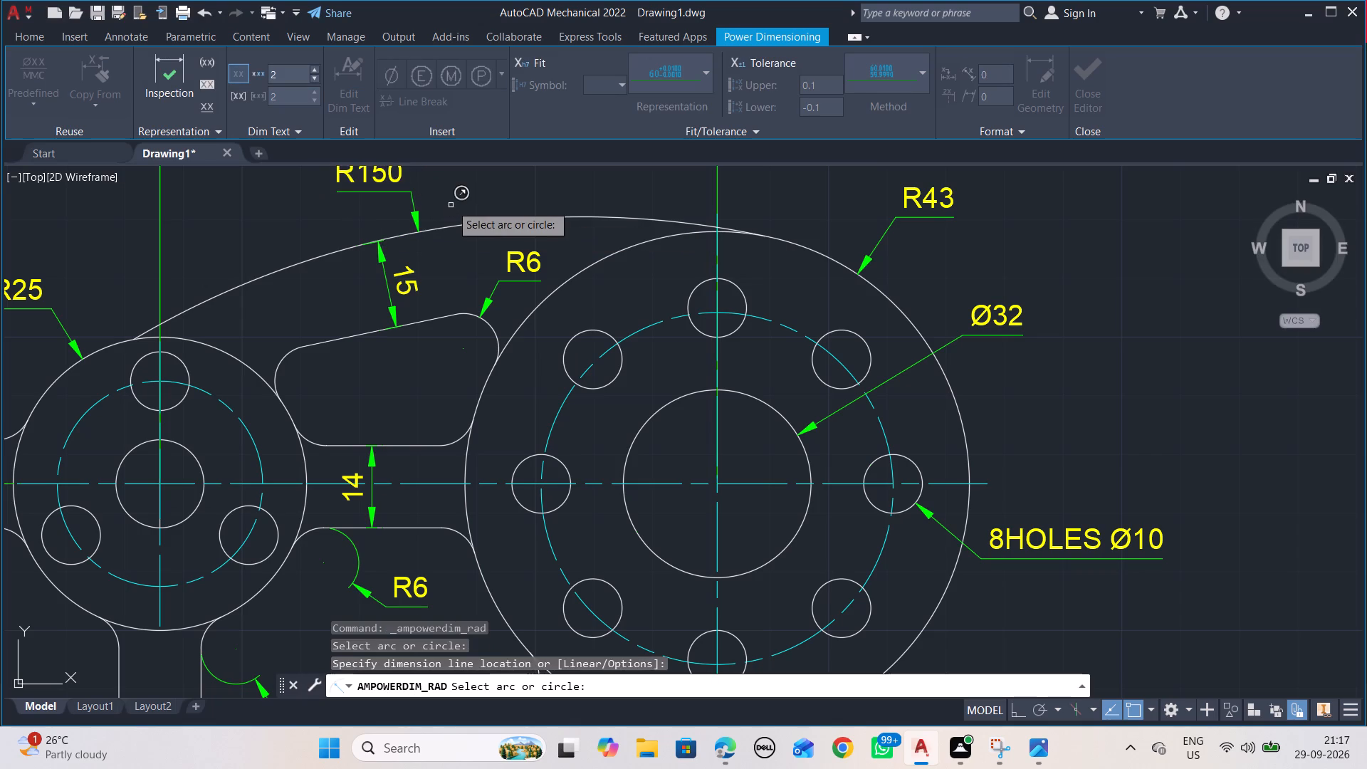
Compare the whole dimensioned bracket with the reference image AUTOCAD_1.png to look for missing or differing dimensions.
{"action": "scroll", "coordinate": [451, 204], "scroll_direction": "down", "scroll_amount": 2}
{"action": "middle_click_drag", "start_coordinate": [451, 204], "coordinate": [613, 291]}
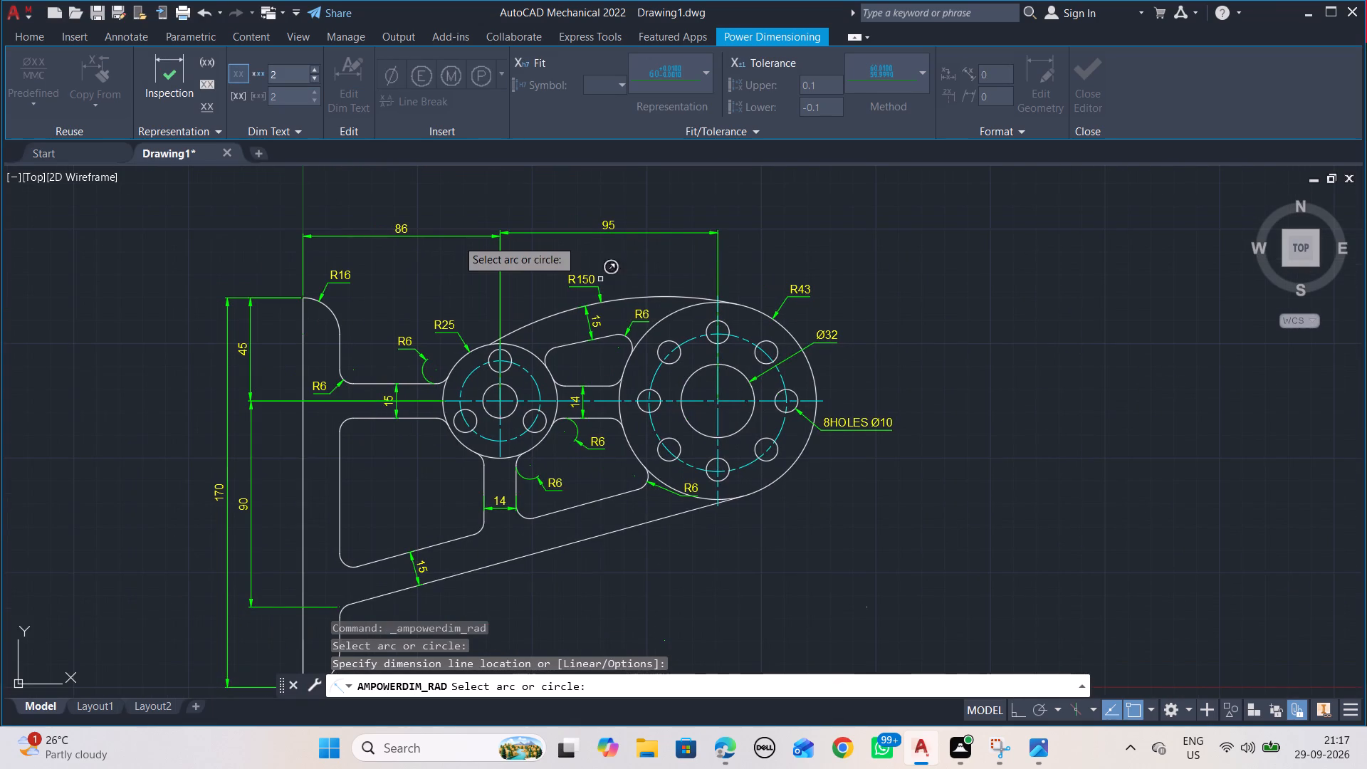
{"action": "scroll", "coordinate": [528, 293], "scroll_direction": "up", "scroll_amount": 2}
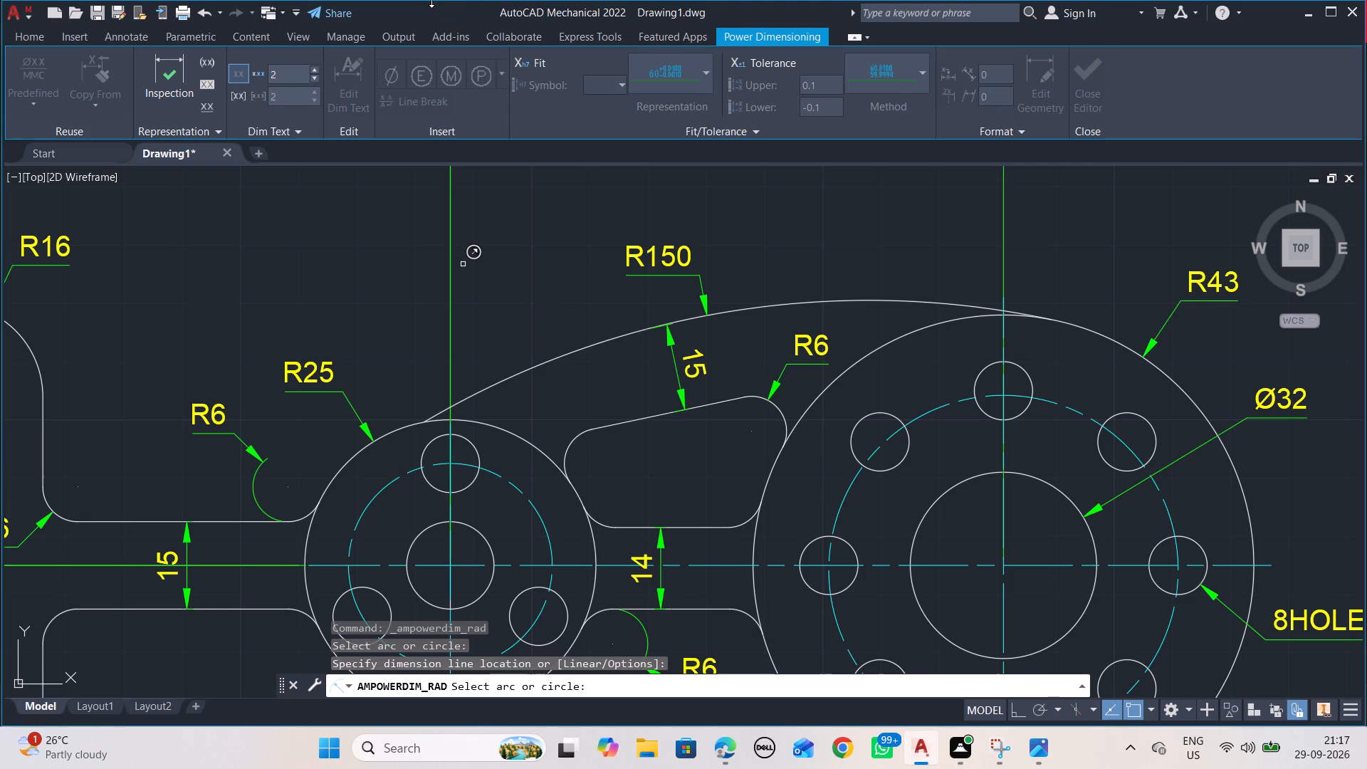
{"action": "key", "text": "alt+Tab"}
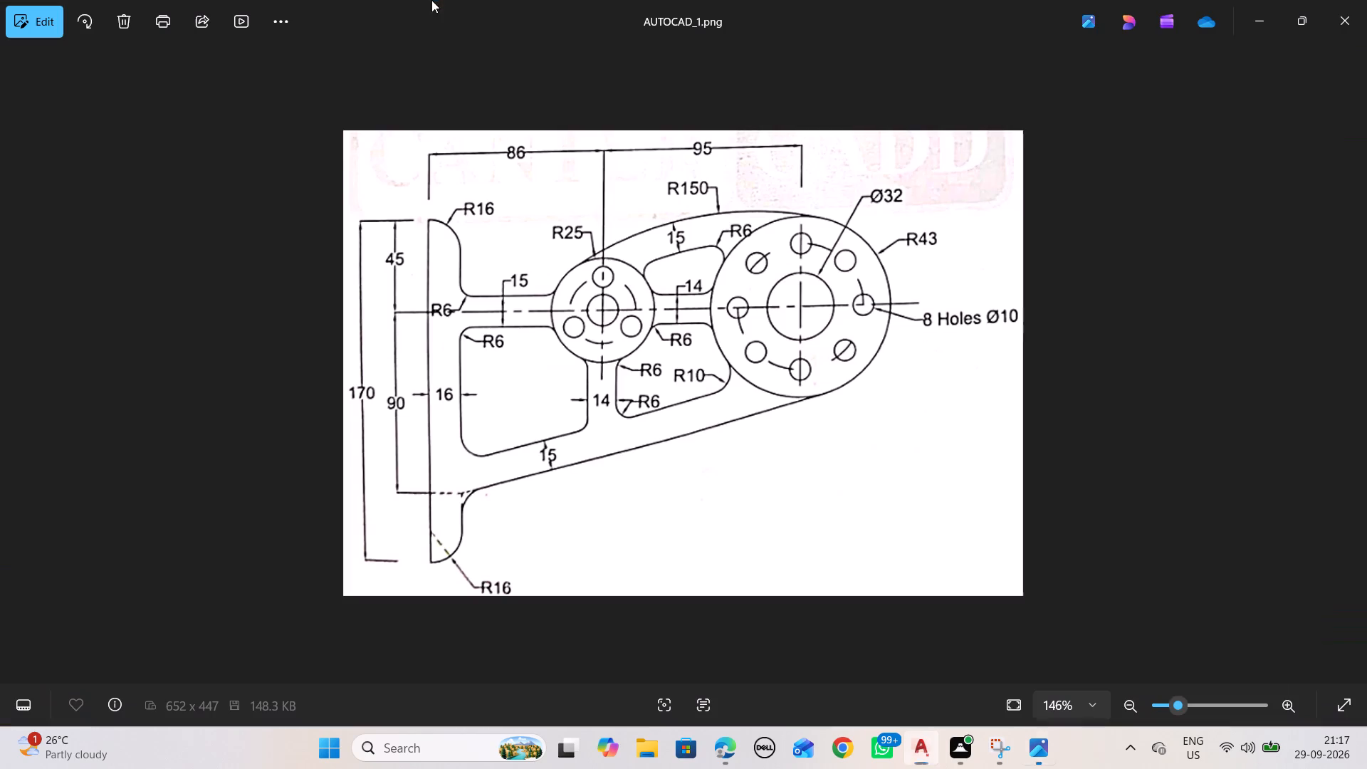
{"action": "key", "text": "alt+Tab"}
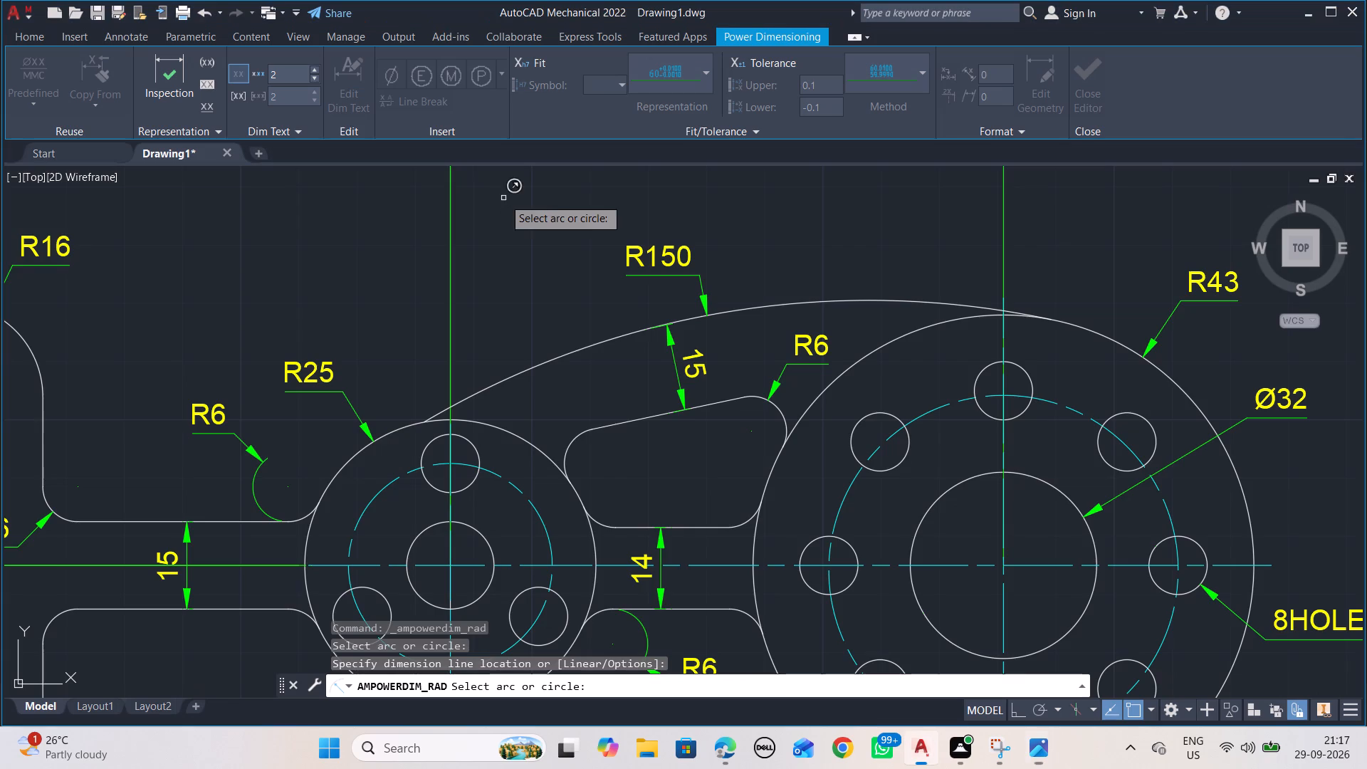
{"action": "scroll", "coordinate": [520, 226], "scroll_direction": "down", "scroll_amount": 3}
{"action": "scroll", "coordinate": [523, 249], "scroll_direction": "up", "scroll_amount": 1}
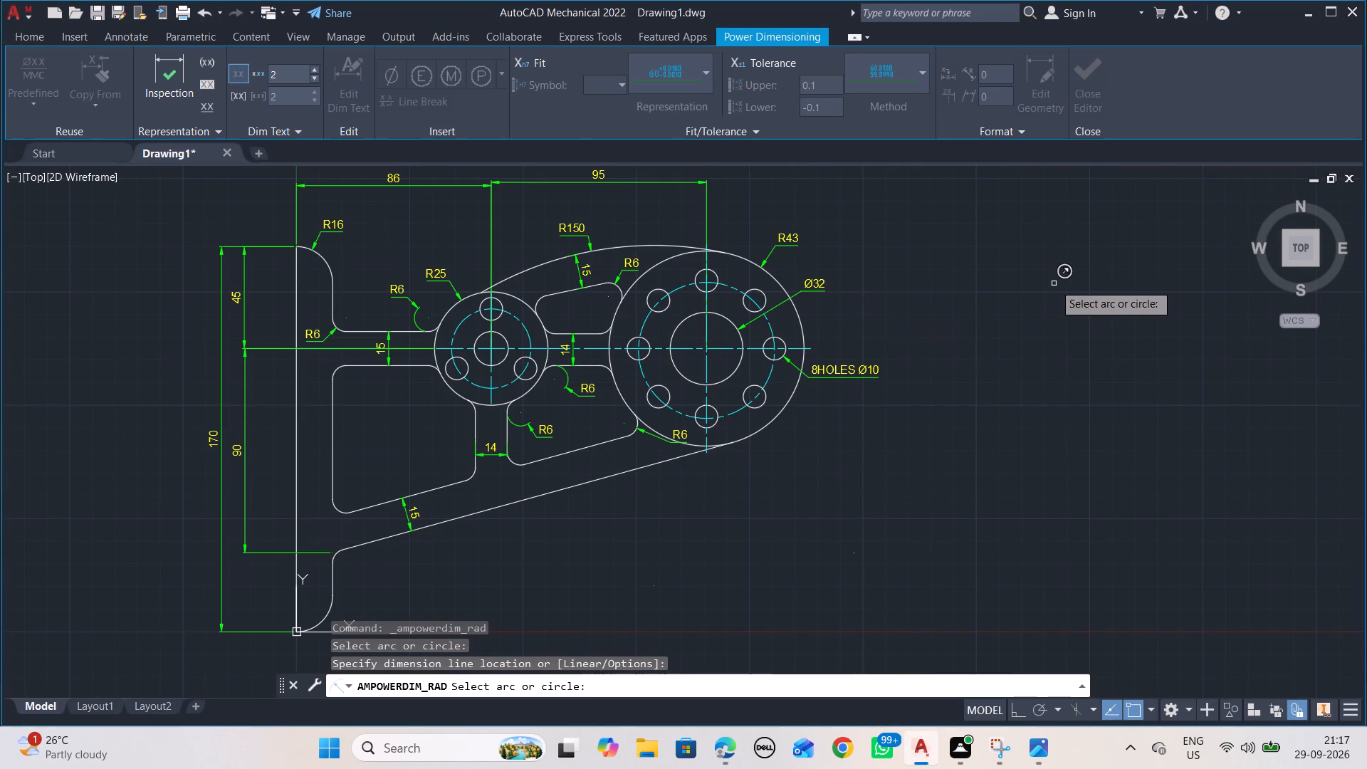
{"action": "key", "text": "alt+Tab"}
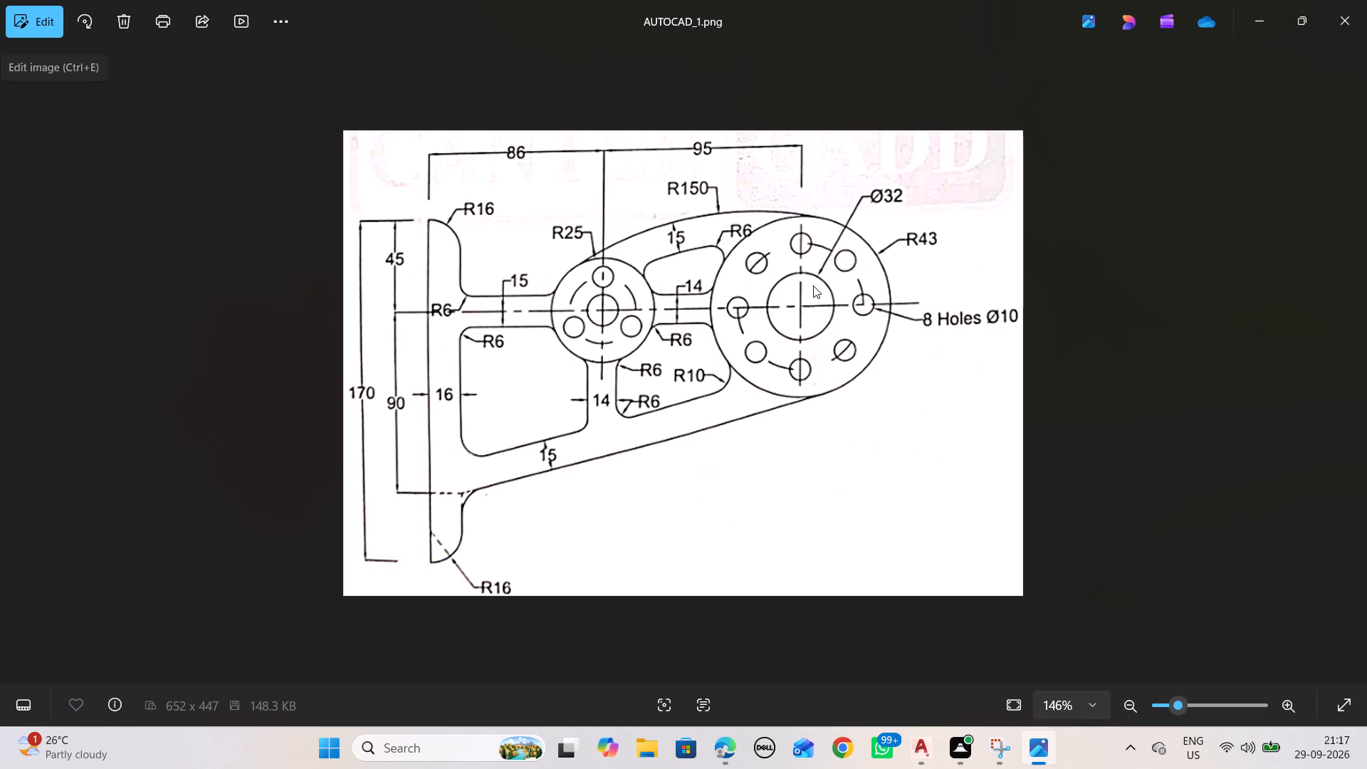
Compare the bracket's hub, bolt-circle hole and lower rib dimensions with the reference image AUTOCAD_1.png once more.
{"action": "key", "text": "alt+Tab"}
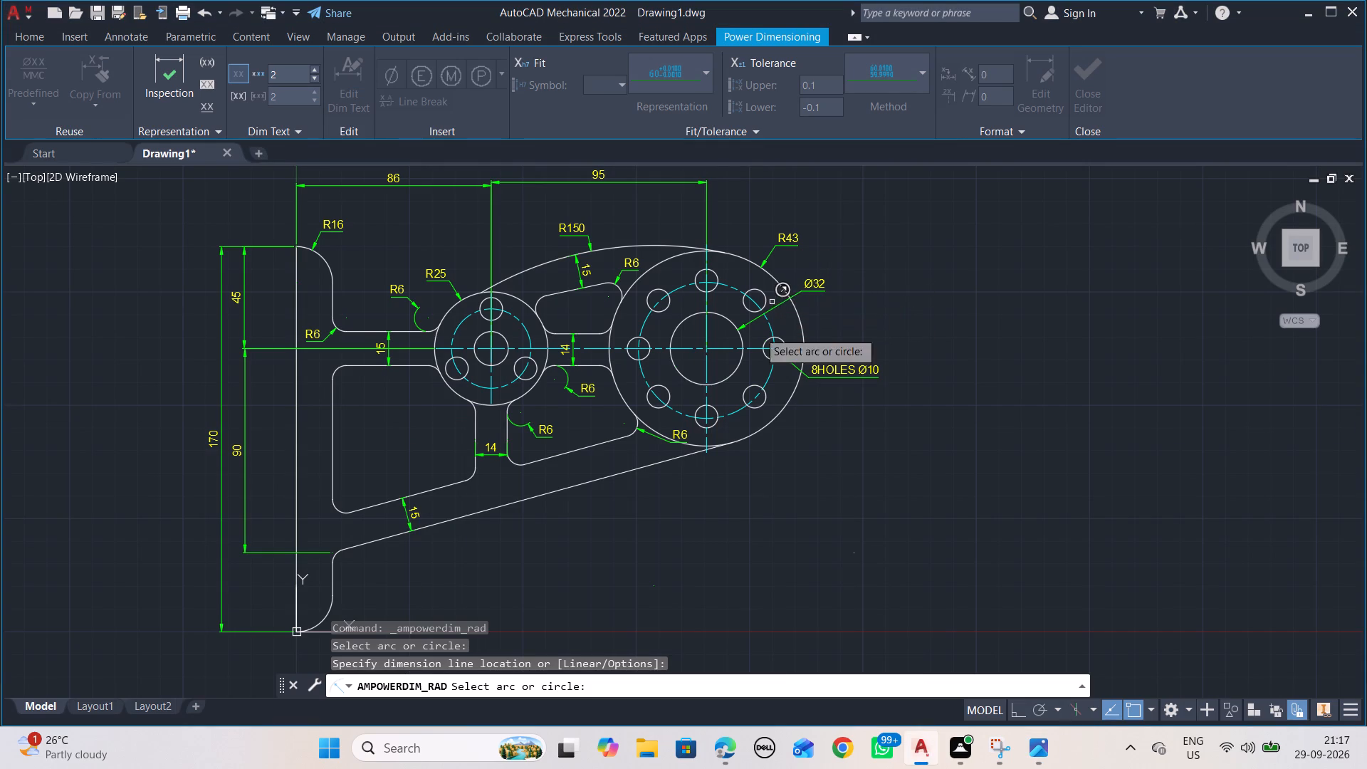
{"action": "key", "text": "alt+Tab"}
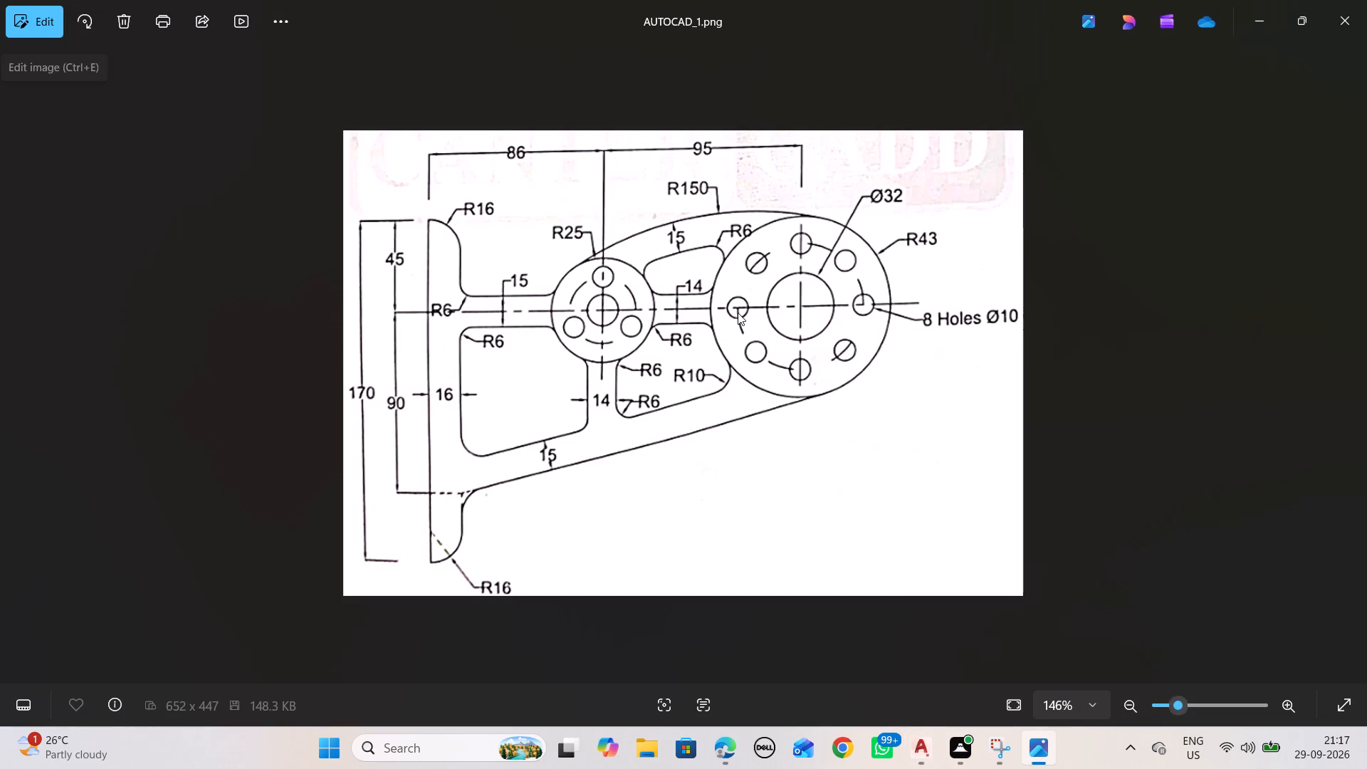
{"action": "key", "text": "alt+Tab"}
{"action": "middle_click_drag", "start_coordinate": [617, 369], "coordinate": [671, 298]}
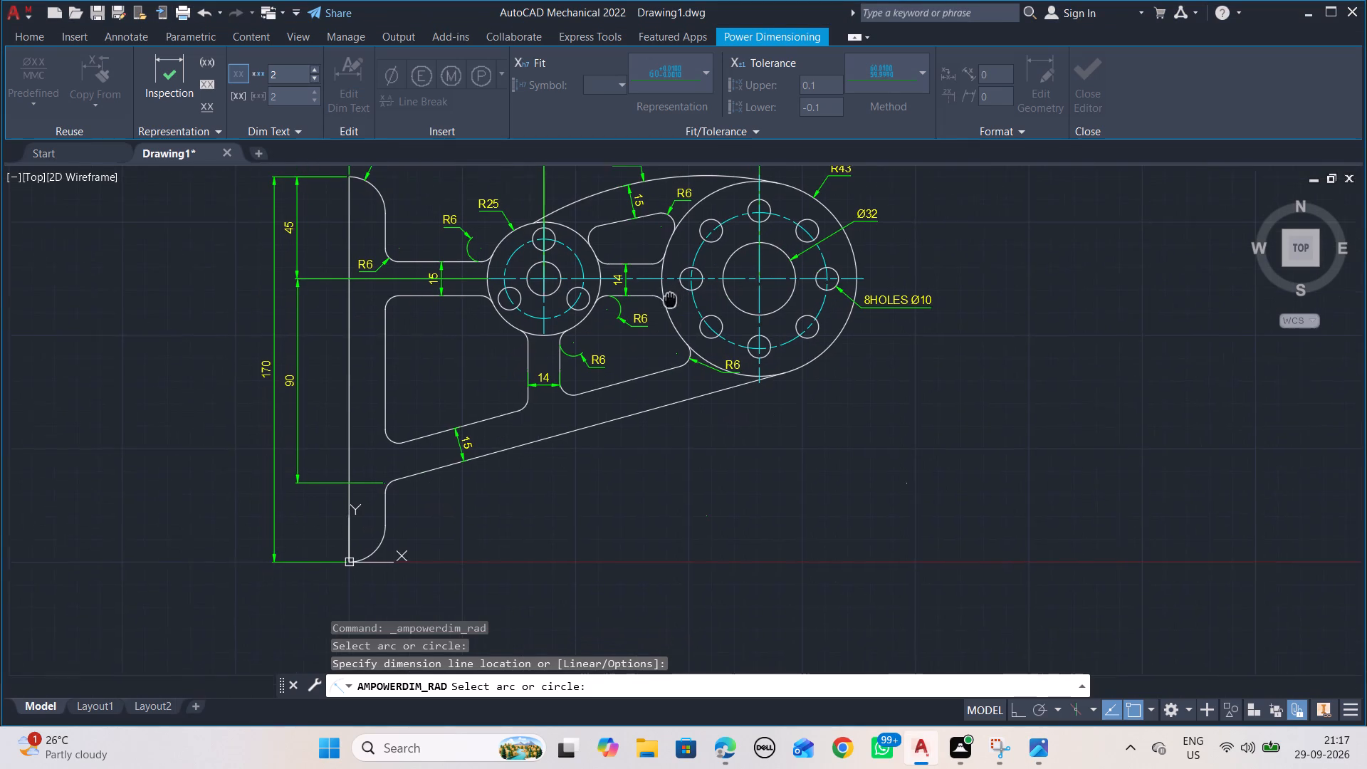
{"action": "middle_click_drag", "start_coordinate": [671, 298], "coordinate": [672, 297]}
{"action": "key", "text": "alt+Tab"}
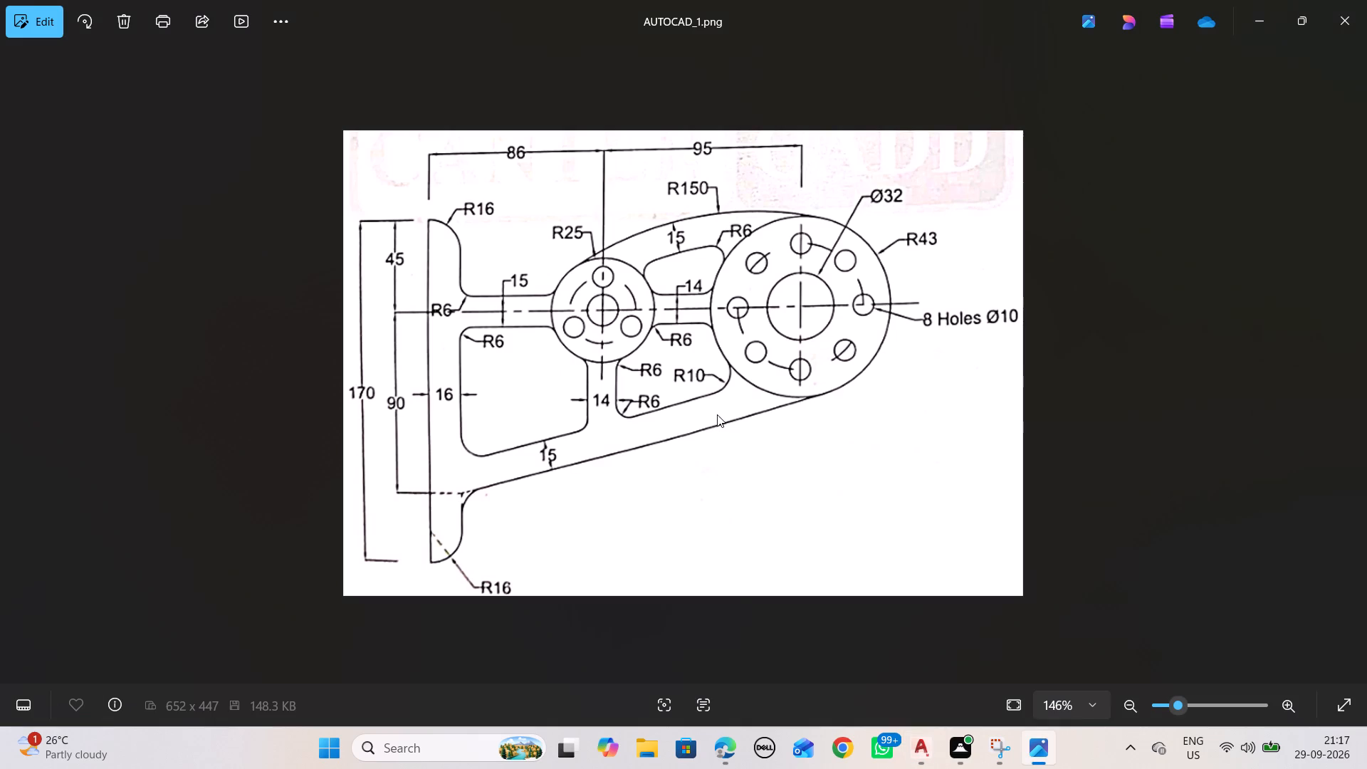
{"action": "key", "text": "alt+Tab"}
{"action": "scroll", "coordinate": [718, 399], "scroll_direction": "down", "scroll_amount": 1}
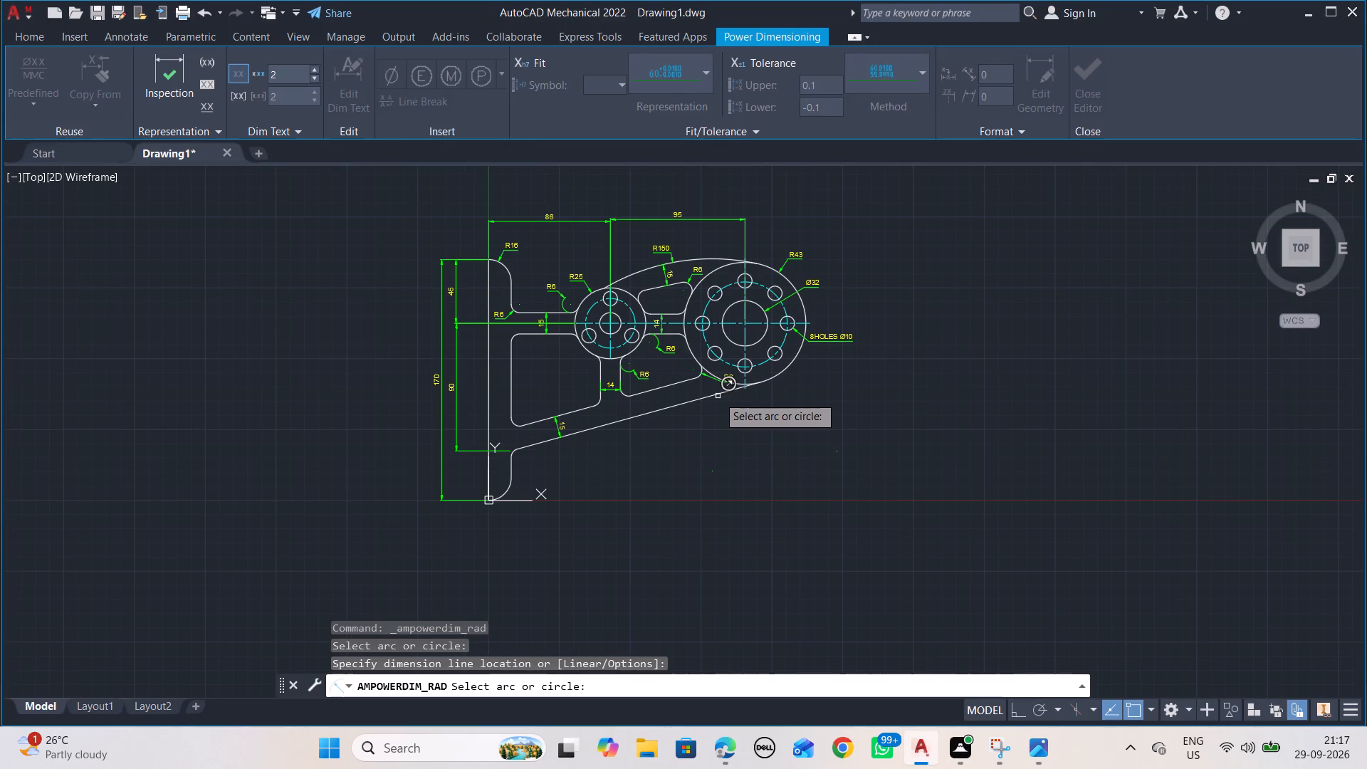
Save the drawing to the Desktop as AUTOCAD_1 in AutoCAD Mechanical 2022 Drawing (*.dwg) format.
{"action": "key", "text": "ctrl+s"}
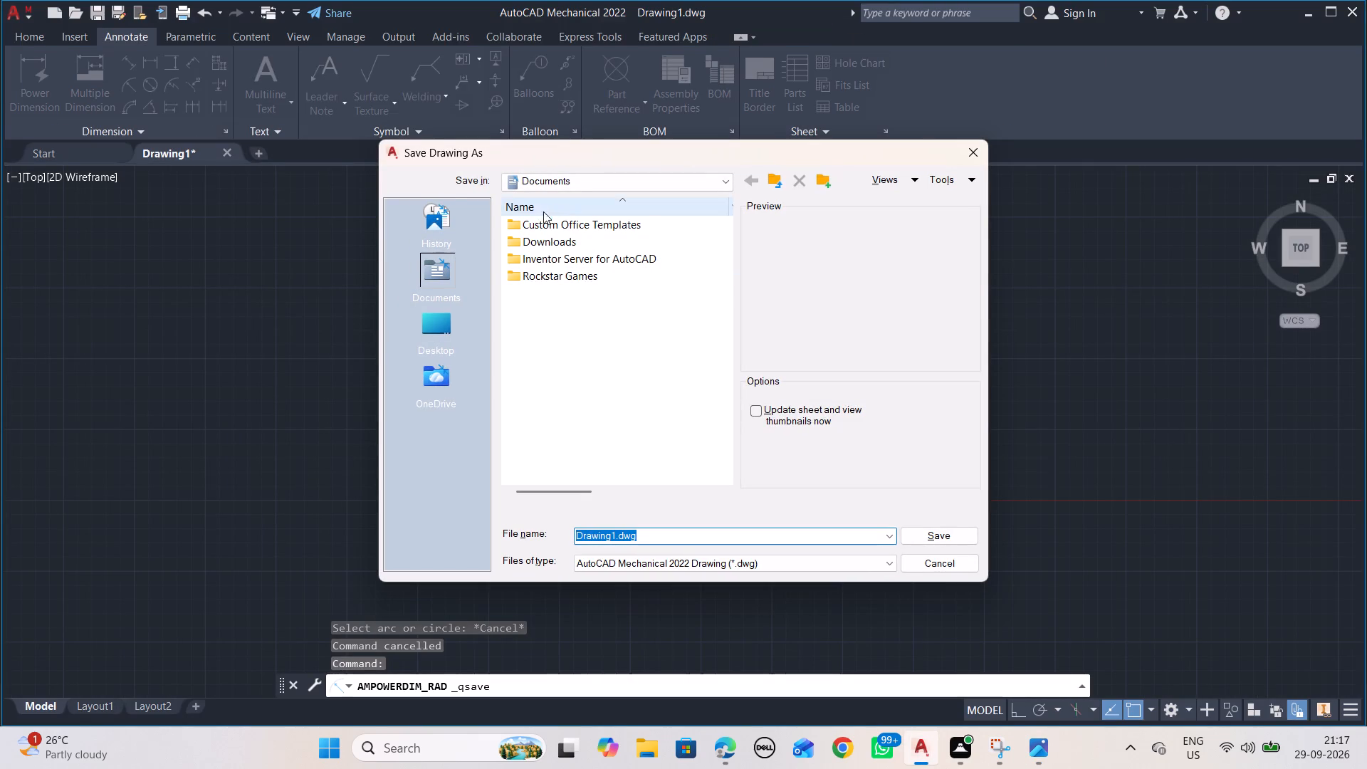
{"action": "left_click", "coordinate": [581, 184]}
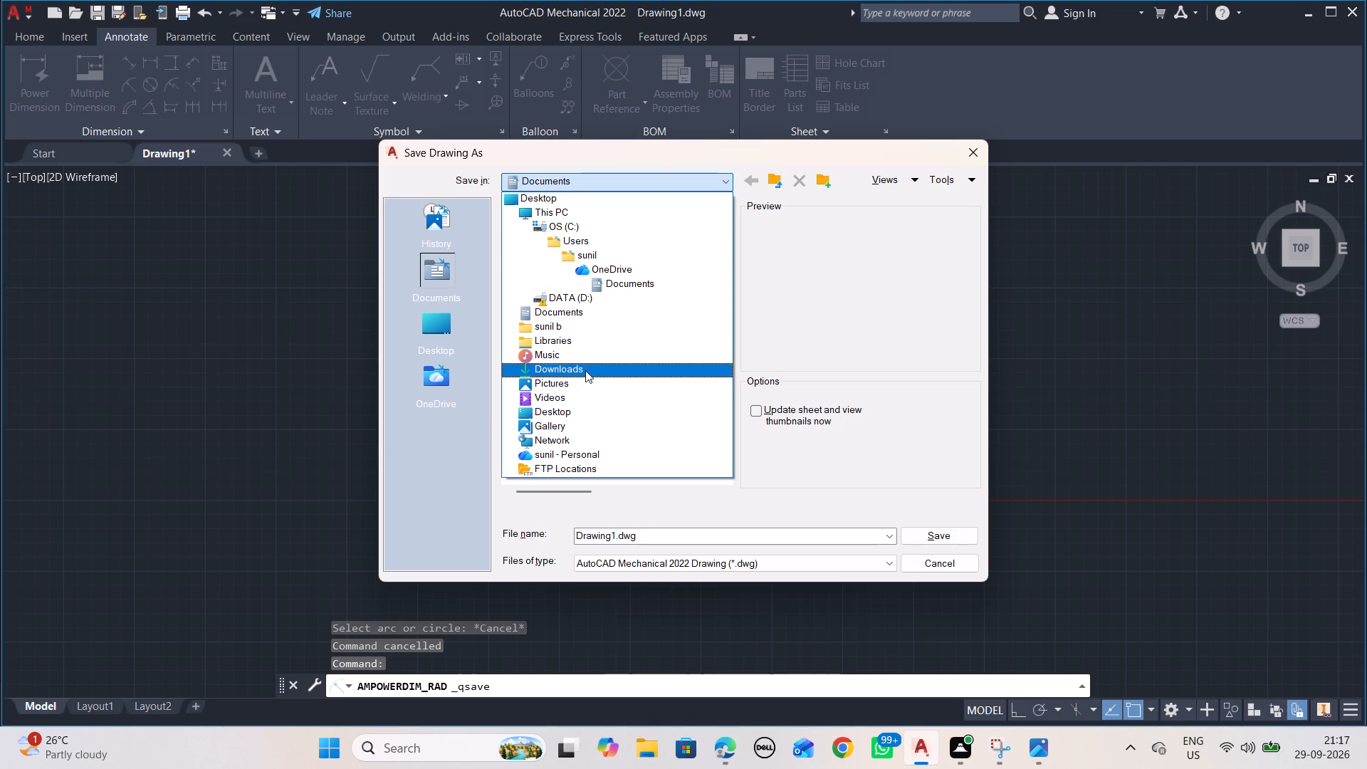
{"action": "double_click", "coordinate": [577, 410]}
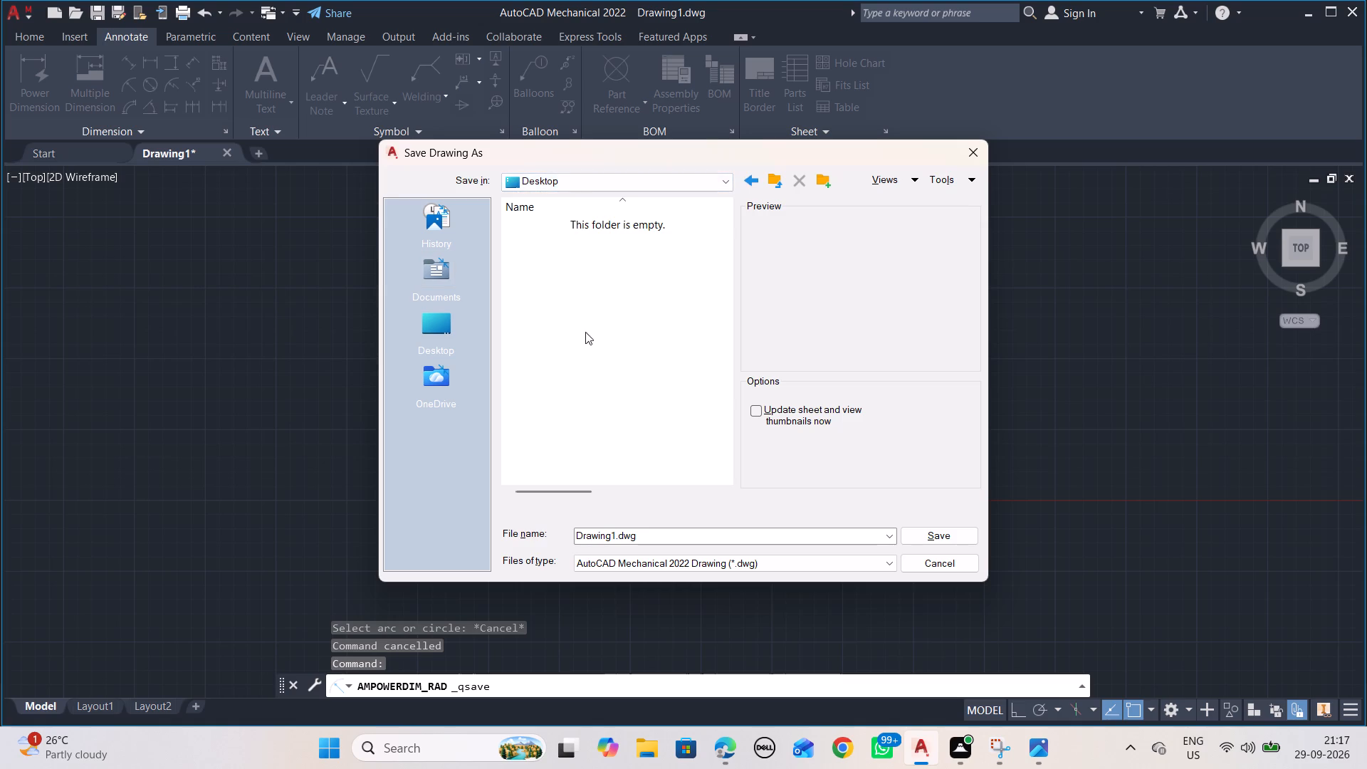
{"action": "left_click", "coordinate": [700, 537]}
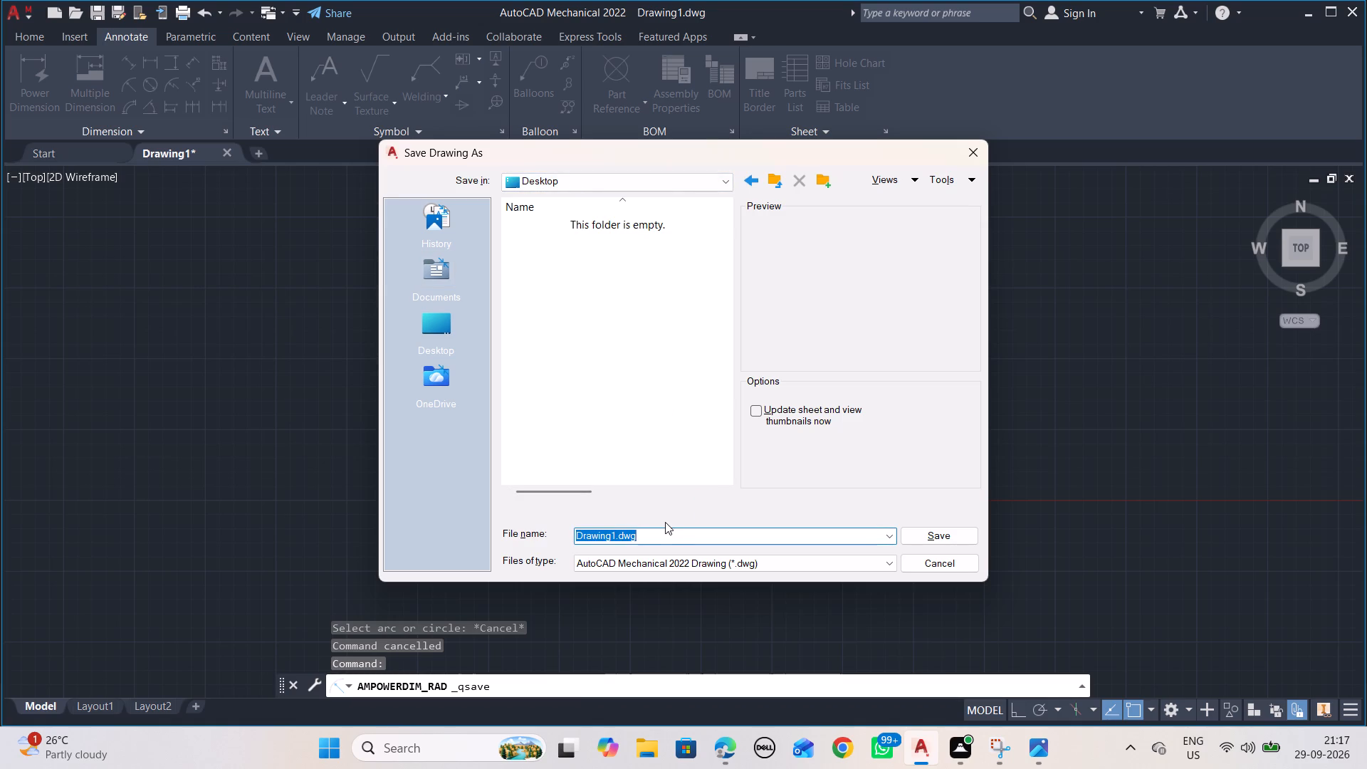
{"action": "type", "text": "AUTOCAD"}
{"action": "type", "text": "_1"}
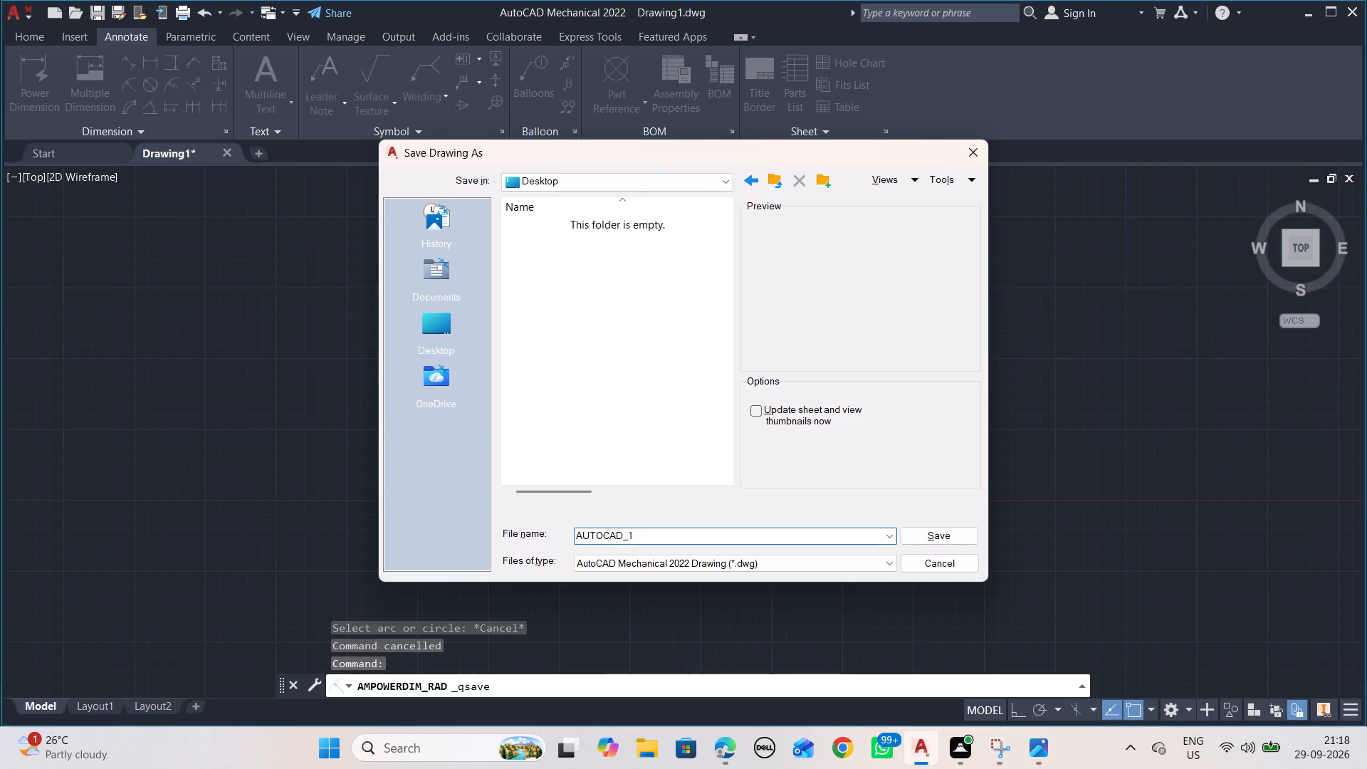
{"action": "left_click", "coordinate": [941, 539]}
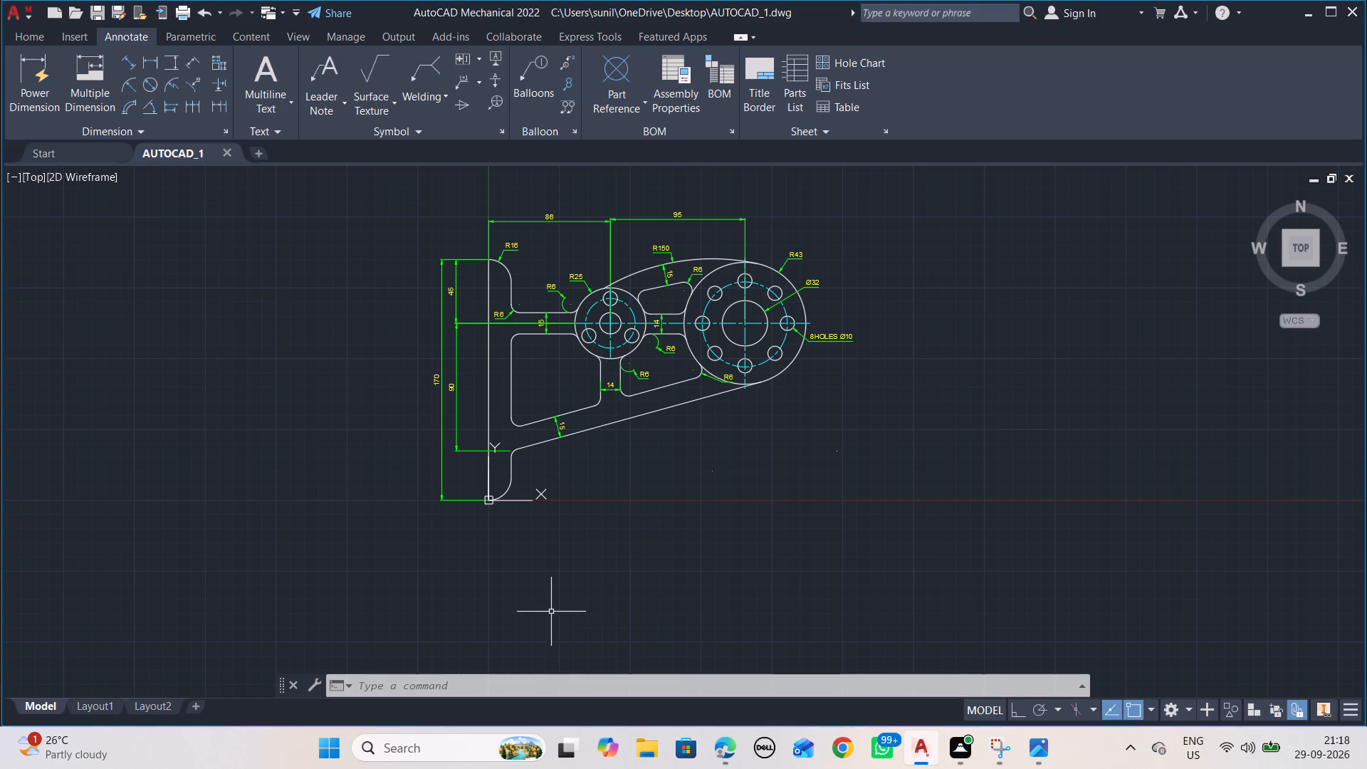
Query the LOGFILENAME system variable to get the path of the drawing's log file.
{"action": "left_click", "coordinate": [552, 691]}
{"action": "type", "text": "LOGFILENAME"}
{"action": "key", "text": "Return"}
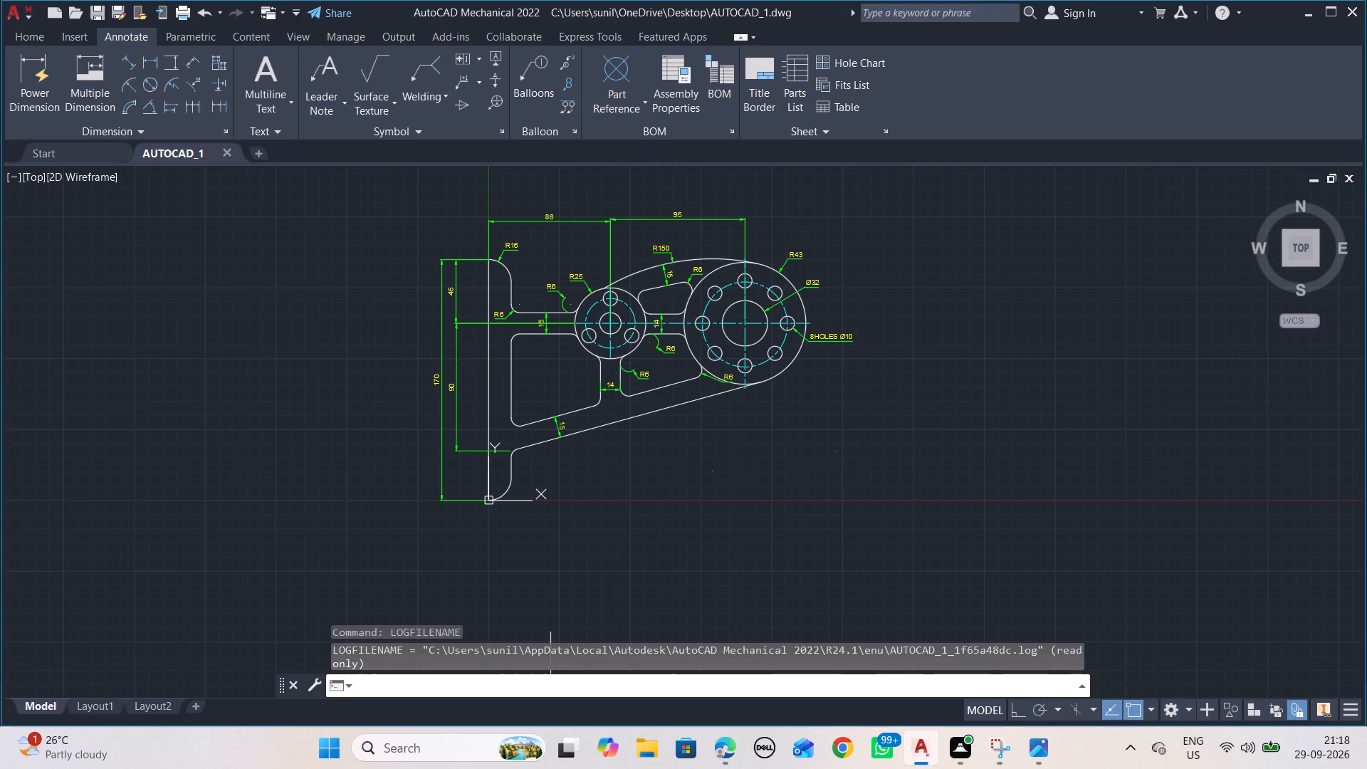
{"action": "key", "text": "Return"}
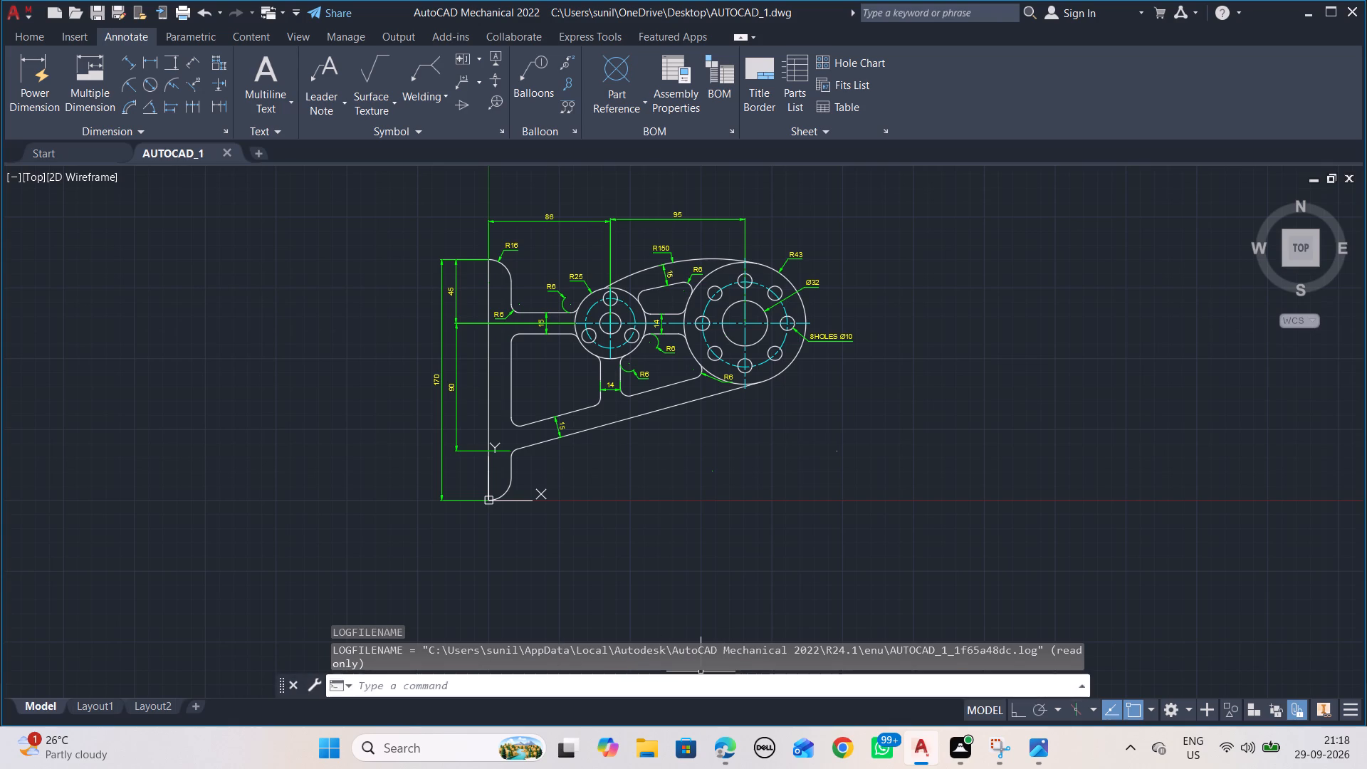
Switch to File Explorer and browse through OS (C:) and Users to the user's profile folder to locate the log file.
{"action": "left_click", "coordinate": [637, 751]}
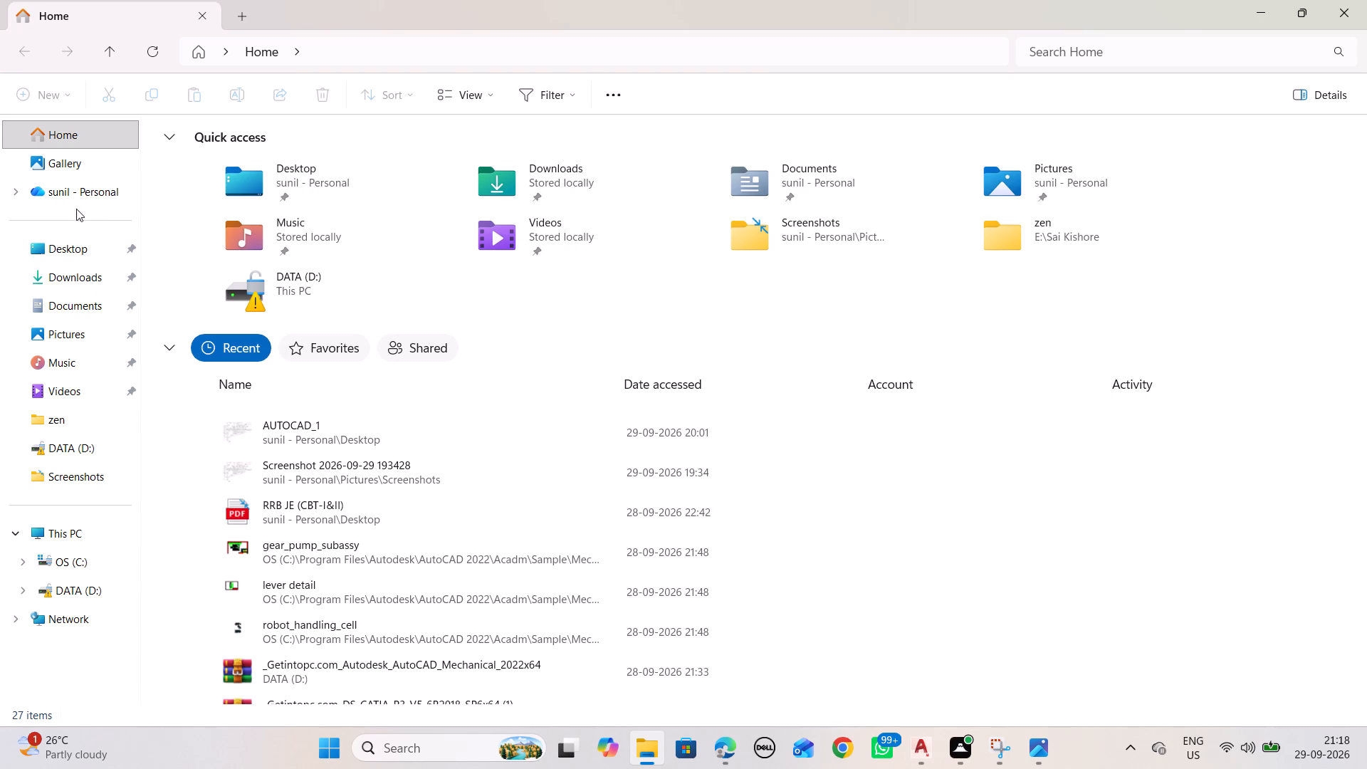
{"action": "scroll", "coordinate": [70, 214], "scroll_direction": "up", "scroll_amount": 3}
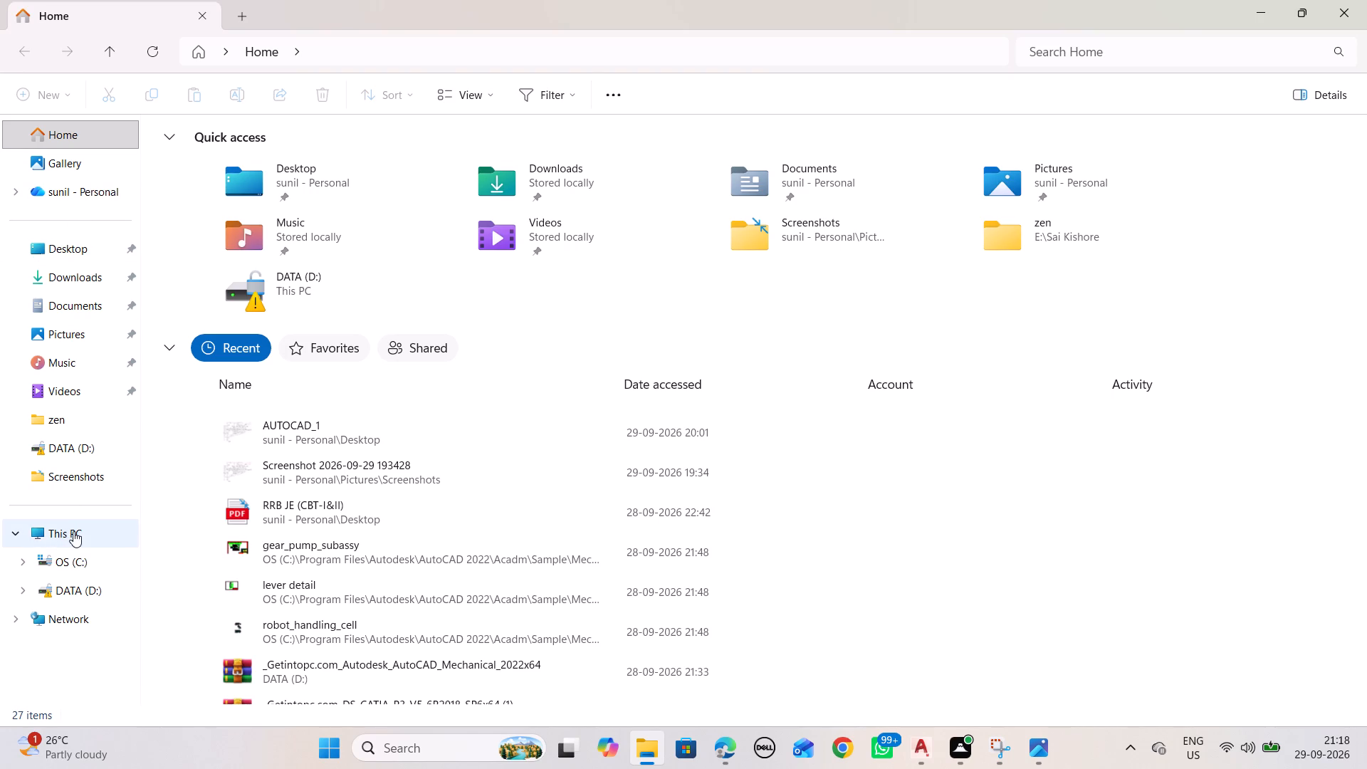
{"action": "left_click", "coordinate": [73, 531]}
{"action": "key", "text": "alt+Tab"}
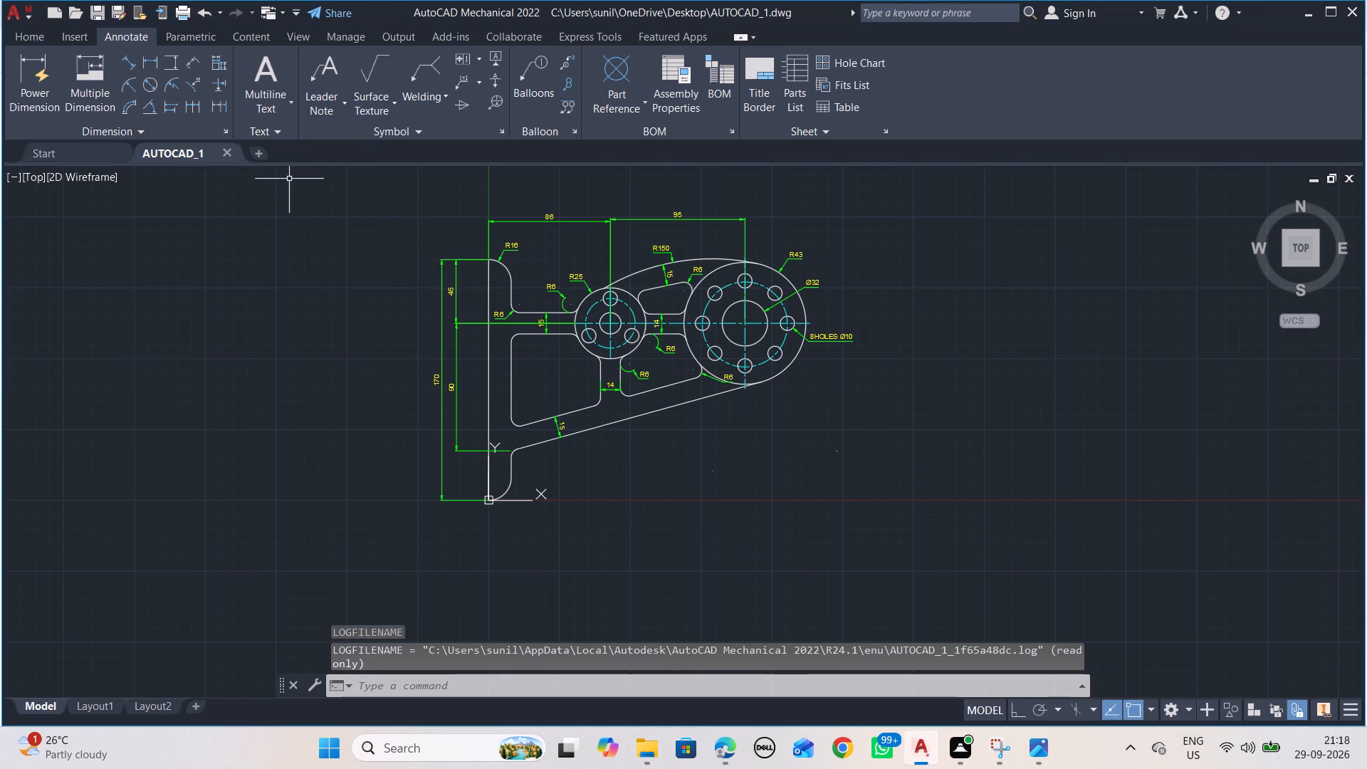
{"action": "key", "text": "alt+Tab"}
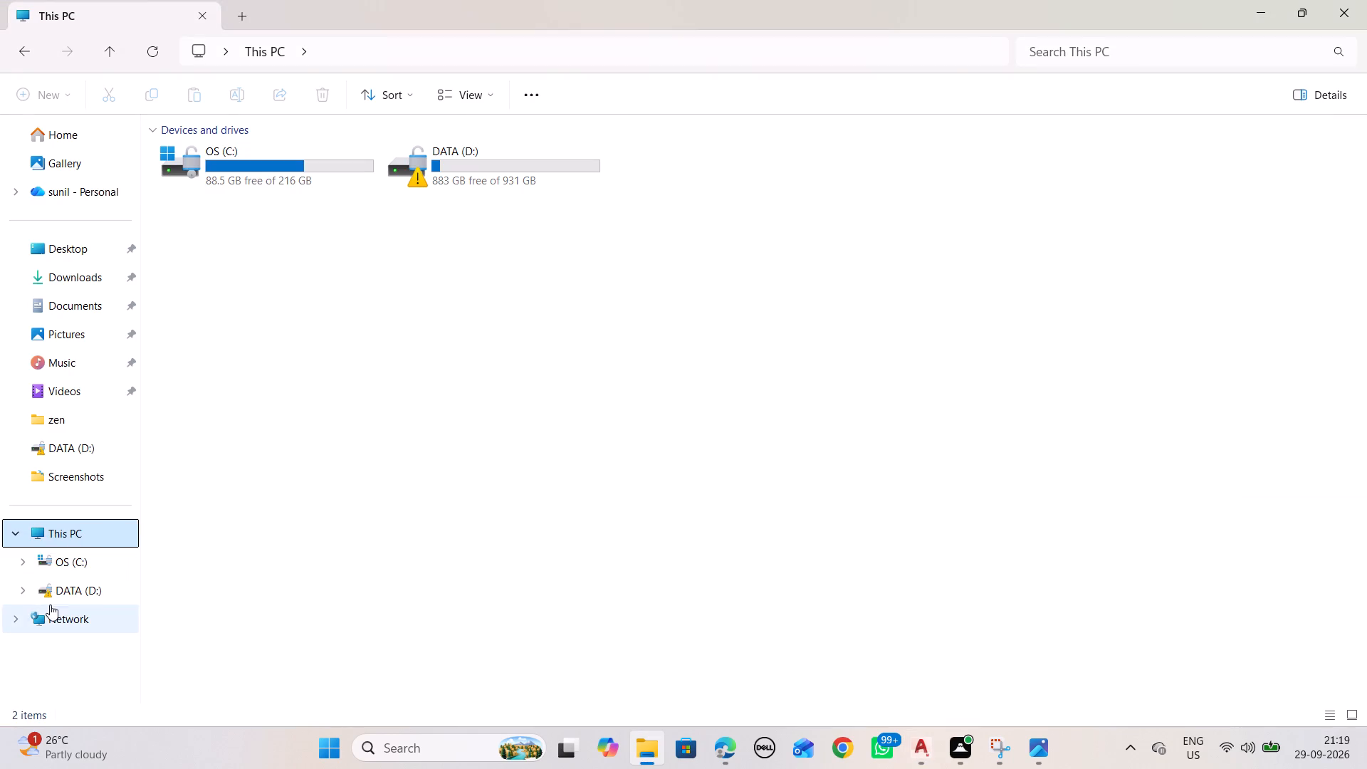
{"action": "left_click", "coordinate": [72, 563]}
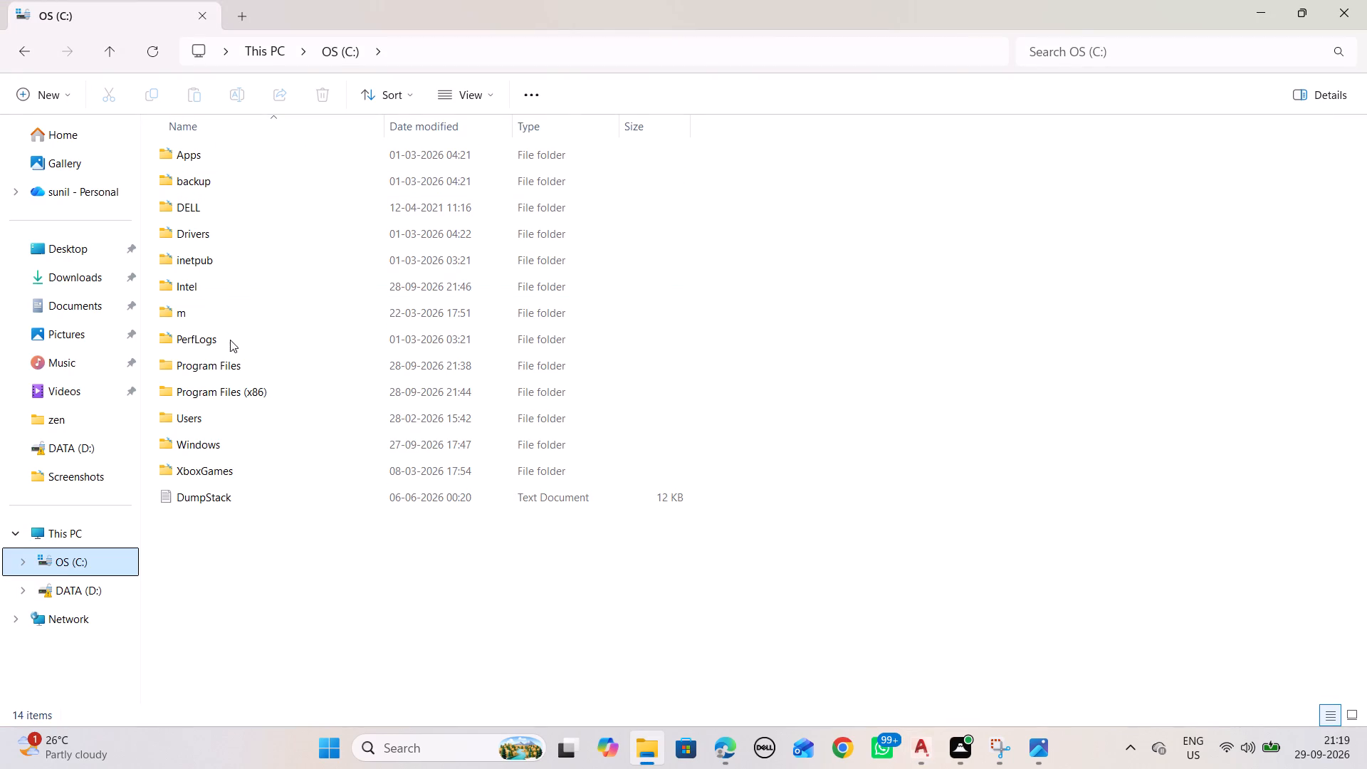
{"action": "double_click", "coordinate": [226, 416]}
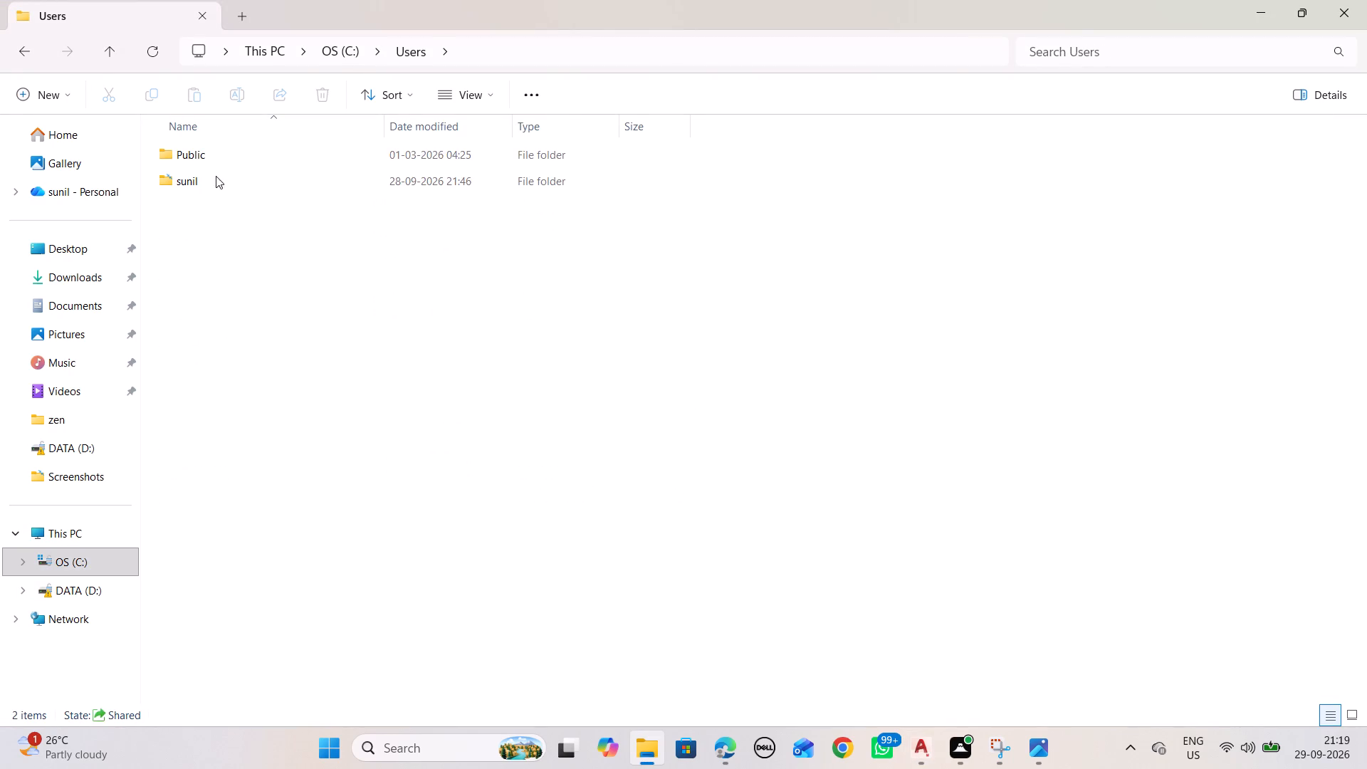
{"action": "double_click", "coordinate": [216, 176]}
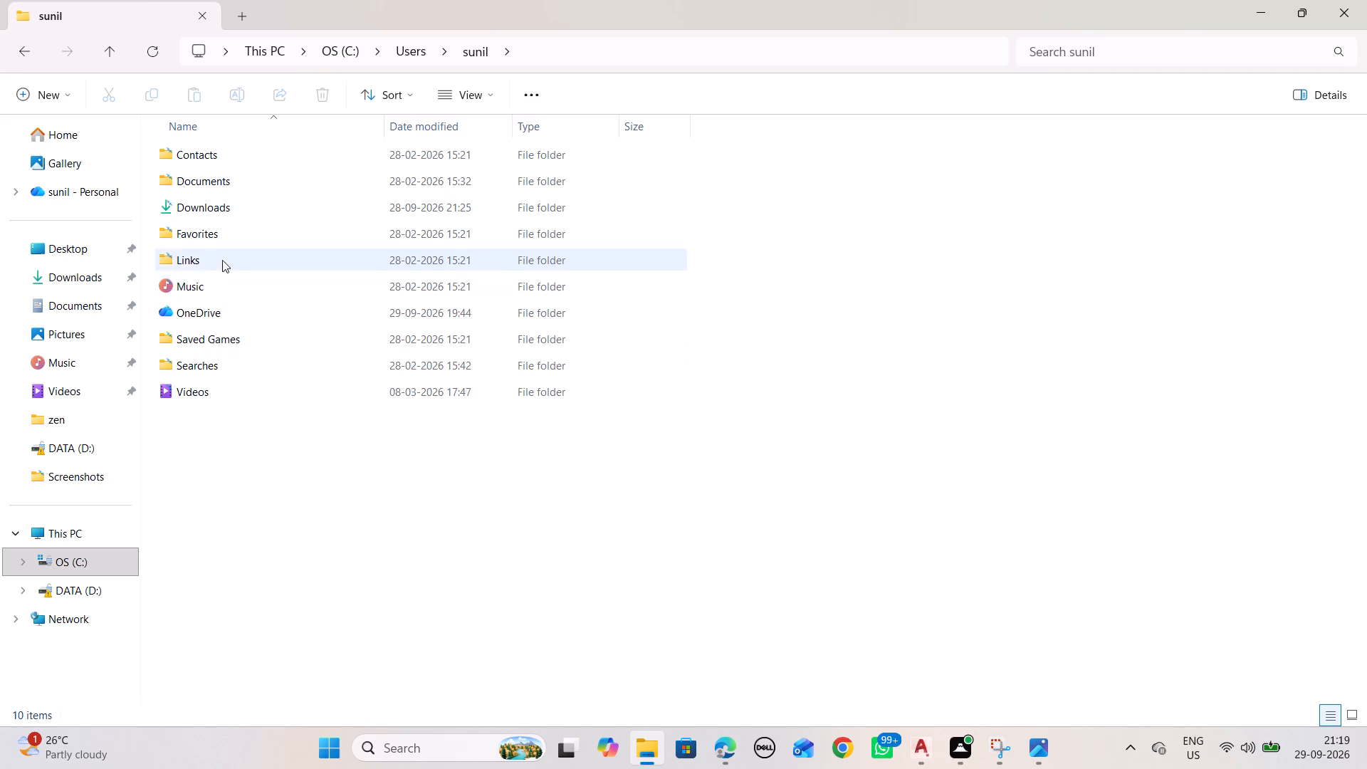
Return to AutoCAD and query LOGFILENAME again to check the log file's folder path against the open profile folder.
{"action": "key", "text": "alt+Tab"}
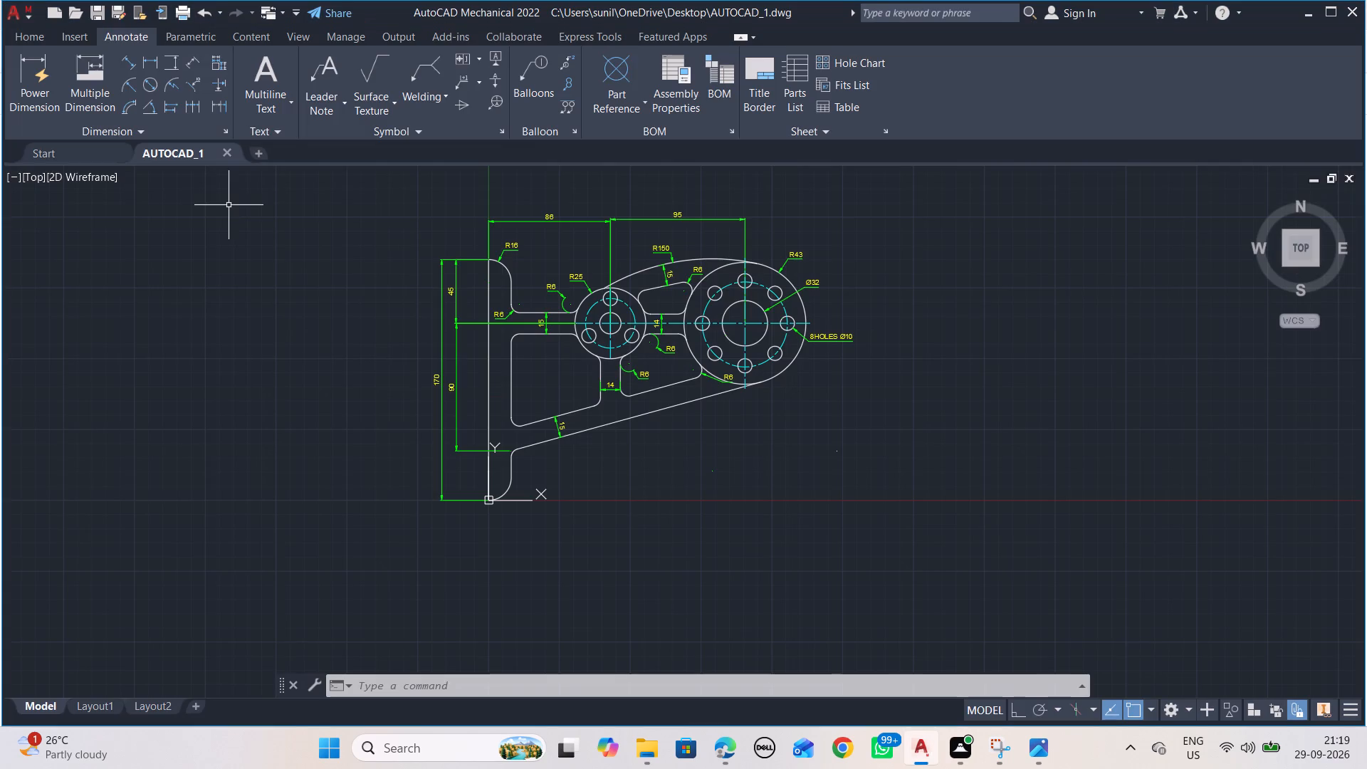
{"action": "key", "text": "space"}
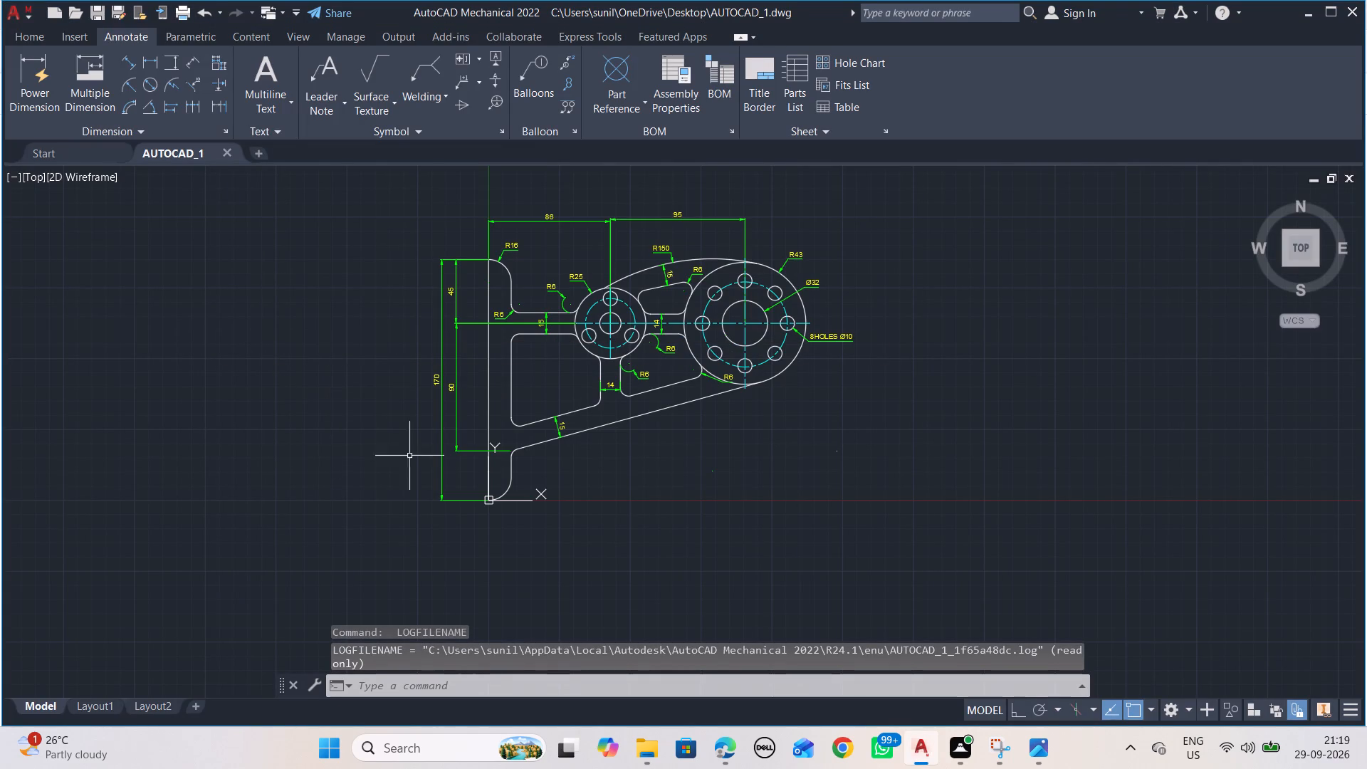
{"action": "key", "text": "alt+Tab"}
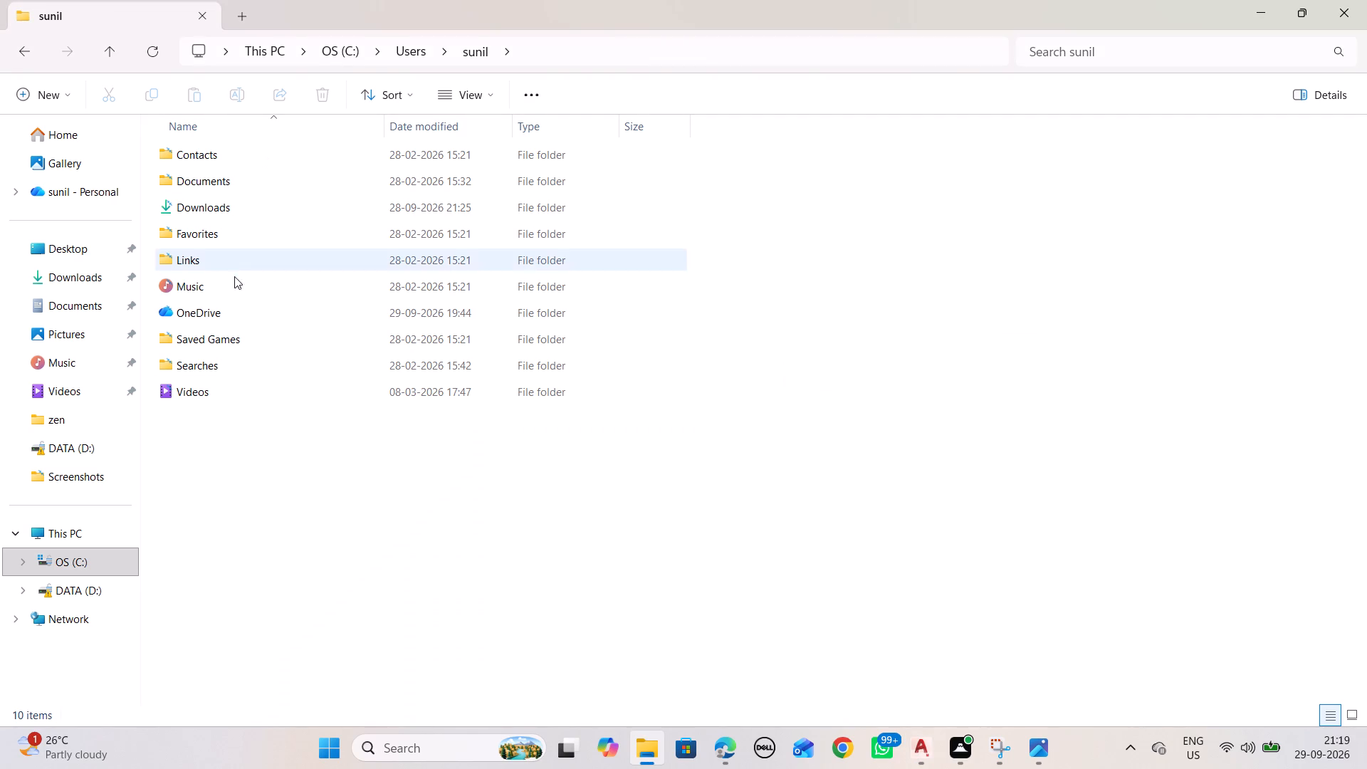
{"action": "key", "text": "alt+Tab"}
{"action": "key", "text": "space"}
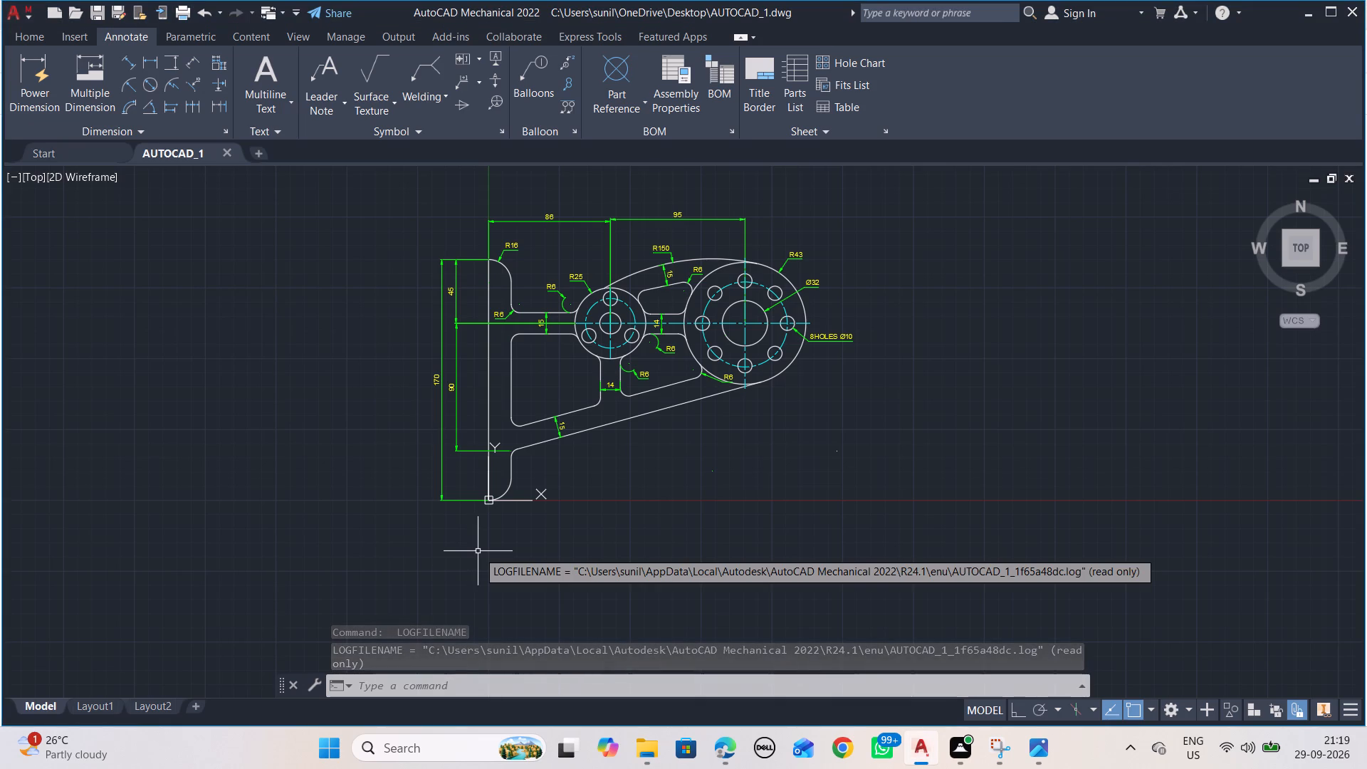
{"action": "key", "text": "space"}
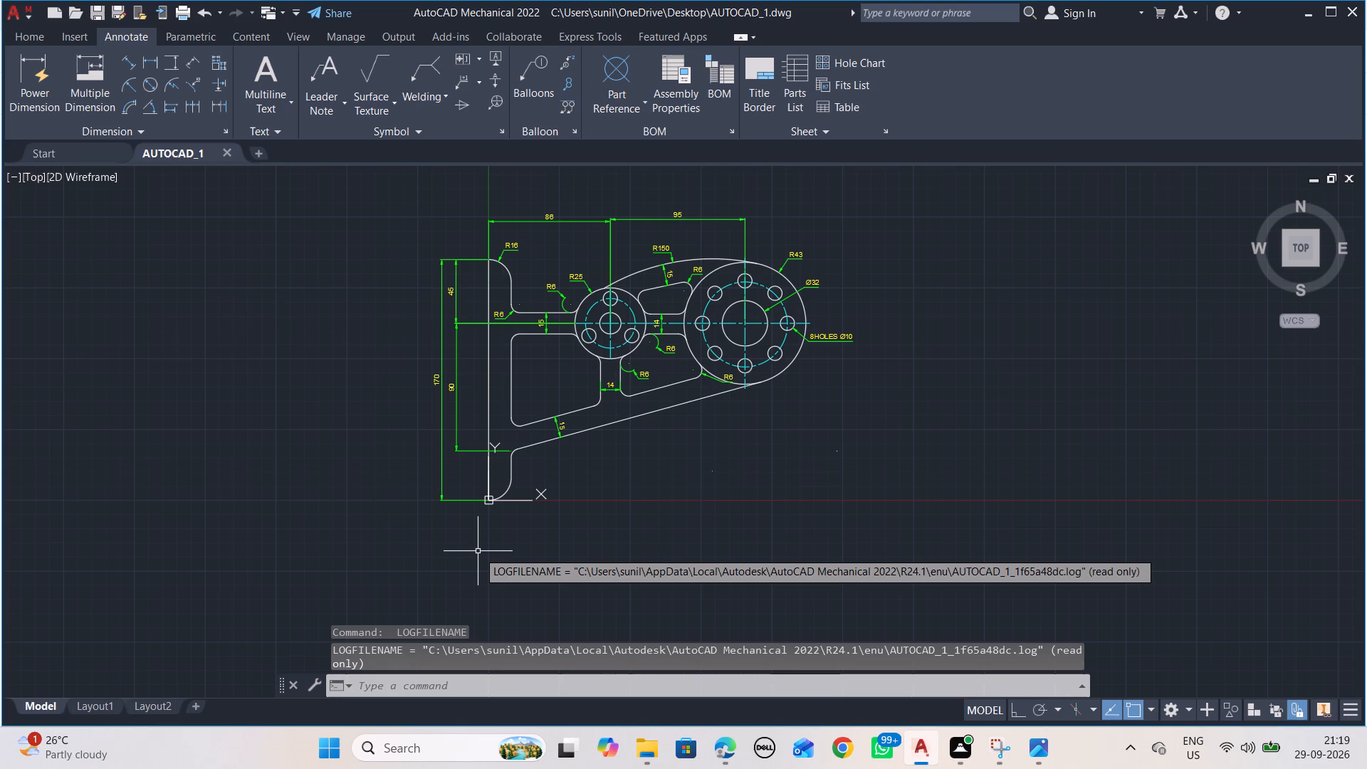
Look in the DATA (D:) drive in File Explorer and recheck the LOGFILENAME path in AutoCAD.
{"action": "key", "text": "alt+Tab"}
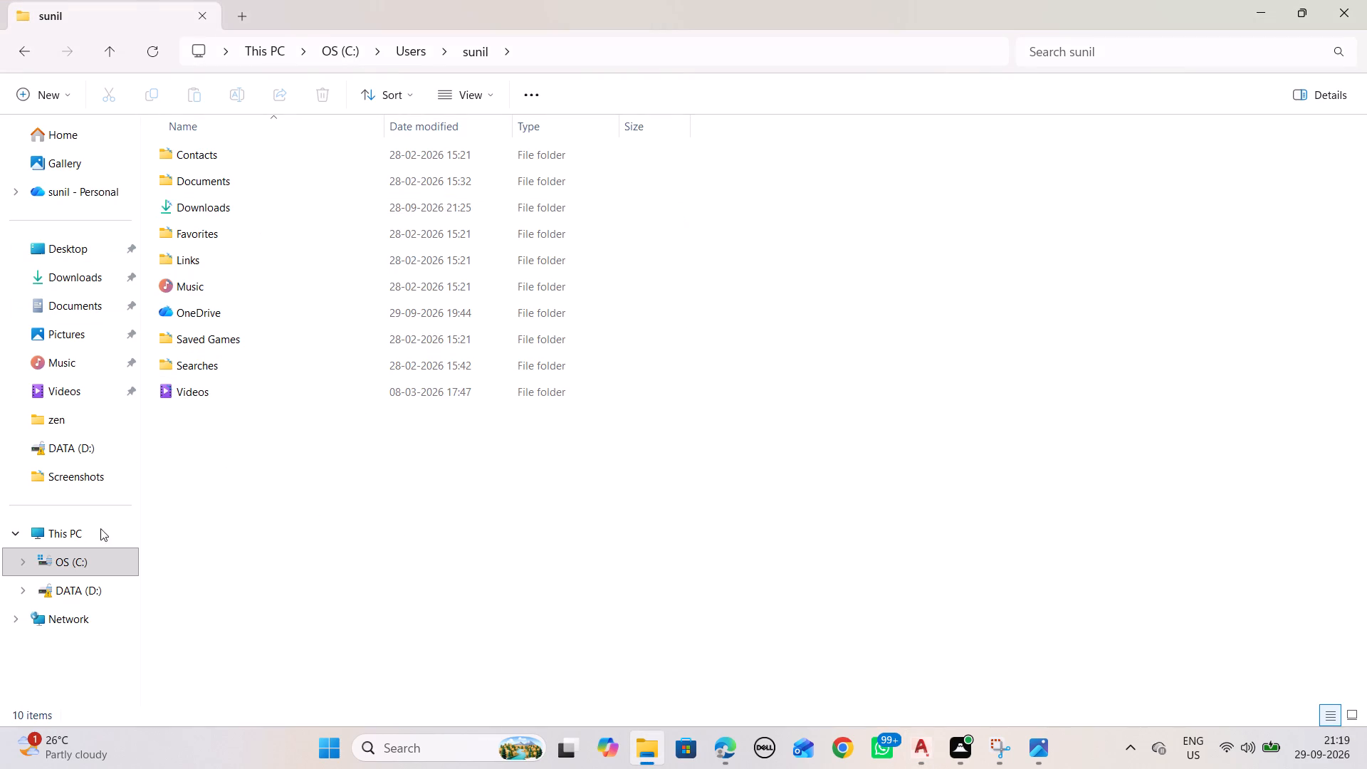
{"action": "left_click", "coordinate": [93, 587]}
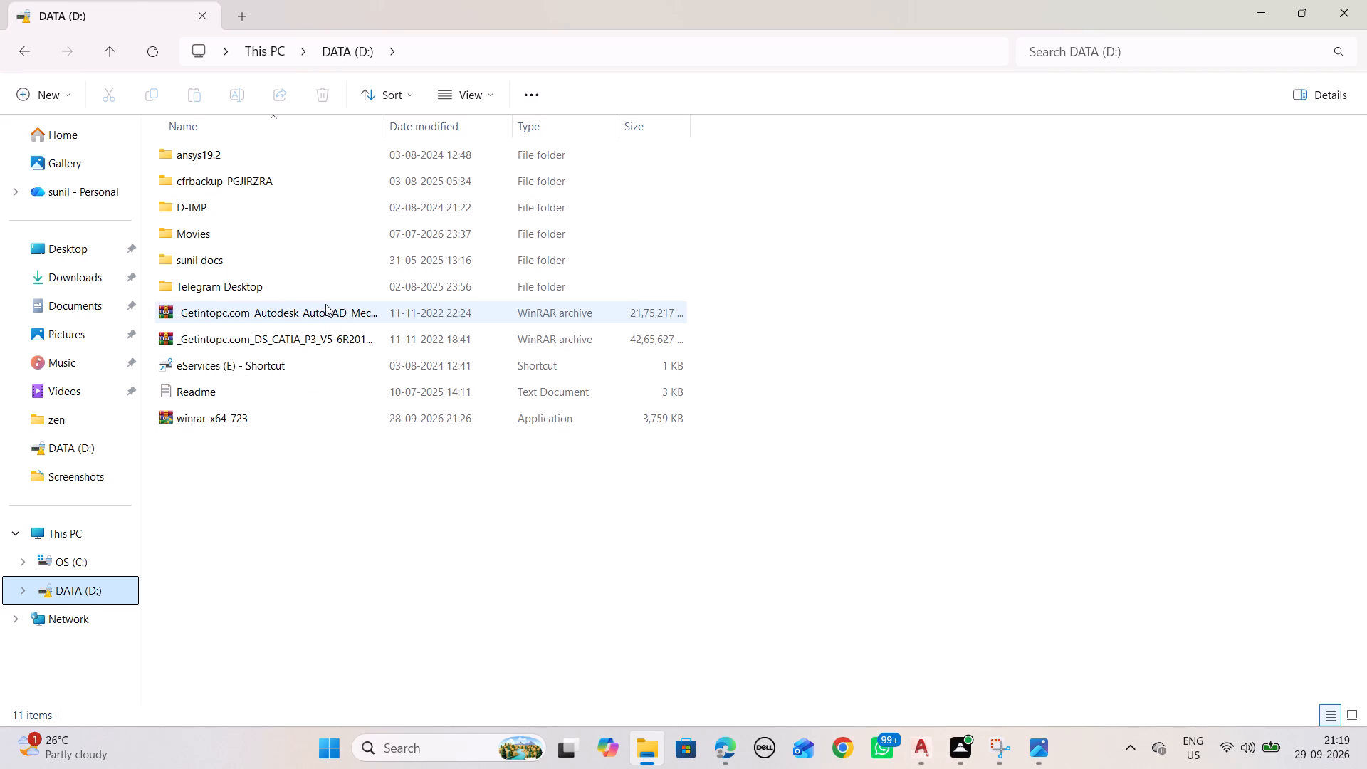
{"action": "key", "text": "alt+Tab"}
{"action": "key", "text": "space"}
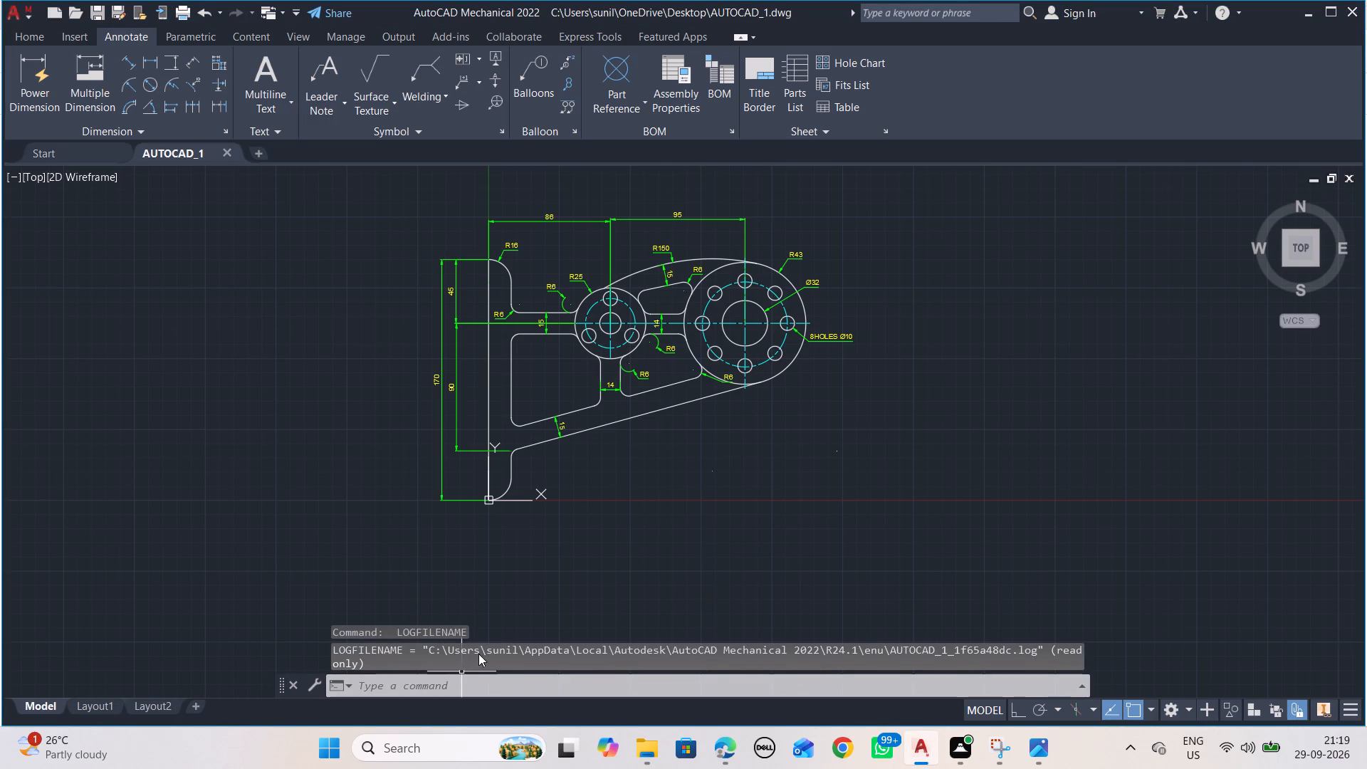
{"action": "key", "text": "alt+Tab"}
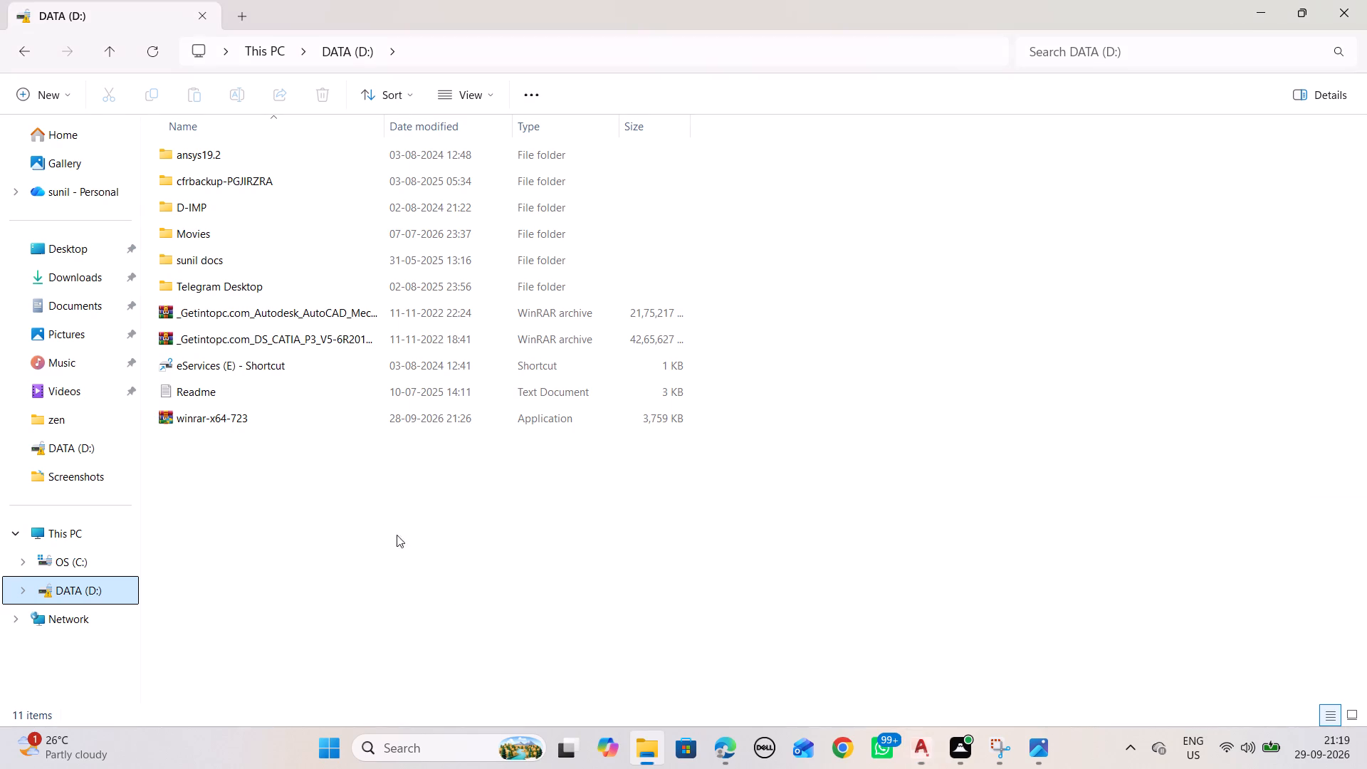
Browse from OS (C:) through Users to the user's profile folder, checking its Documents folder and OneDrive Desktop for the log file.
{"action": "left_click", "coordinate": [85, 559]}
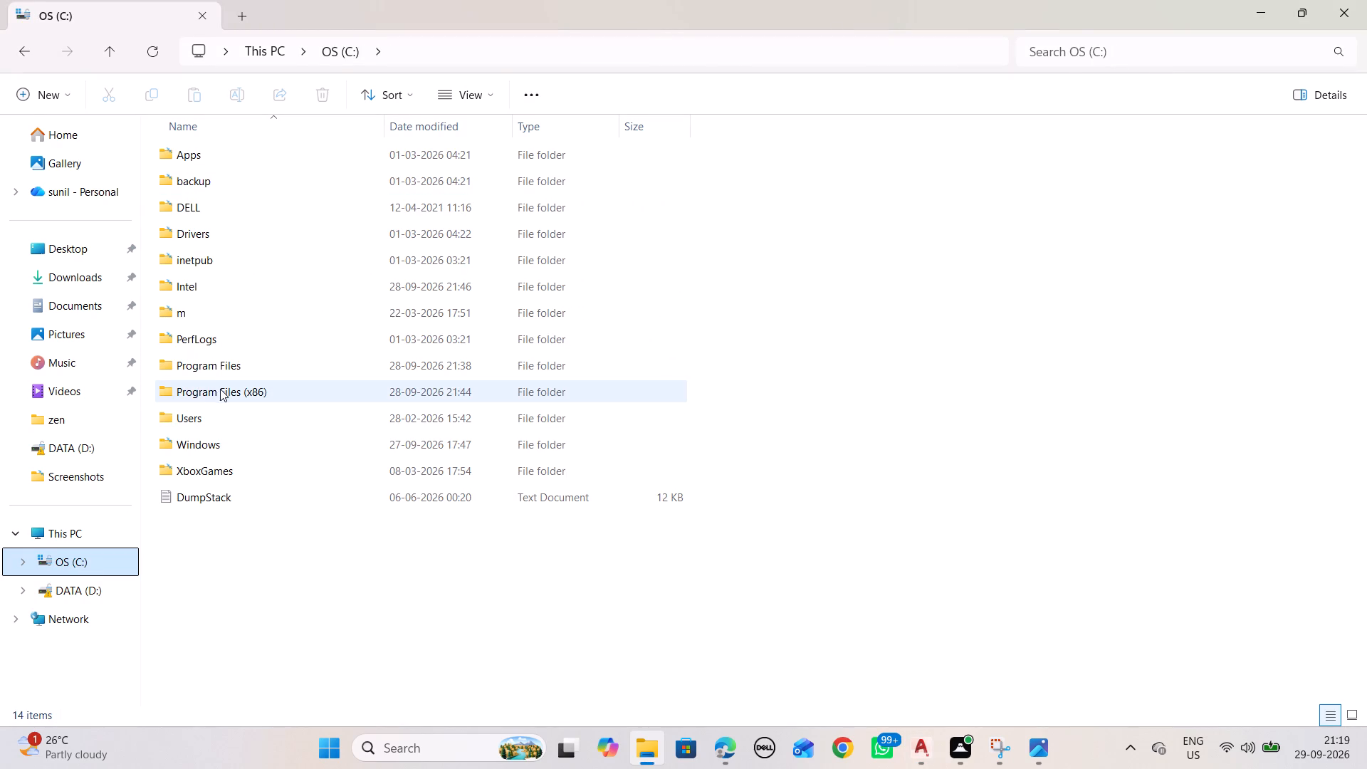
{"action": "double_click", "coordinate": [243, 423]}
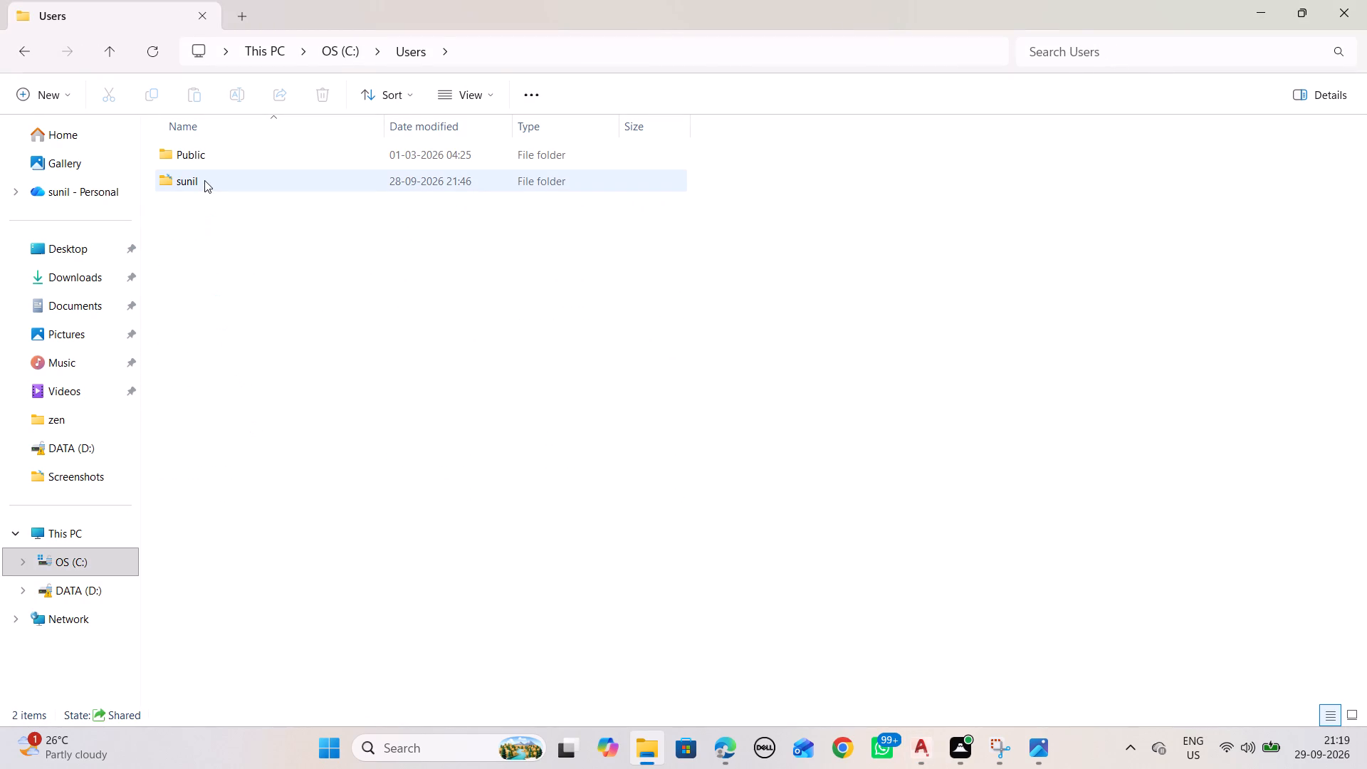
{"action": "double_click", "coordinate": [204, 180]}
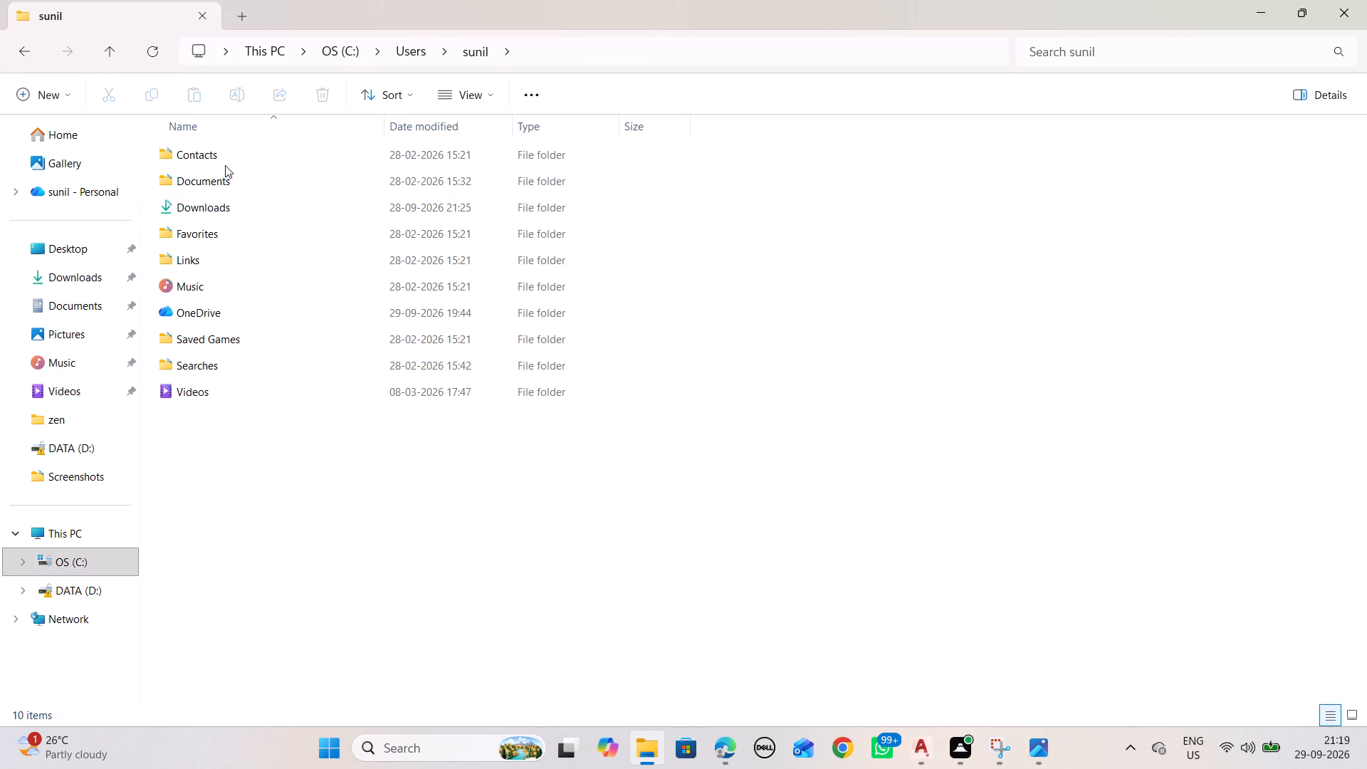
{"action": "double_click", "coordinate": [218, 184]}
{"action": "key", "text": "Escape"}
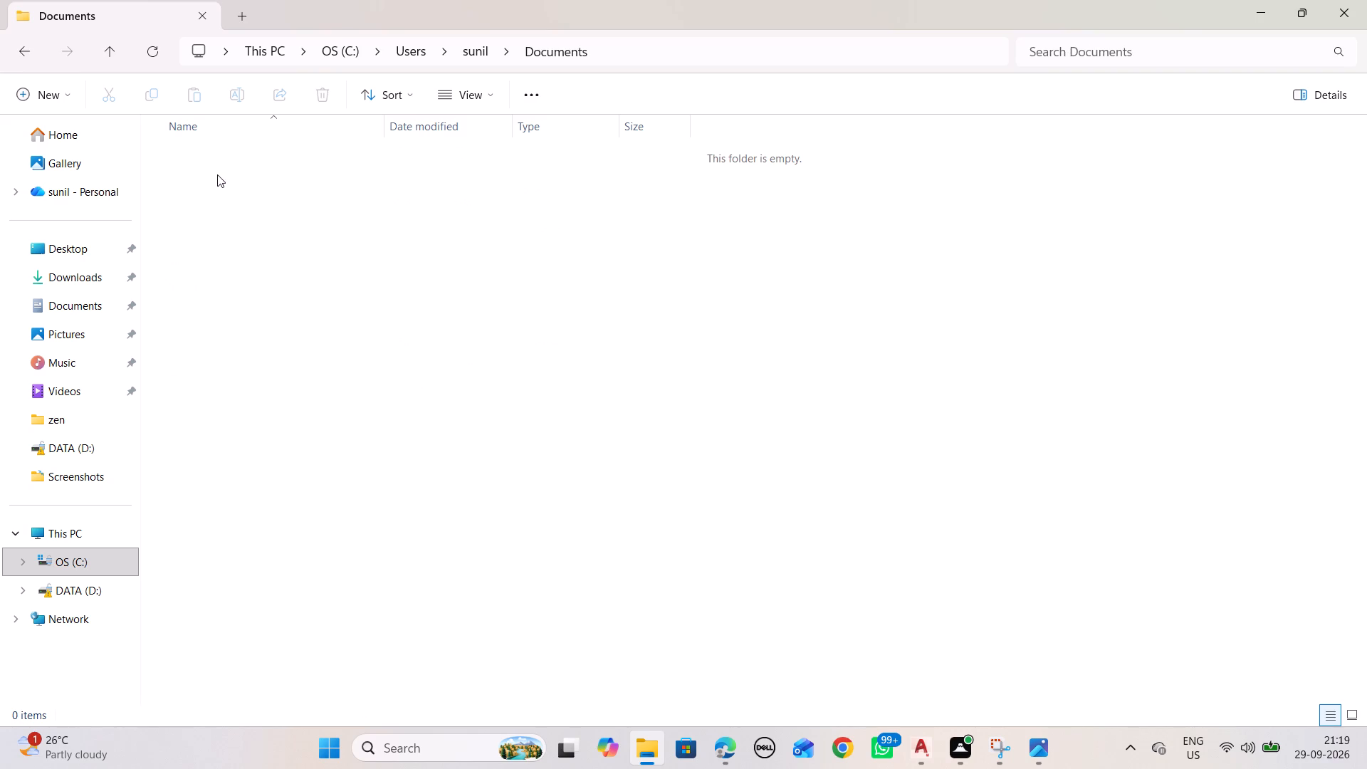
{"action": "left_click", "coordinate": [480, 60]}
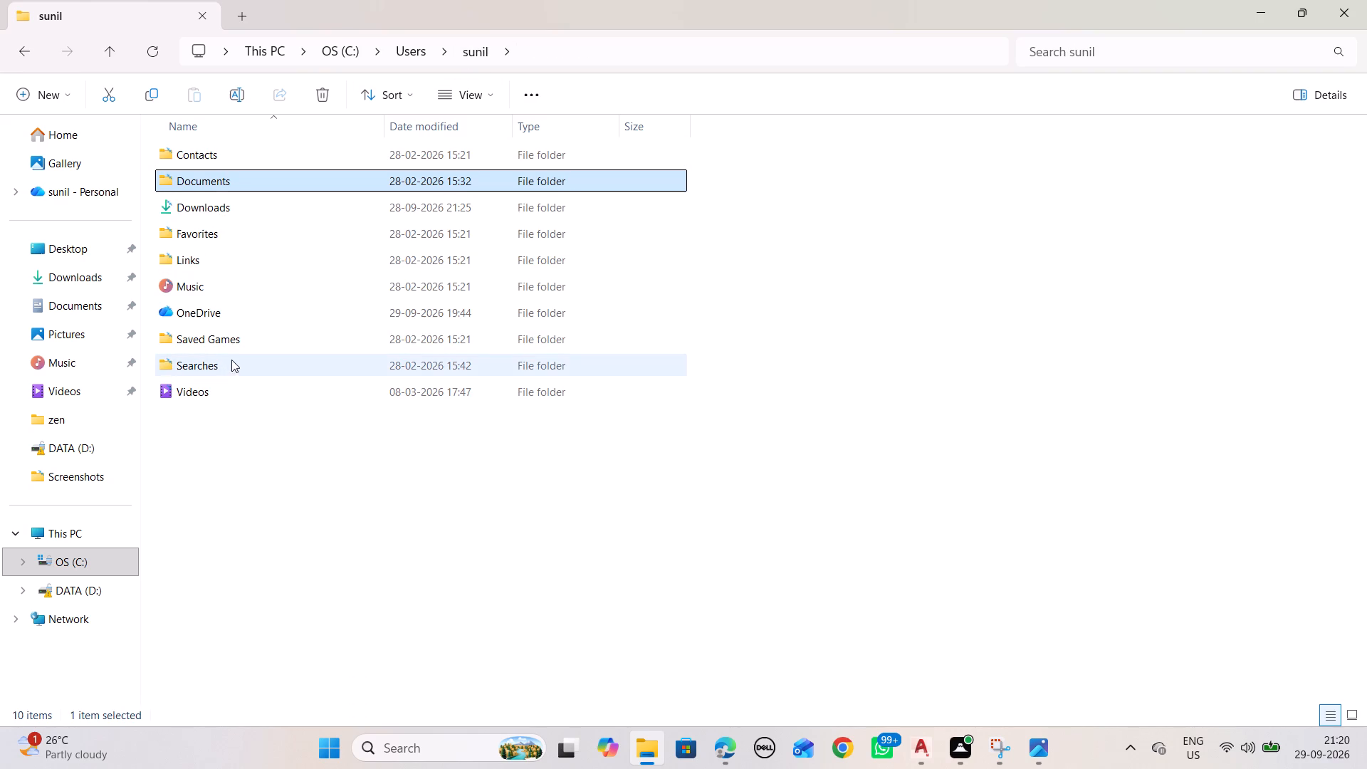
{"action": "double_click", "coordinate": [243, 310]}
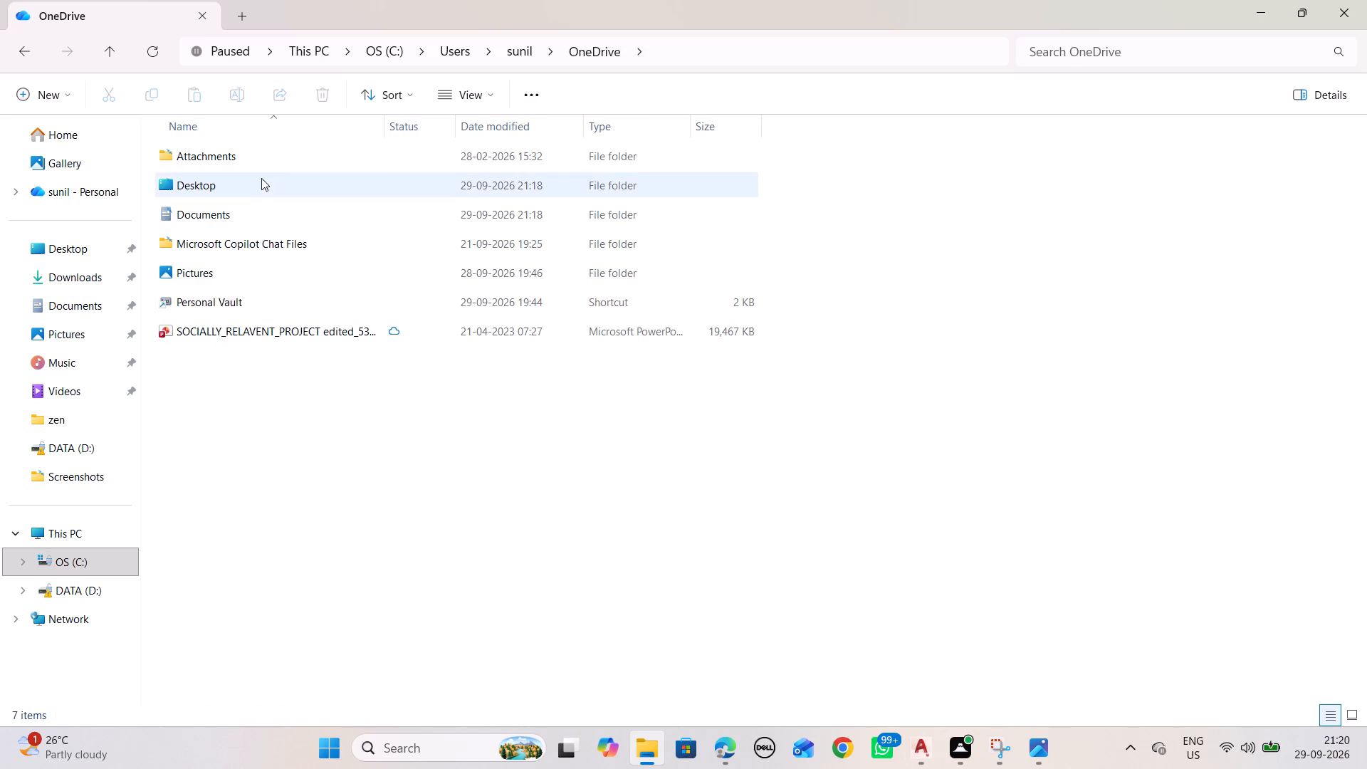
{"action": "double_click", "coordinate": [242, 179]}
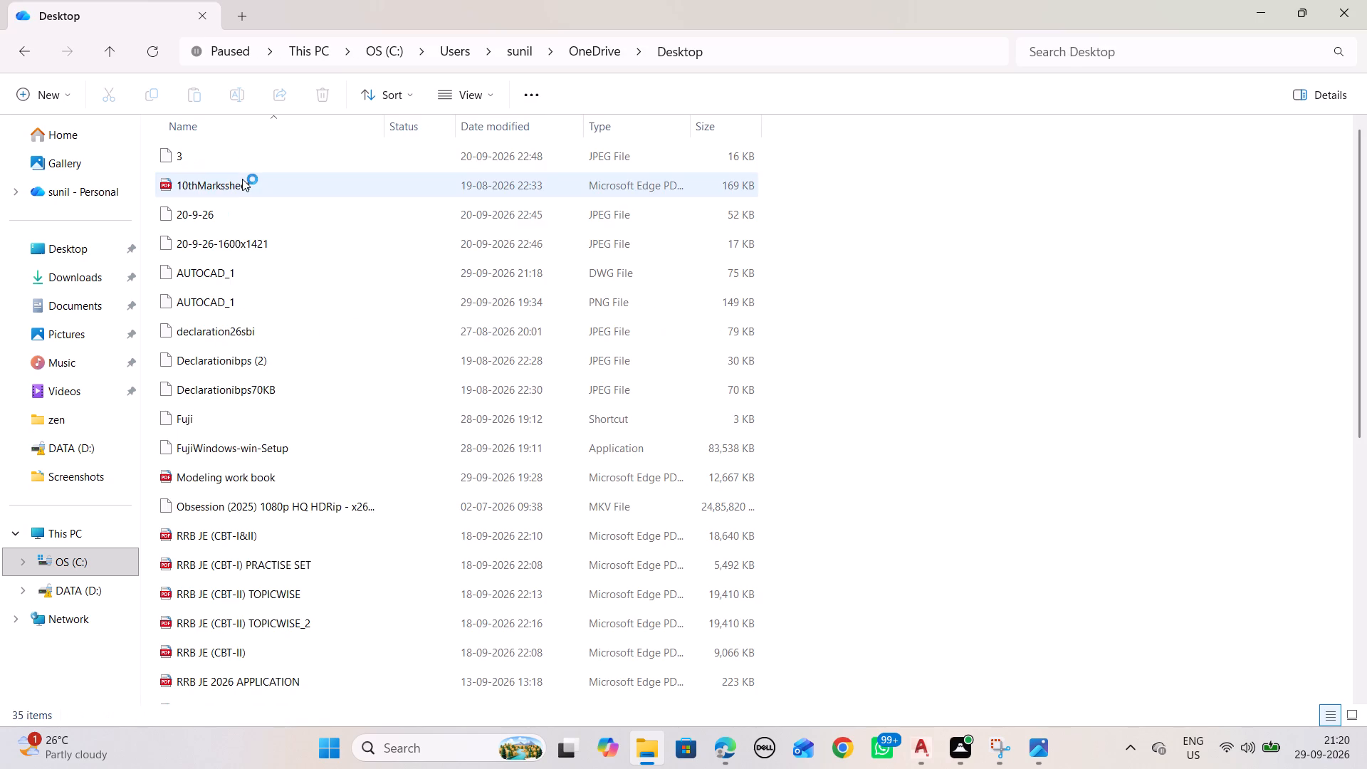
{"action": "key", "text": "Escape"}
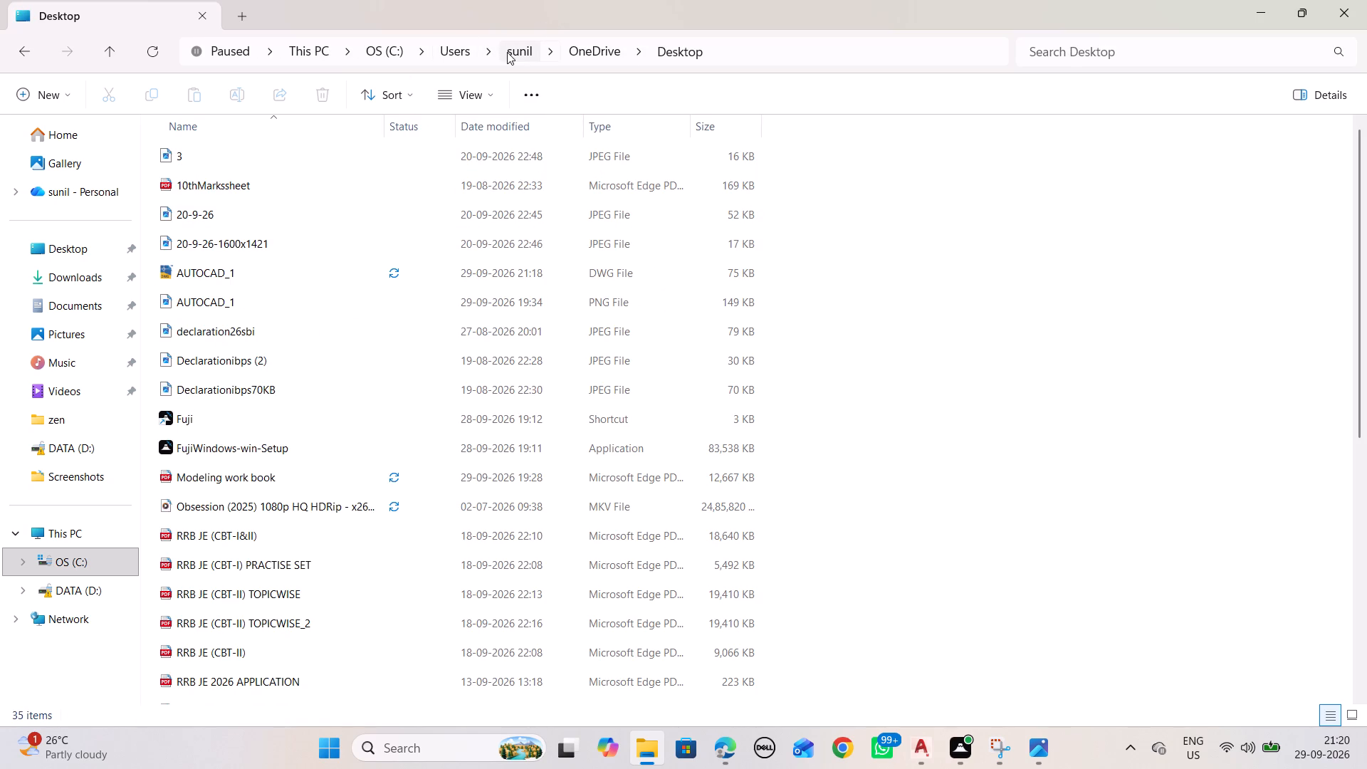
{"action": "left_click", "coordinate": [507, 52]}
Switch to AutoCAD and query LOGFILENAME again to recheck the log file's path.
{"action": "key", "text": "alt+Tab"}
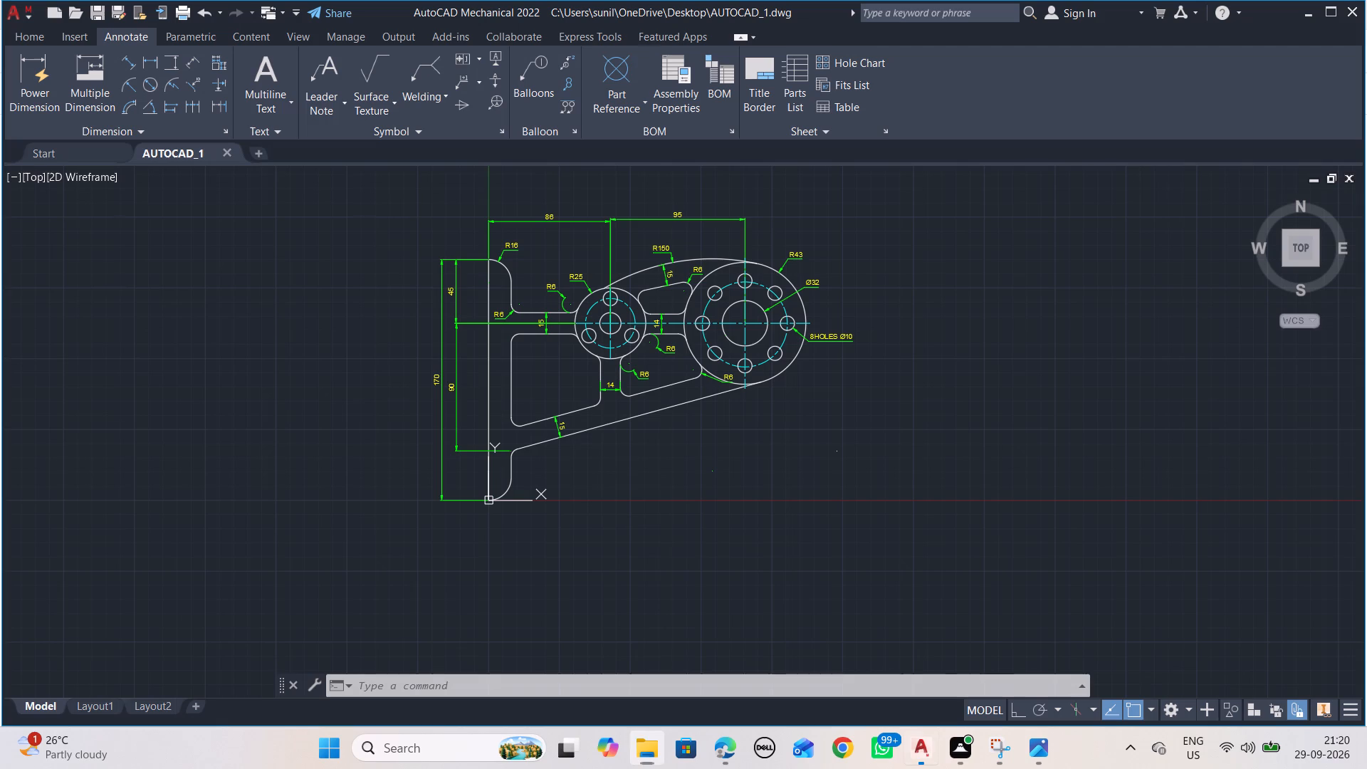
{"action": "key", "text": "space"}
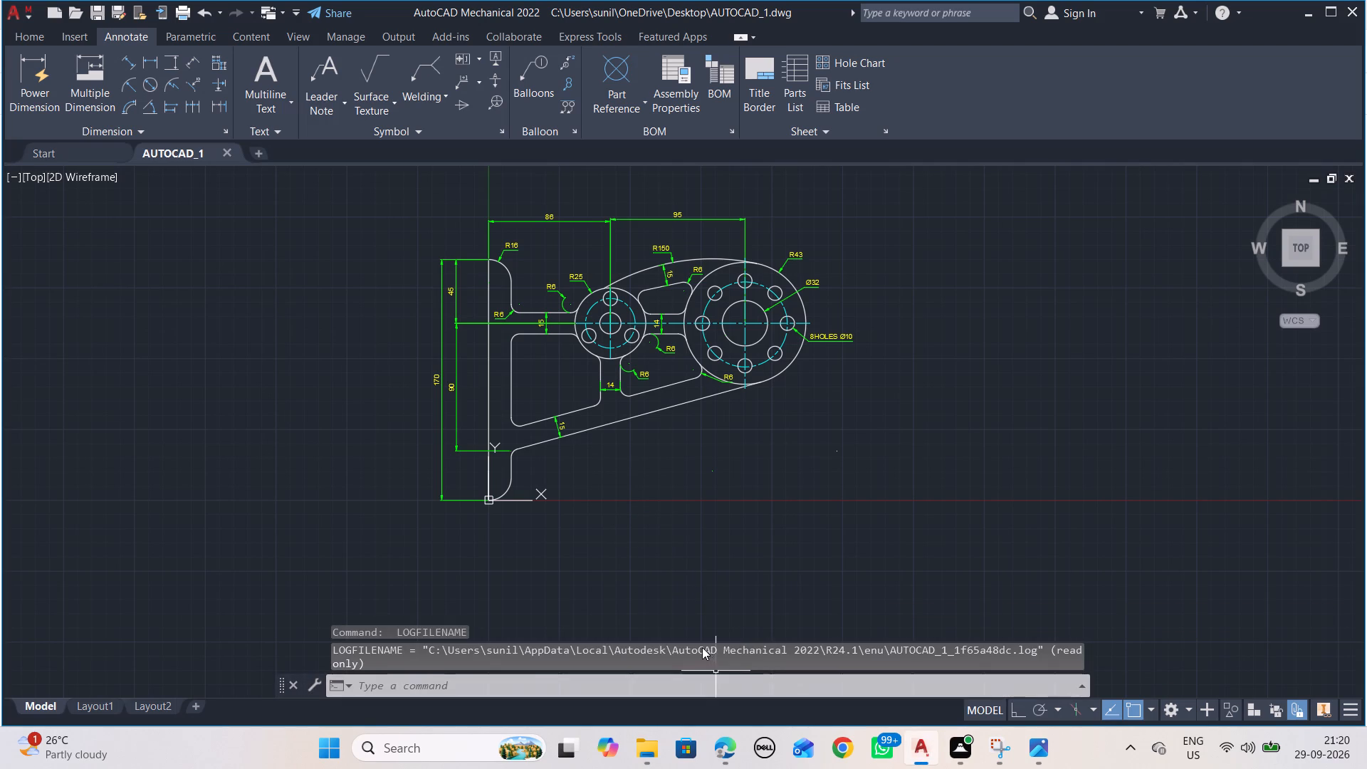
Switch to File Explorer and search the user's profile folder for AUTOCAD MECHANICAL 2022.
{"action": "key", "text": "alt+Tab"}
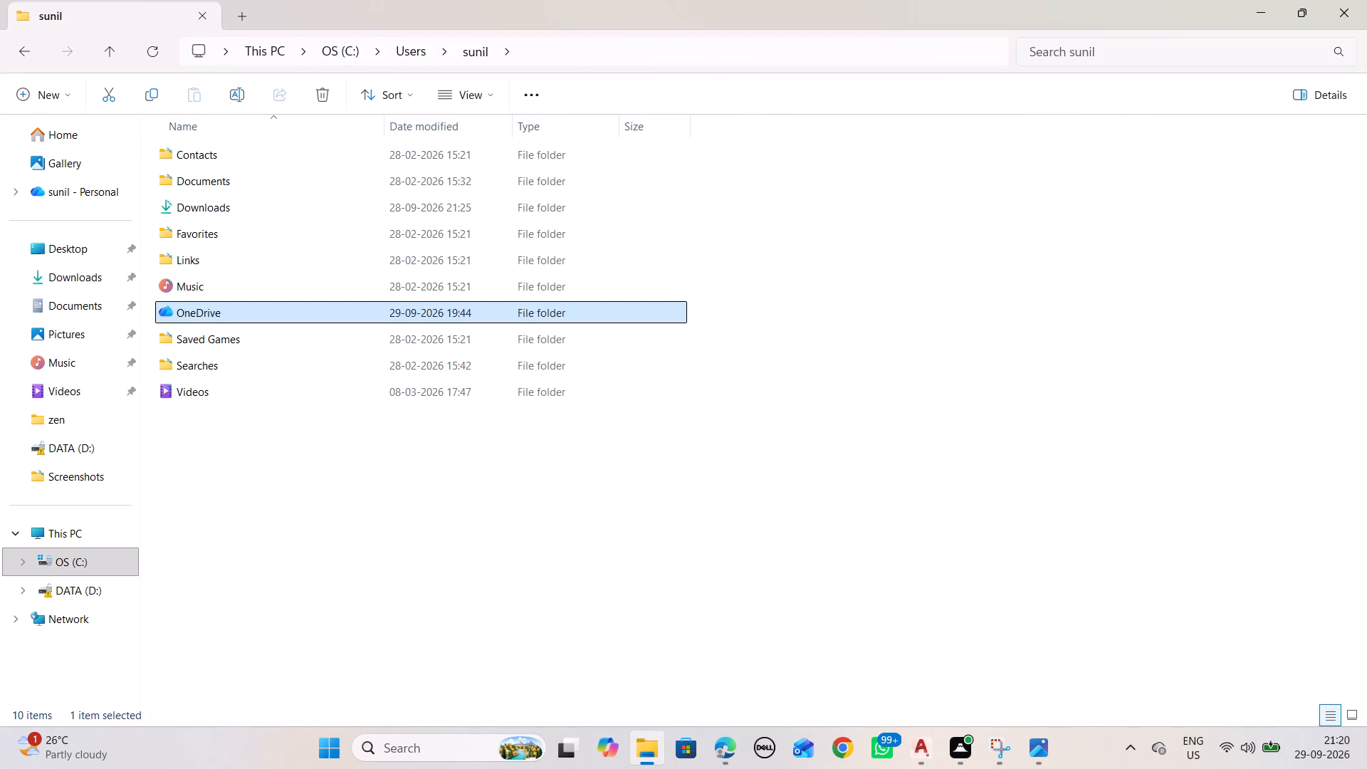
{"action": "left_click", "coordinate": [1247, 43]}
{"action": "type", "text": "AUTOC"}
{"action": "key", "text": "a"}
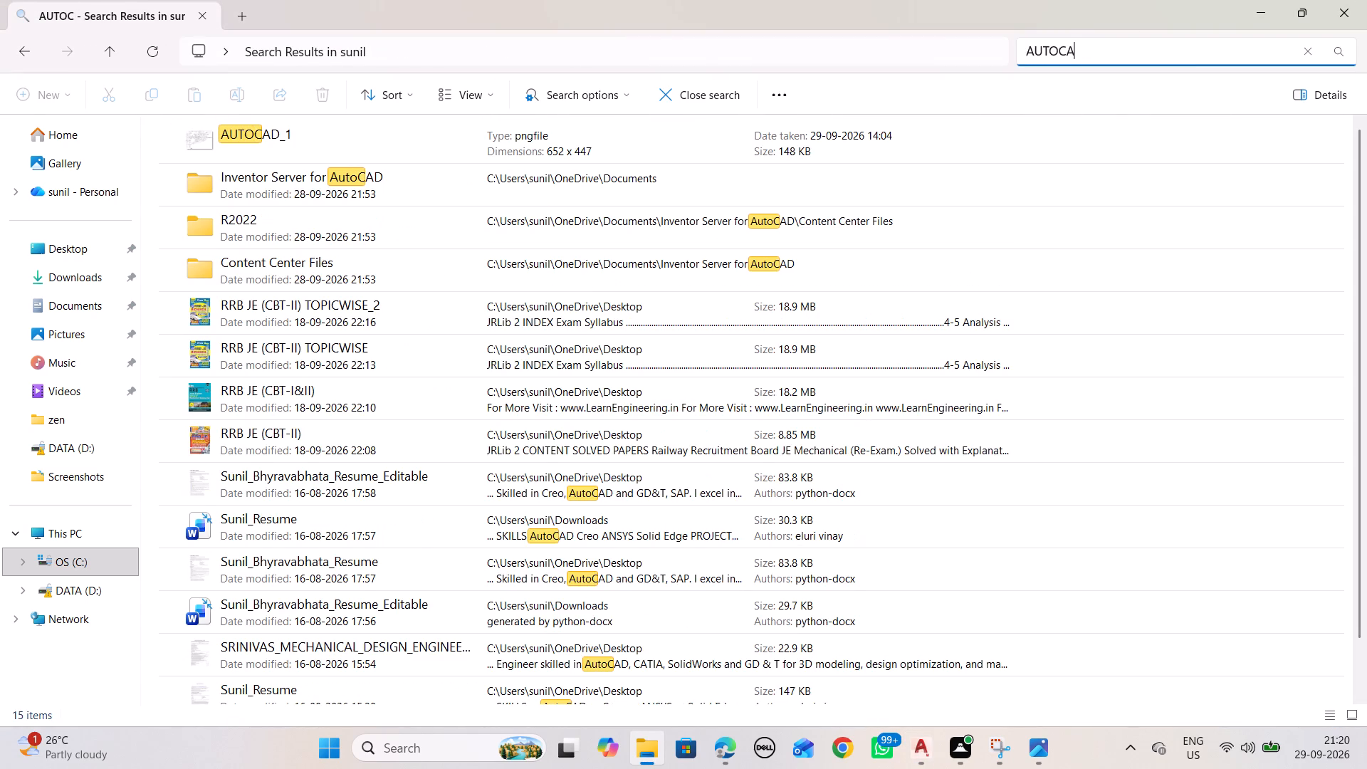
{"action": "key", "text": "d"}
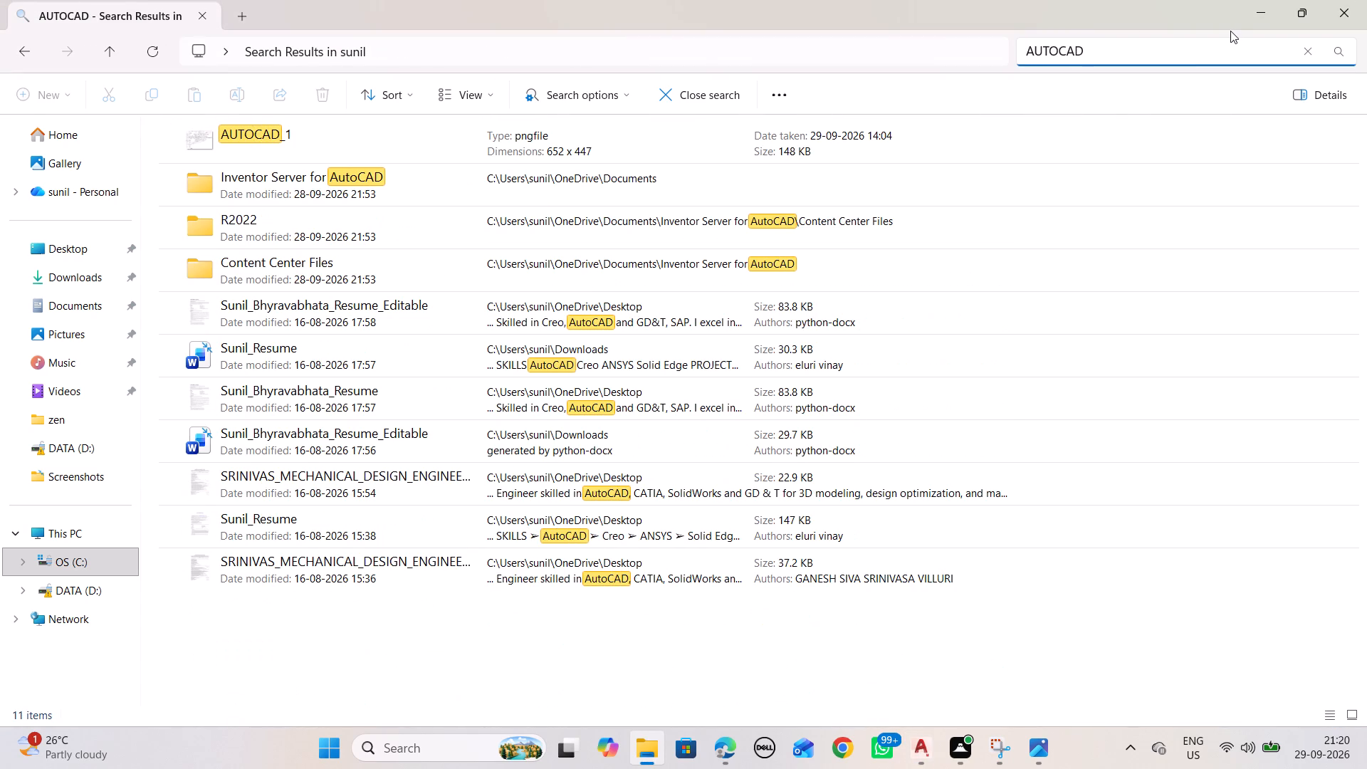
{"action": "key", "text": "space"}
{"action": "type", "text": "MECHAN"}
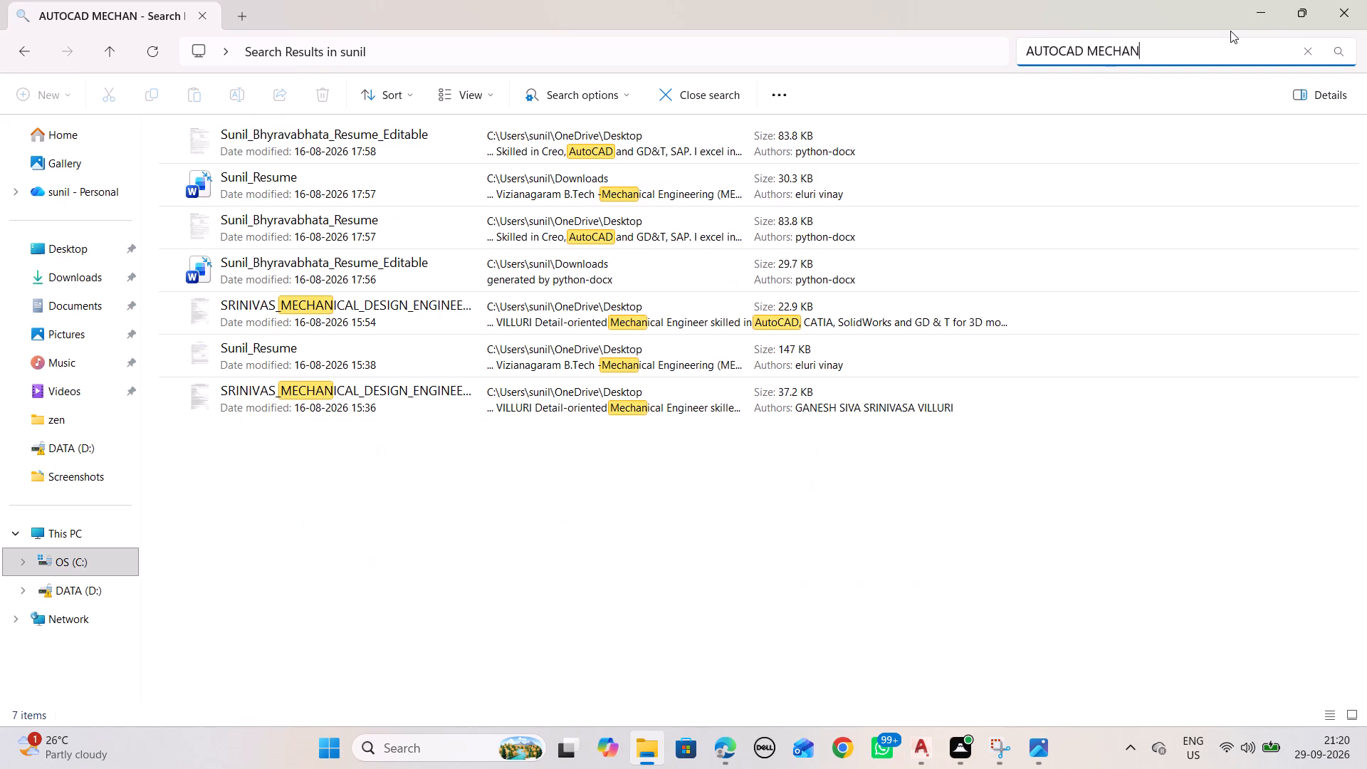
{"action": "type", "text": "ICAL 1"}
{"action": "key", "text": "BackSpace"}
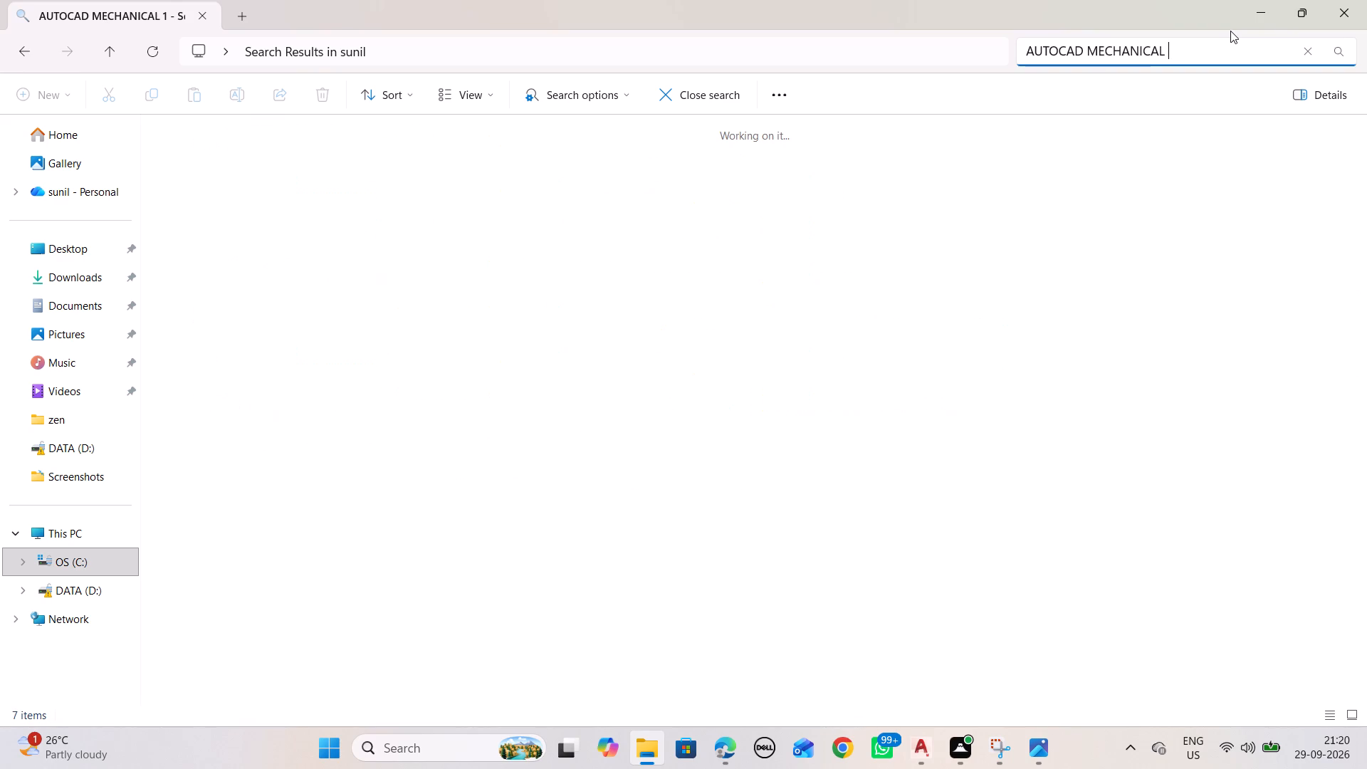
{"action": "type", "text": "2022"}
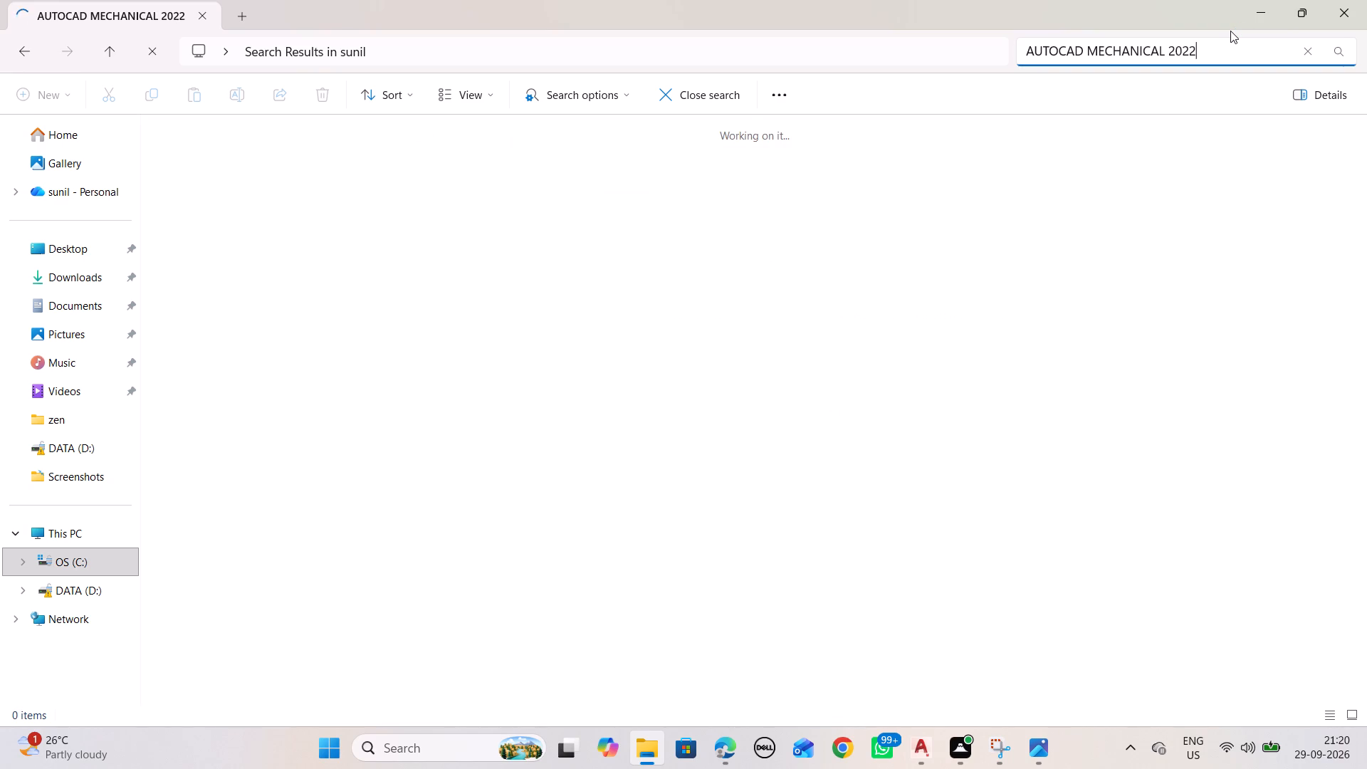
Look in the Captures folder under Videos, and switch back to AutoCAD to query the LOGFILENAME path again.
{"action": "left_click", "coordinate": [66, 394]}
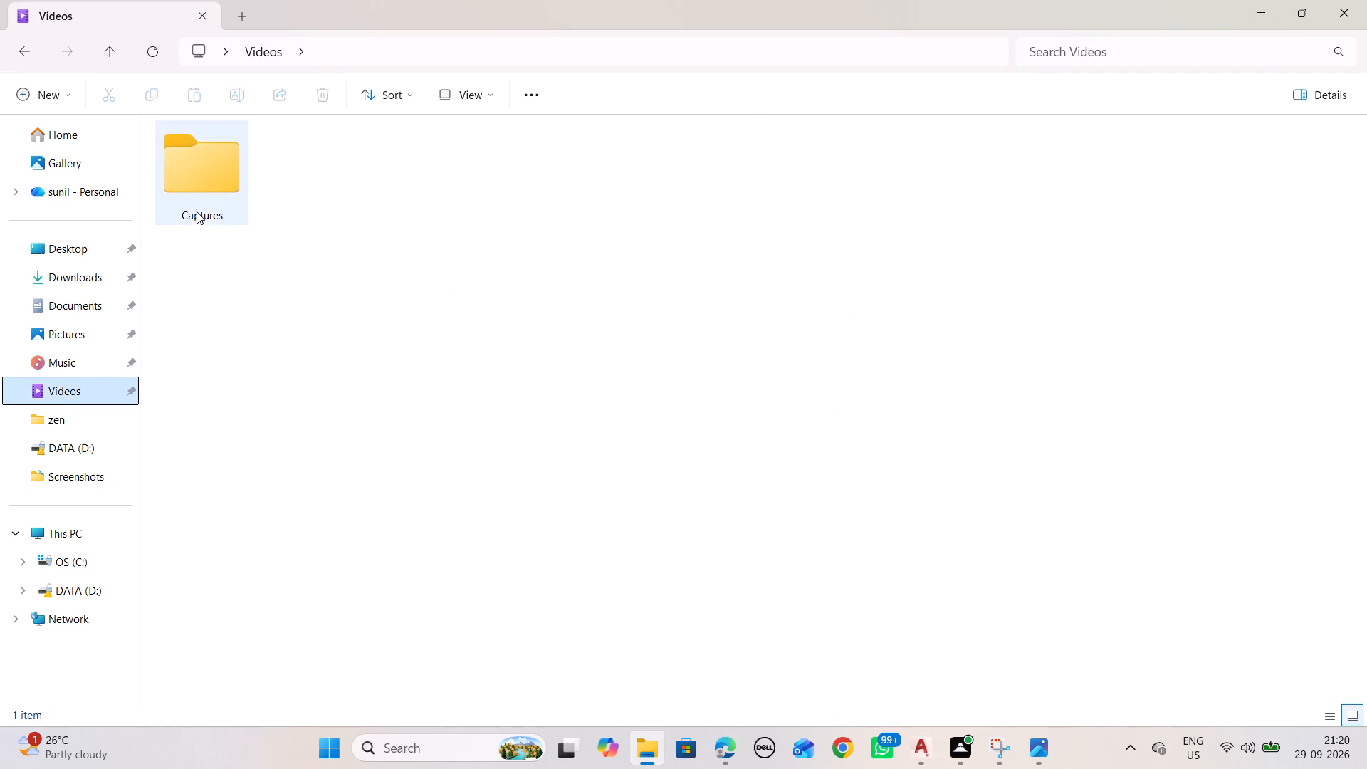
{"action": "double_click", "coordinate": [201, 201]}
{"action": "key", "text": "alt+Tab"}
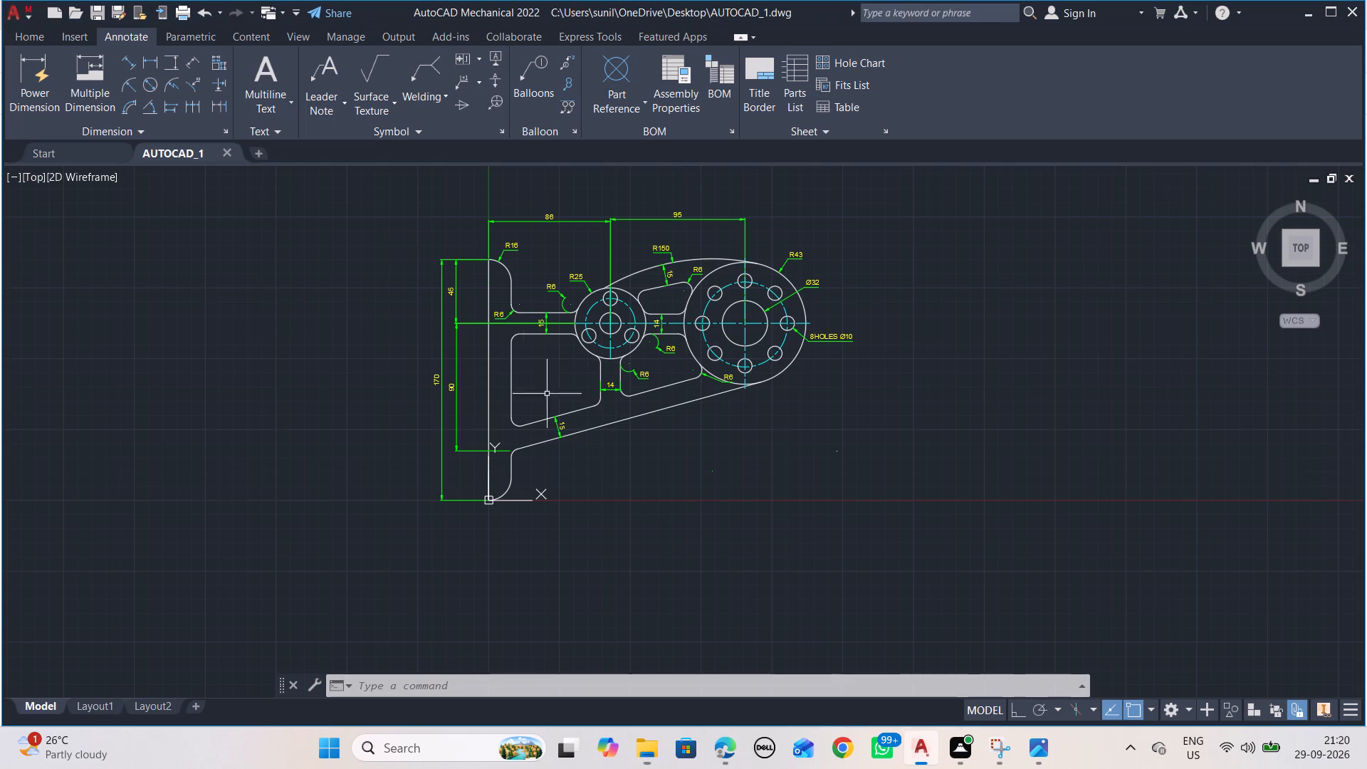
{"action": "key", "text": "space"}
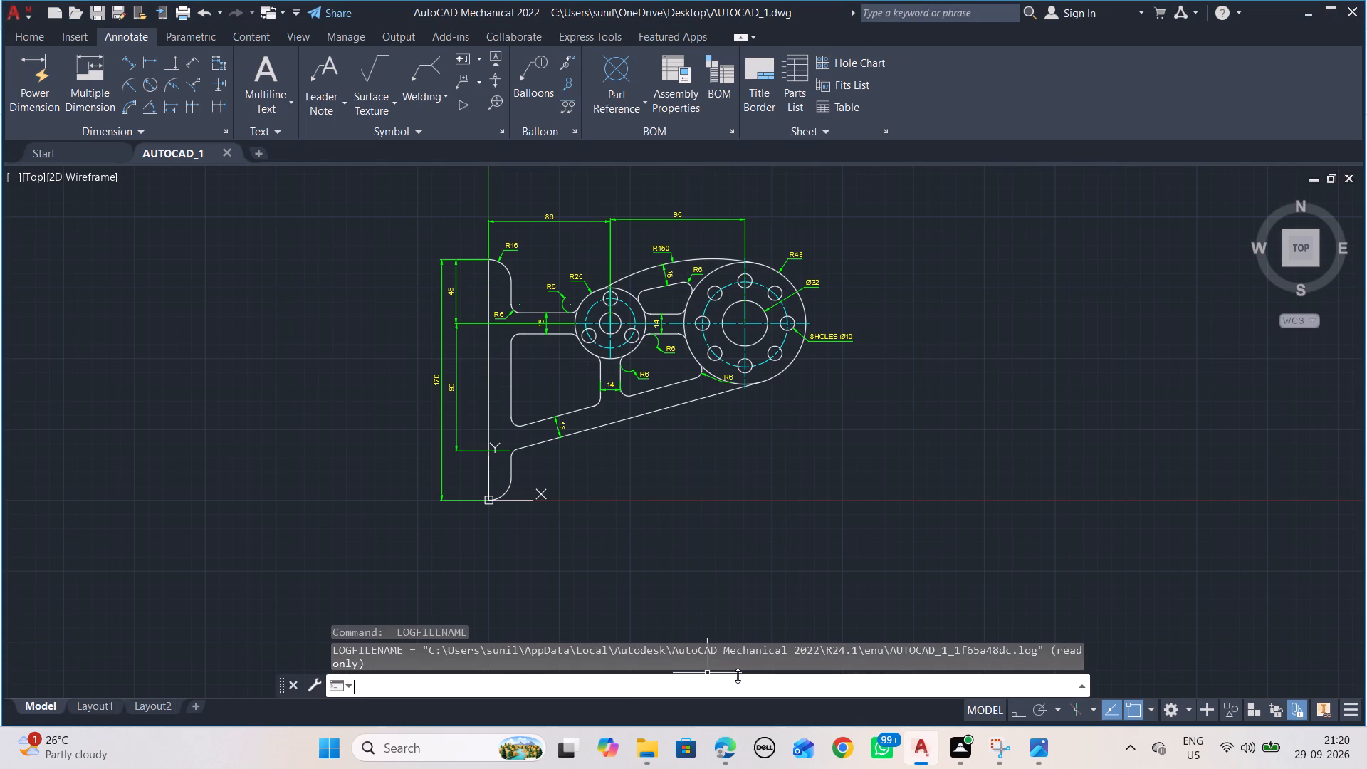
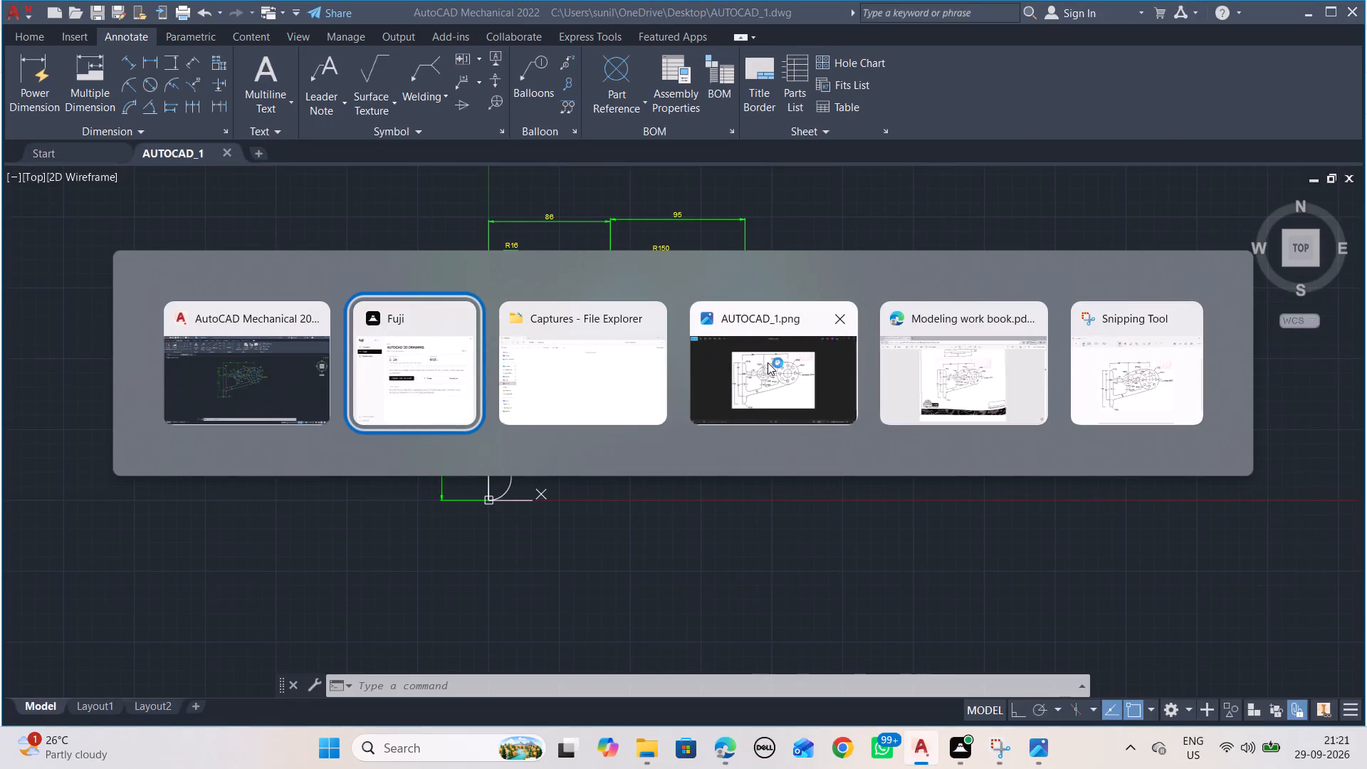
Switch between the AutoCAD bracket drawing and the reference image AUTOCAD_1.png to compare their geometry and dimensions.
{"action": "left_click", "coordinate": [768, 363]}
{"action": "key", "text": "alt+Tab"}
{"action": "left_click", "coordinate": [465, 383], "text": "alt"}
{"action": "key", "text": "space"}
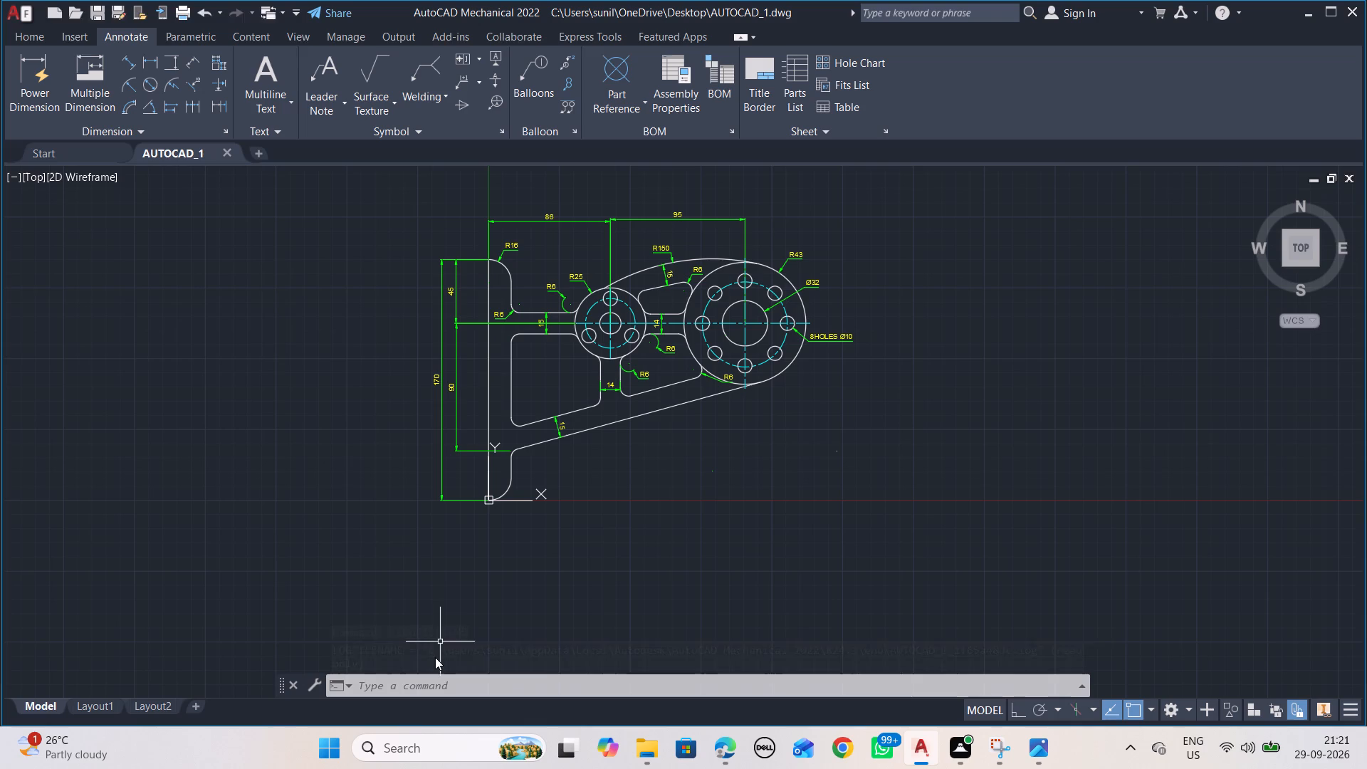
{"action": "key", "text": "Tab"}
{"action": "key", "text": "alt+Tab"}
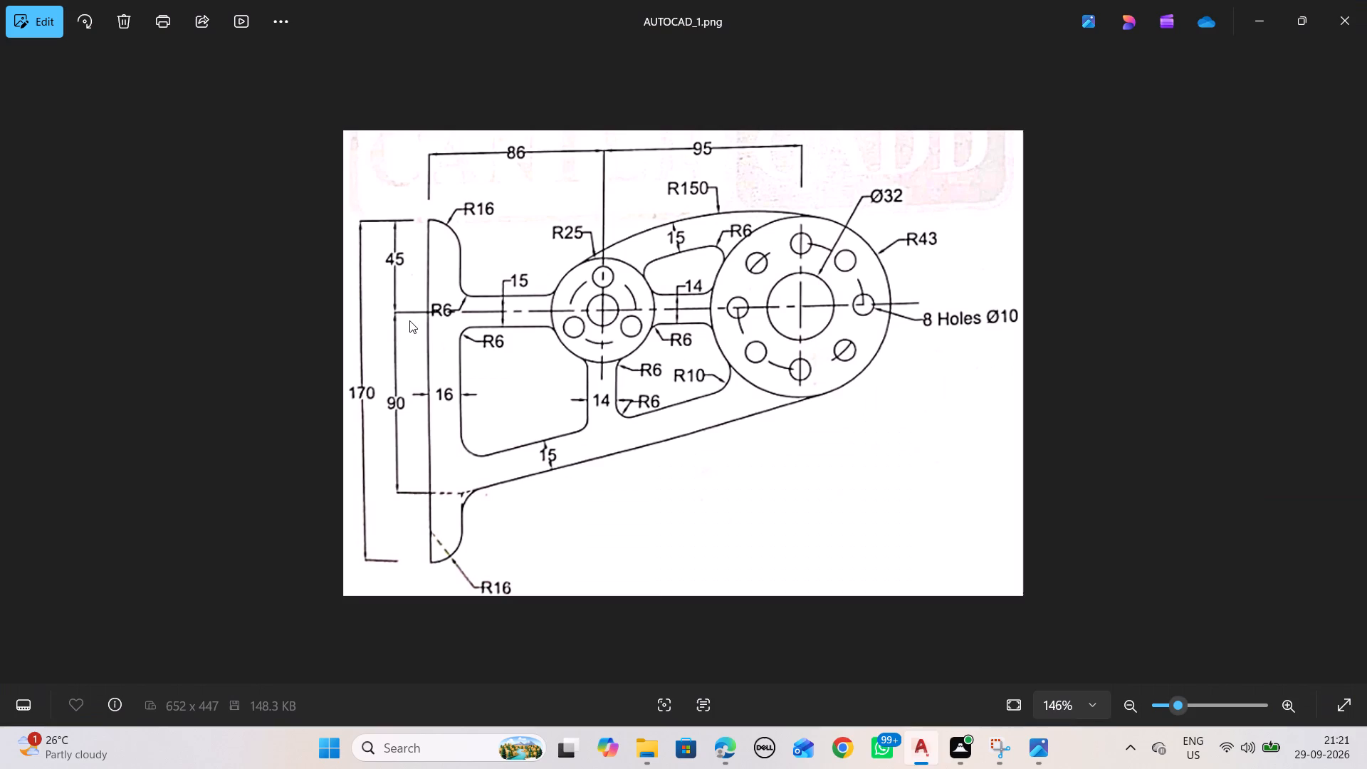
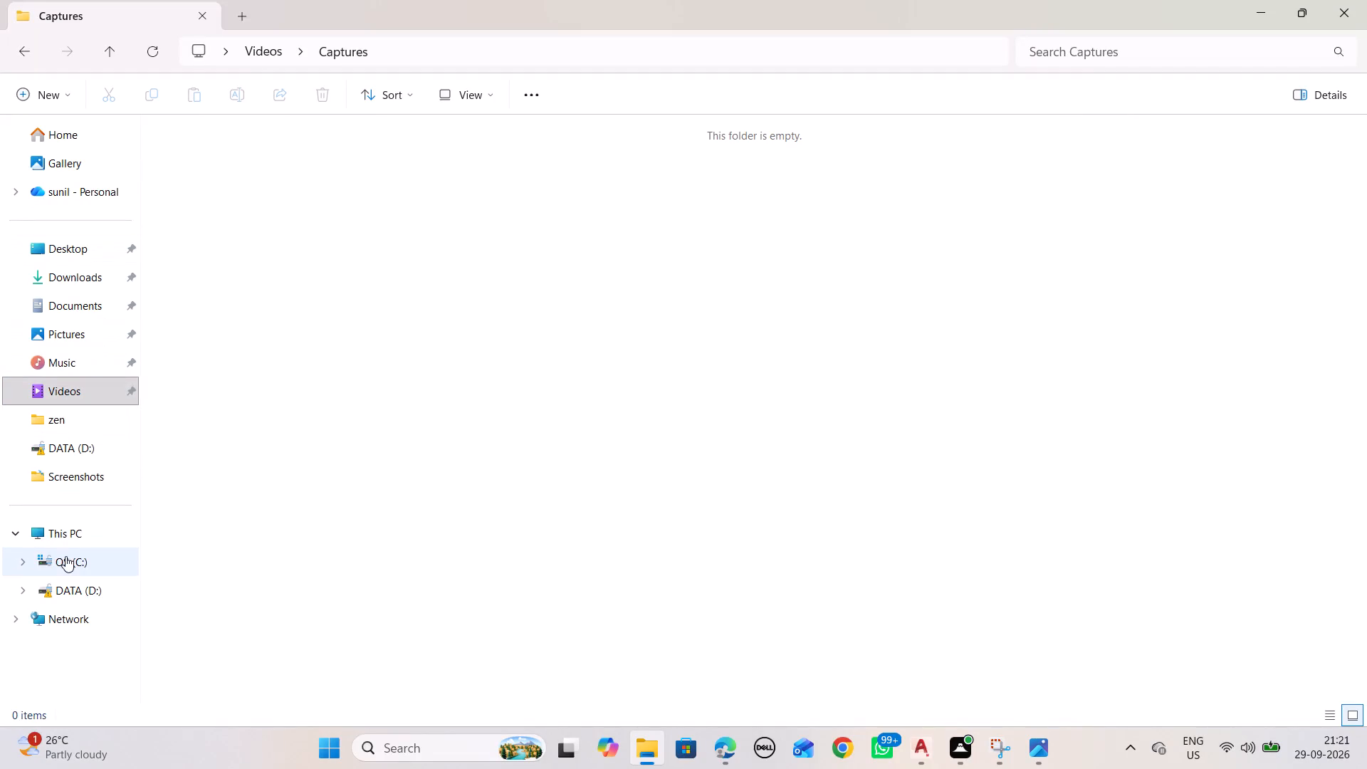
Search the OS (C:) drive for .LOG, inspect the Windows Logs folder, and return to the drive's root.
{"action": "left_click", "coordinate": [75, 533]}
{"action": "double_click", "coordinate": [278, 161]}
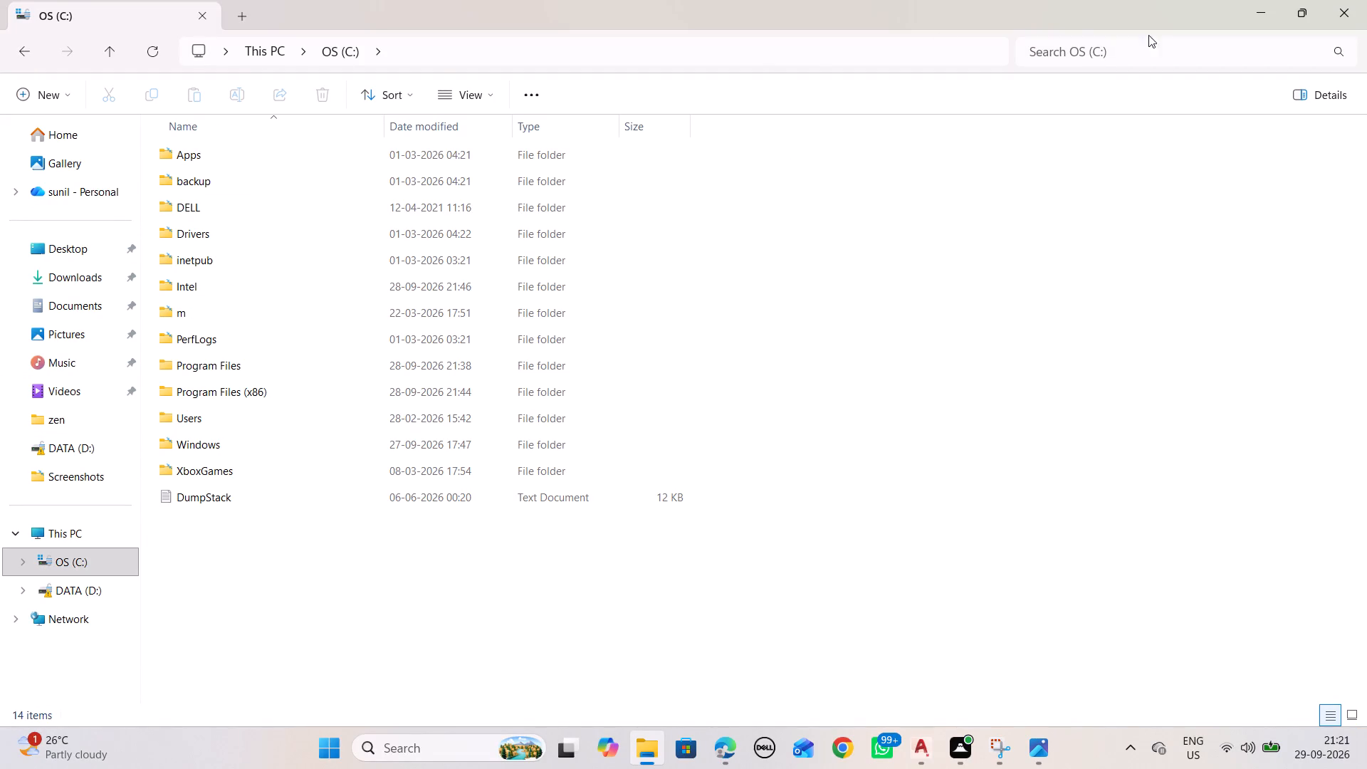
{"action": "left_click", "coordinate": [1191, 62]}
{"action": "type", "text": ".LOG"}
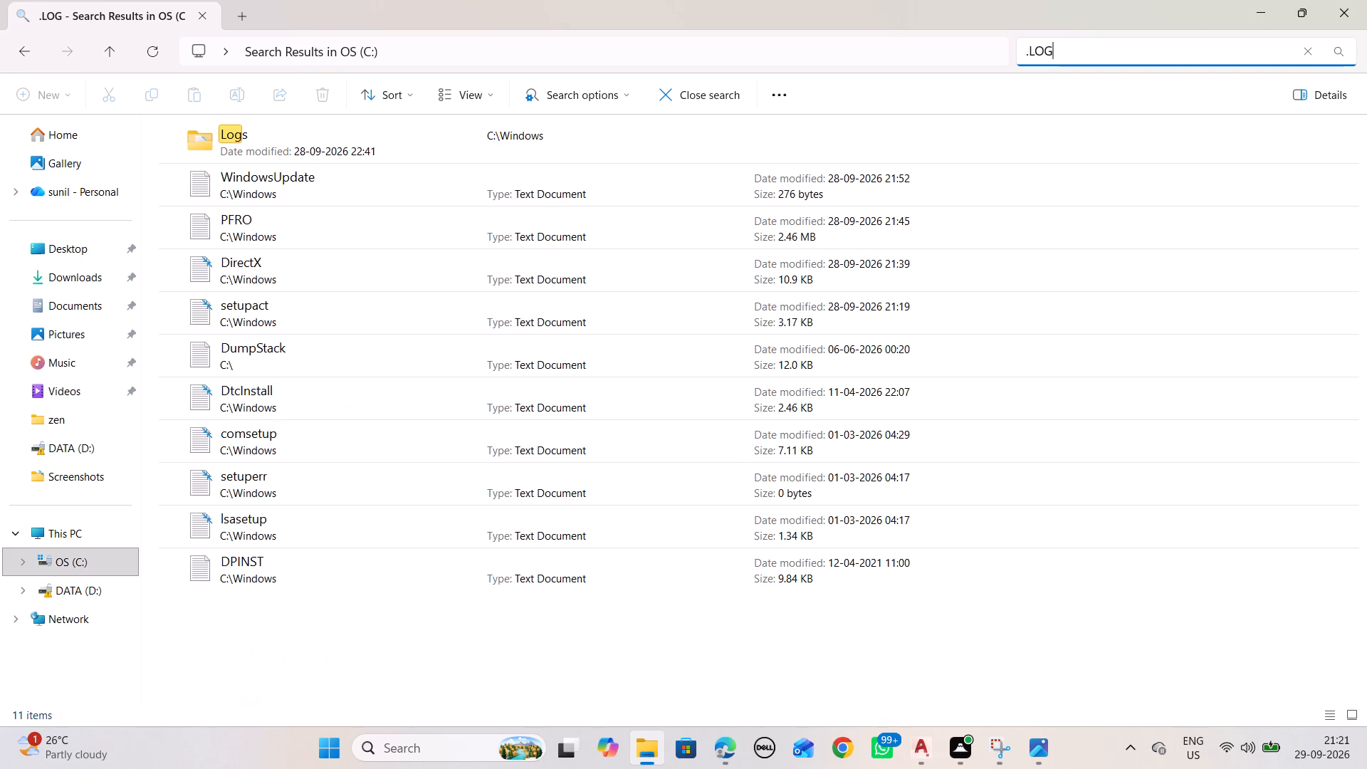
{"action": "double_click", "coordinate": [386, 134]}
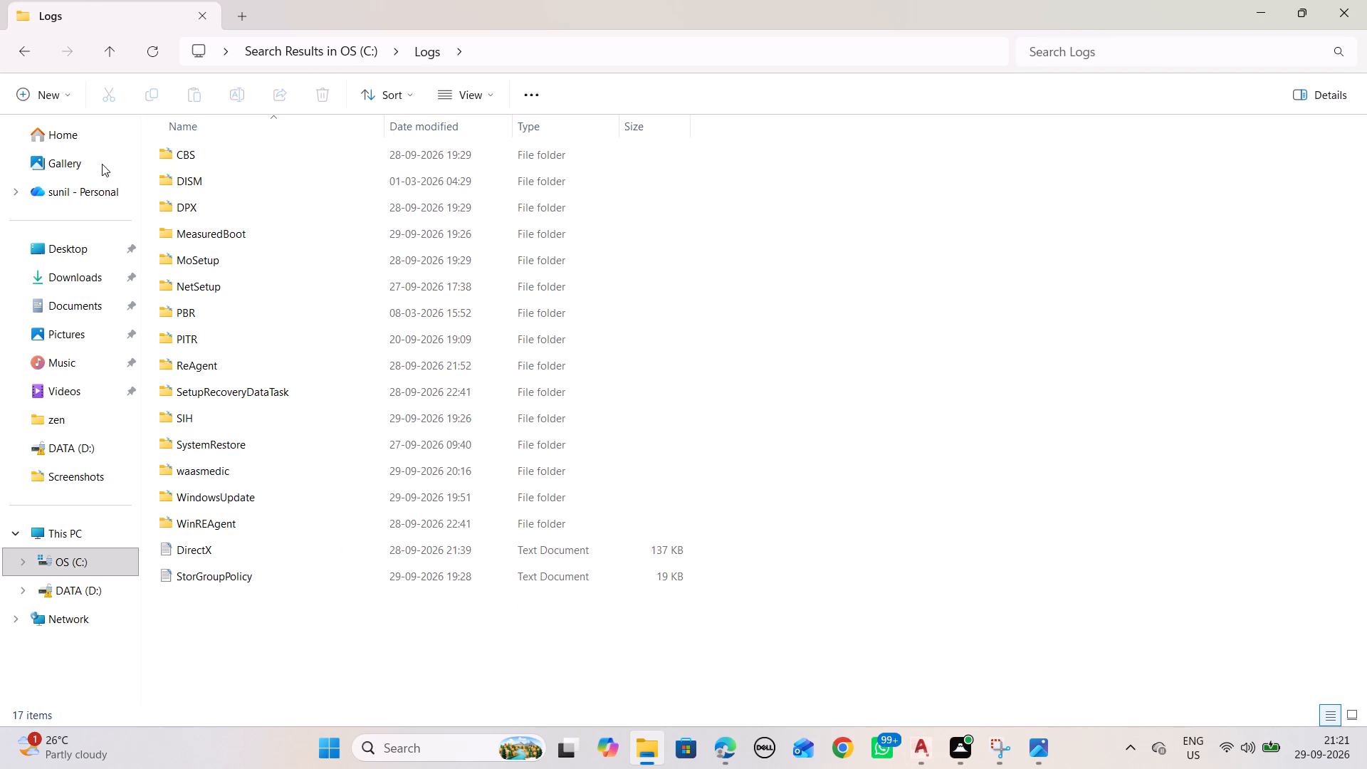
{"action": "key", "text": "Escape"}
{"action": "left_click", "coordinate": [29, 57]}
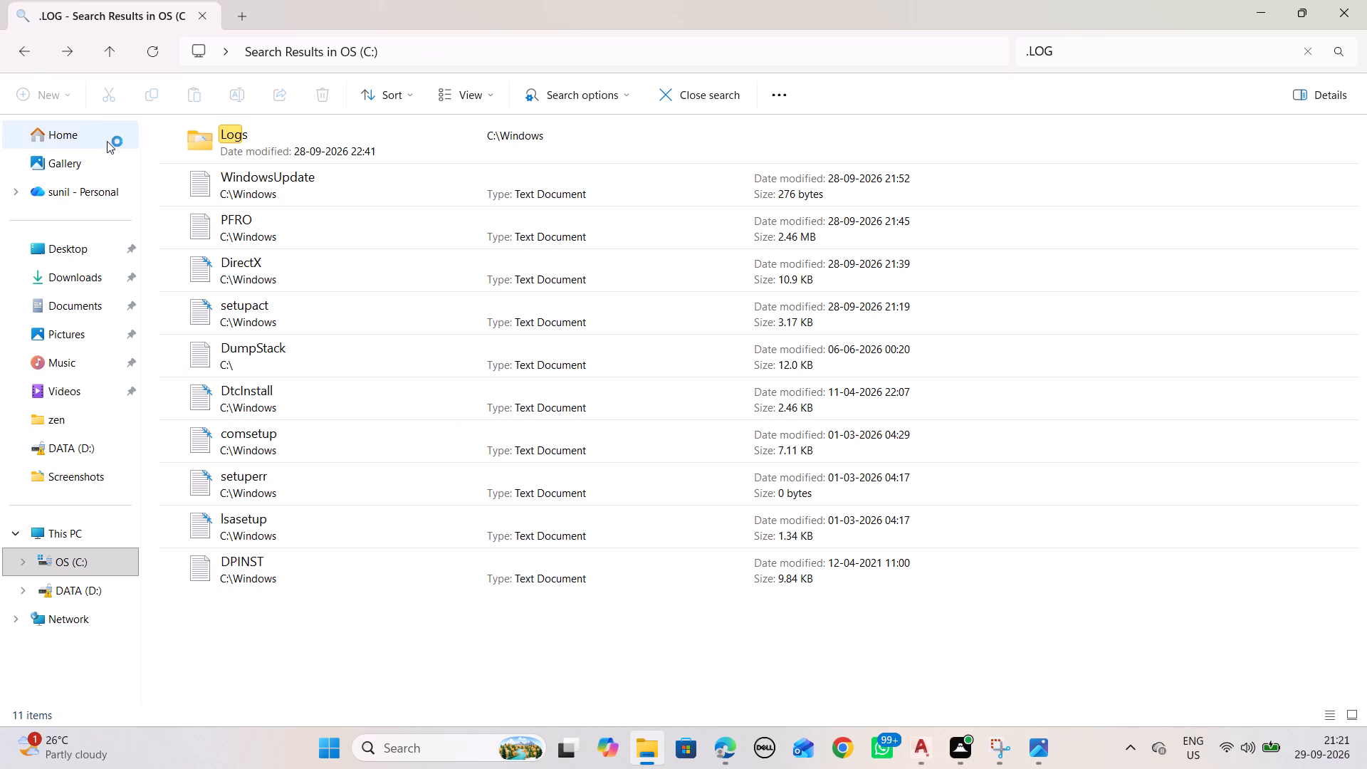
{"action": "left_click_drag", "start_coordinate": [26, 43], "coordinate": [28, 33]}
{"action": "left_click", "coordinate": [30, 54]}
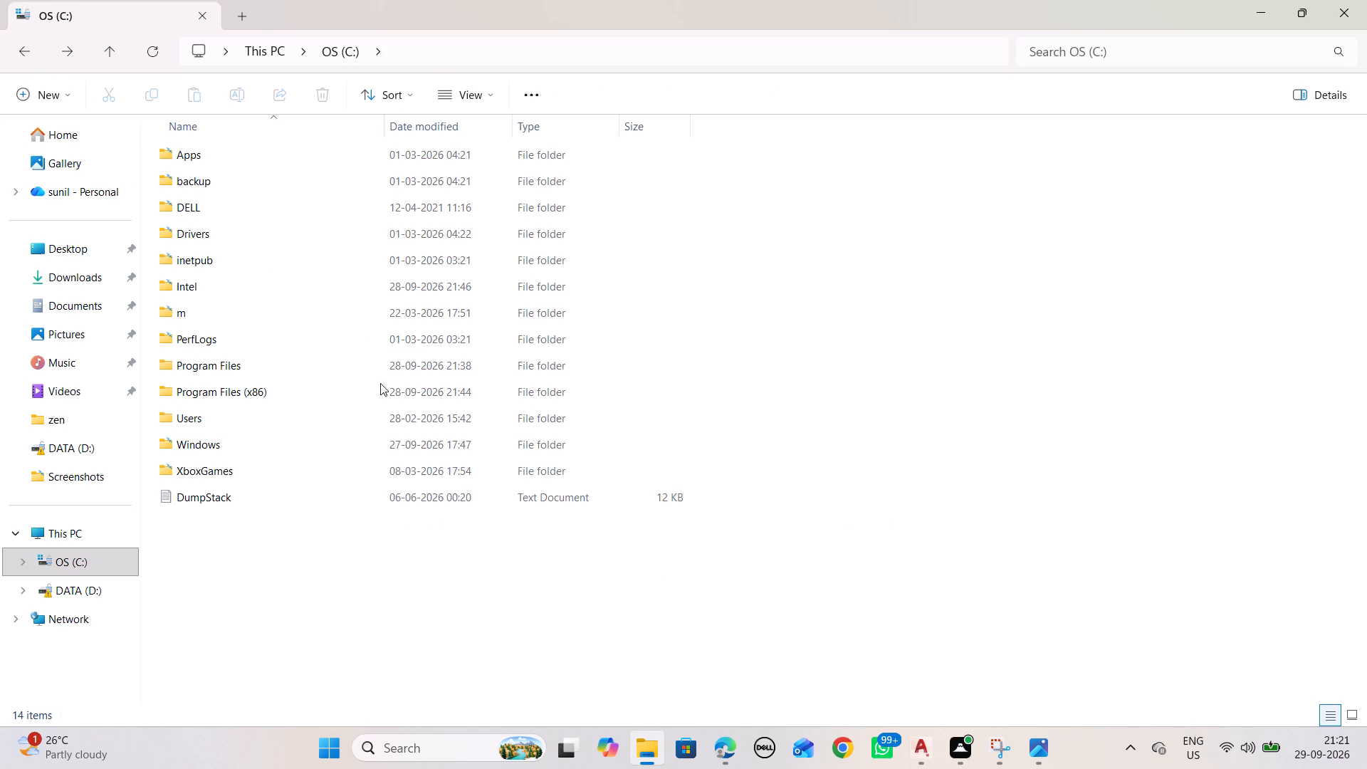
Browse the C: drive to the Autodesk folder under Users, Public, Public Documents.
{"action": "double_click", "coordinate": [246, 422]}
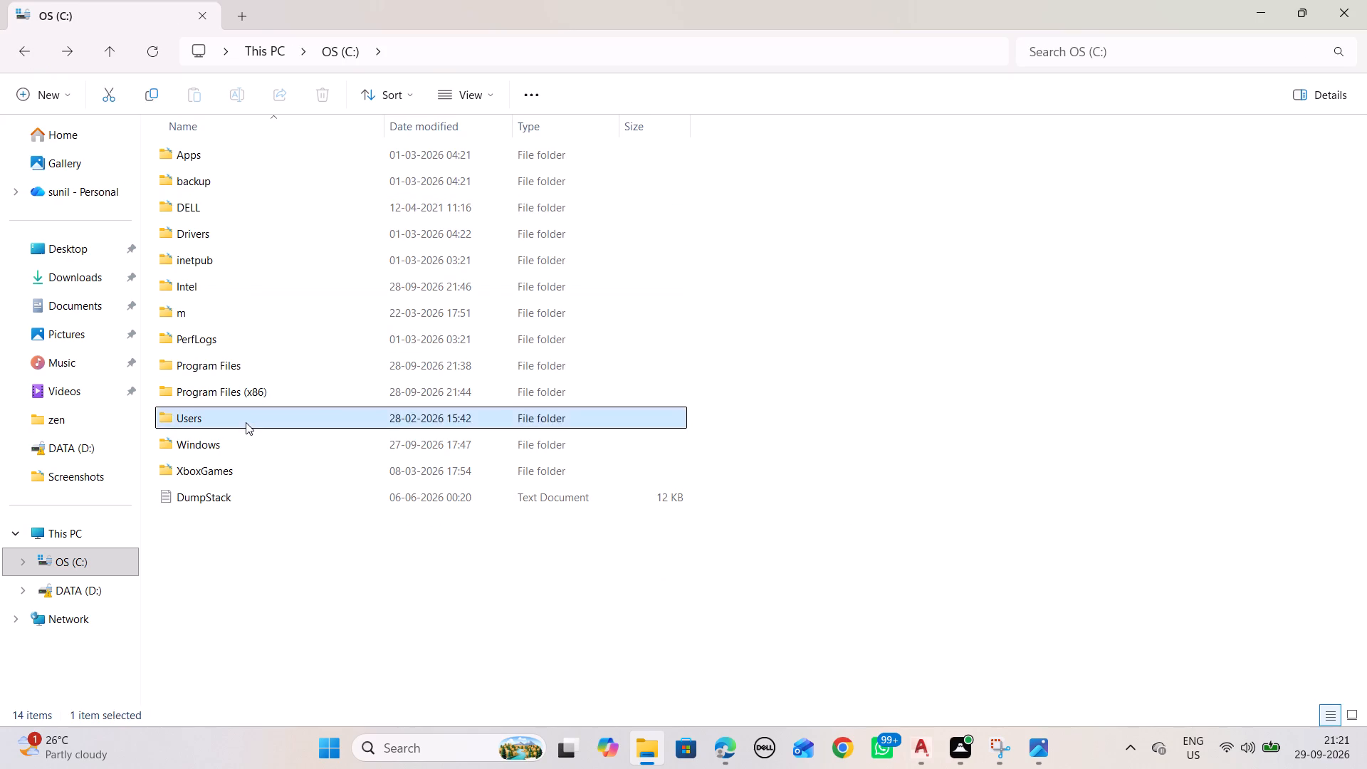
{"action": "double_click", "coordinate": [240, 156]}
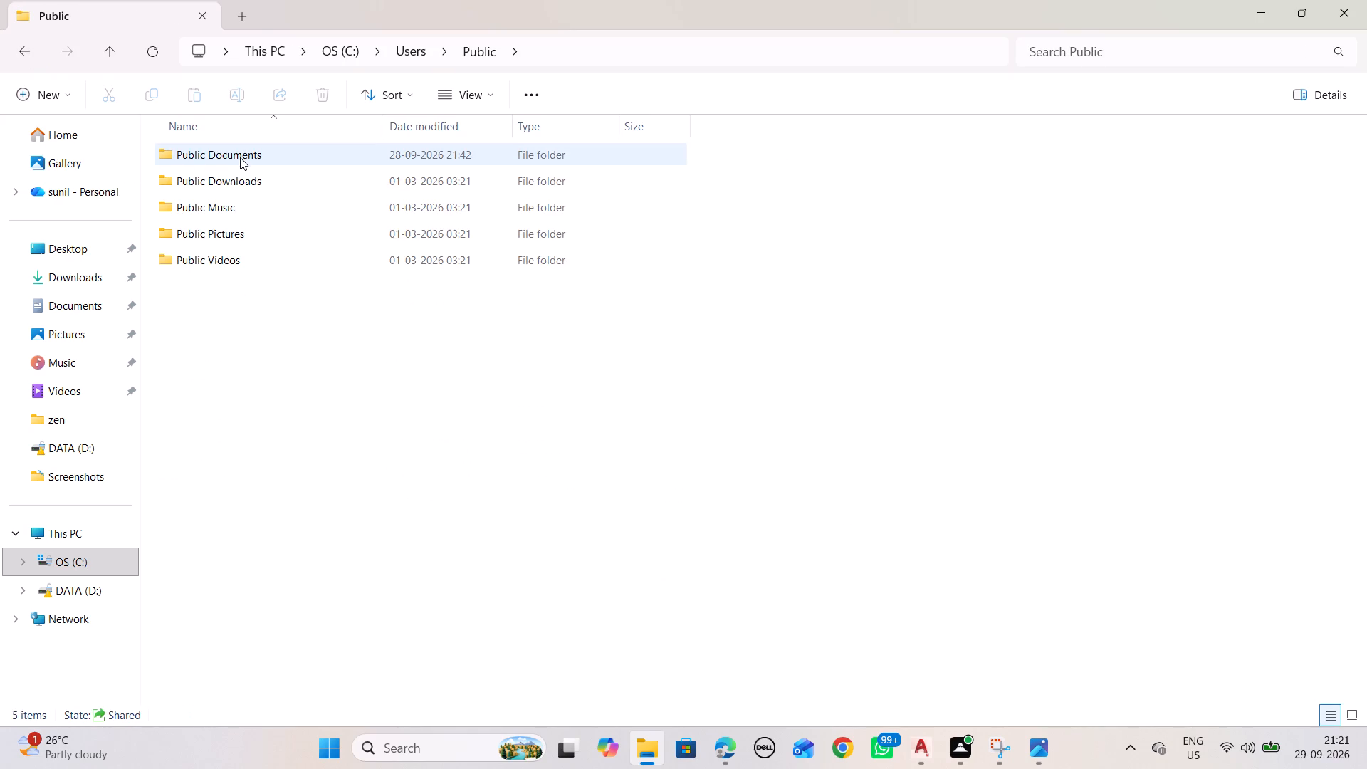
{"action": "double_click", "coordinate": [256, 152]}
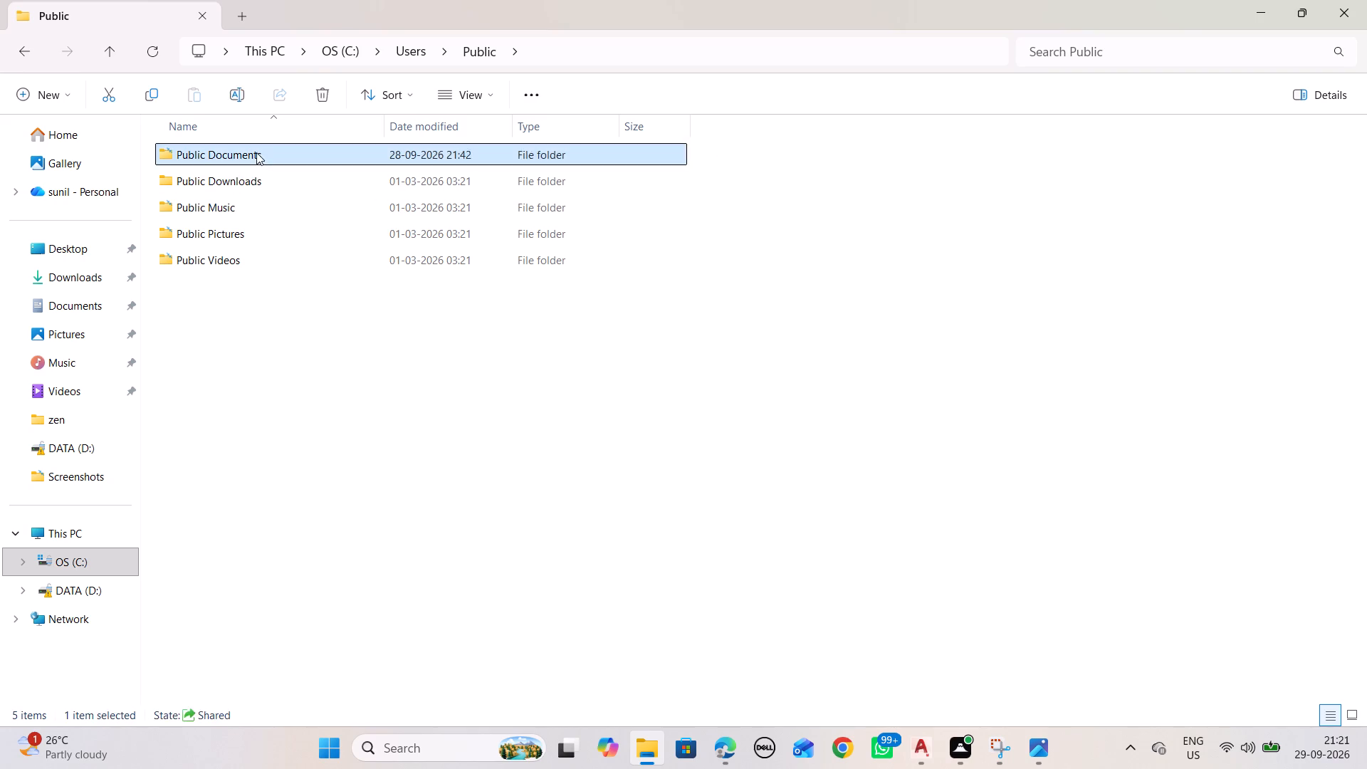
{"action": "double_click", "coordinate": [238, 156]}
{"action": "double_click", "coordinate": [238, 156]}
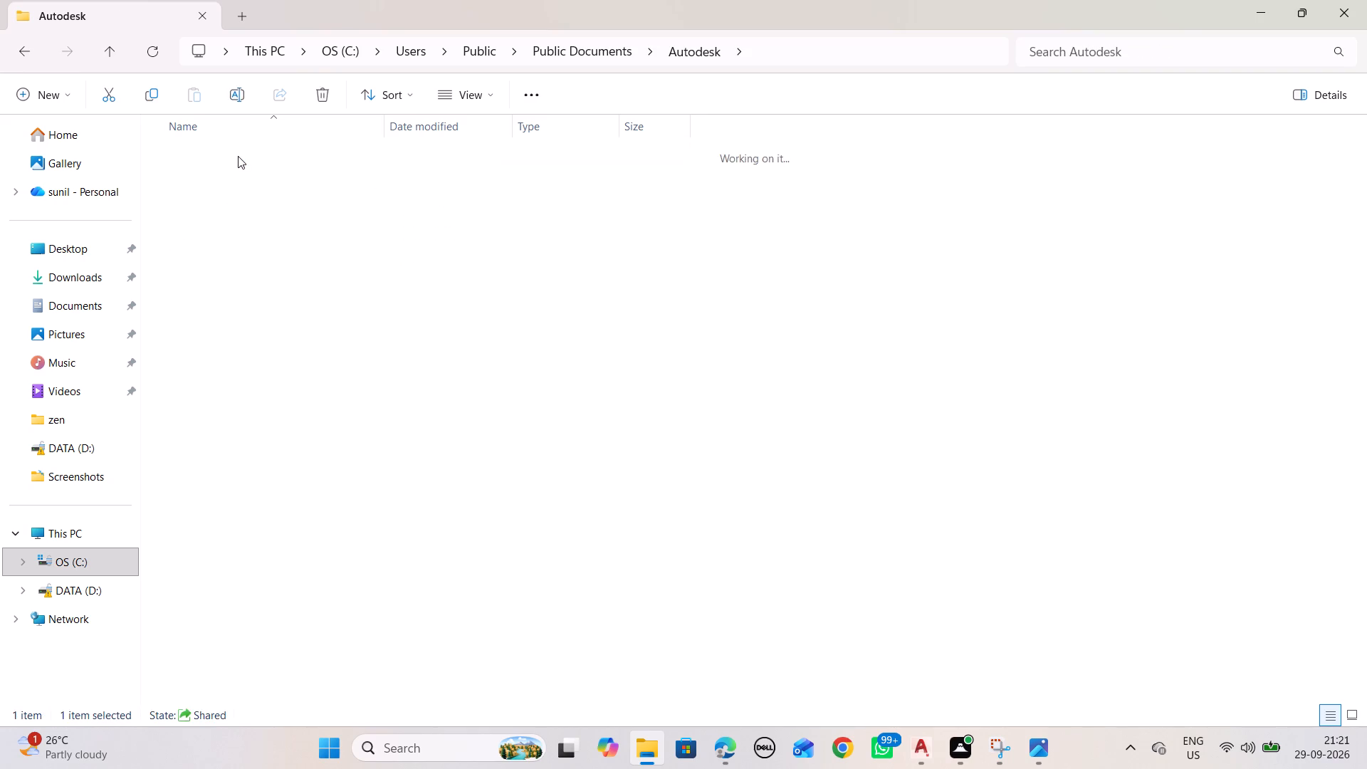
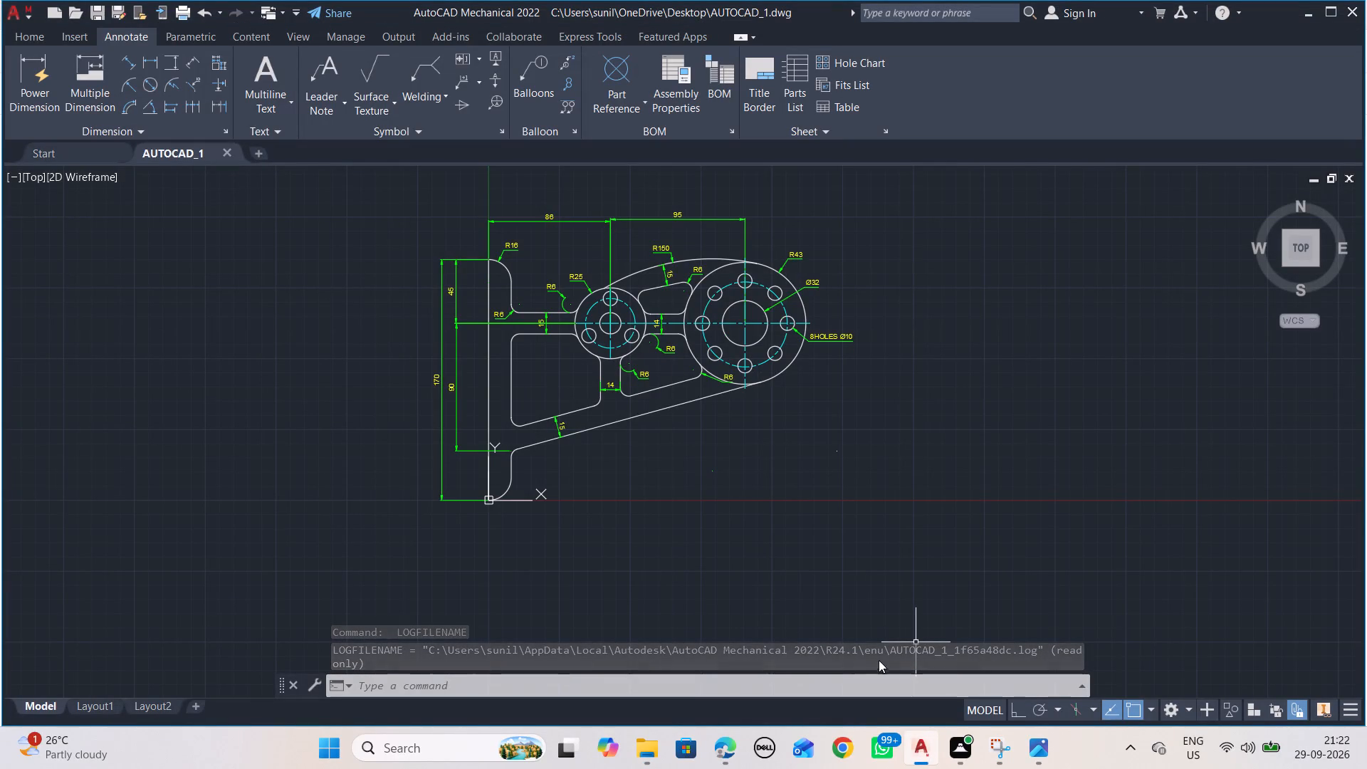
In File Explorer, inspect the Acadm and Tutorial folders of AutoCAD Mechanical 2022 for the log file, and return to the Users folder.
{"action": "key", "text": "alt+Tab"}
{"action": "key", "text": "Escape"}
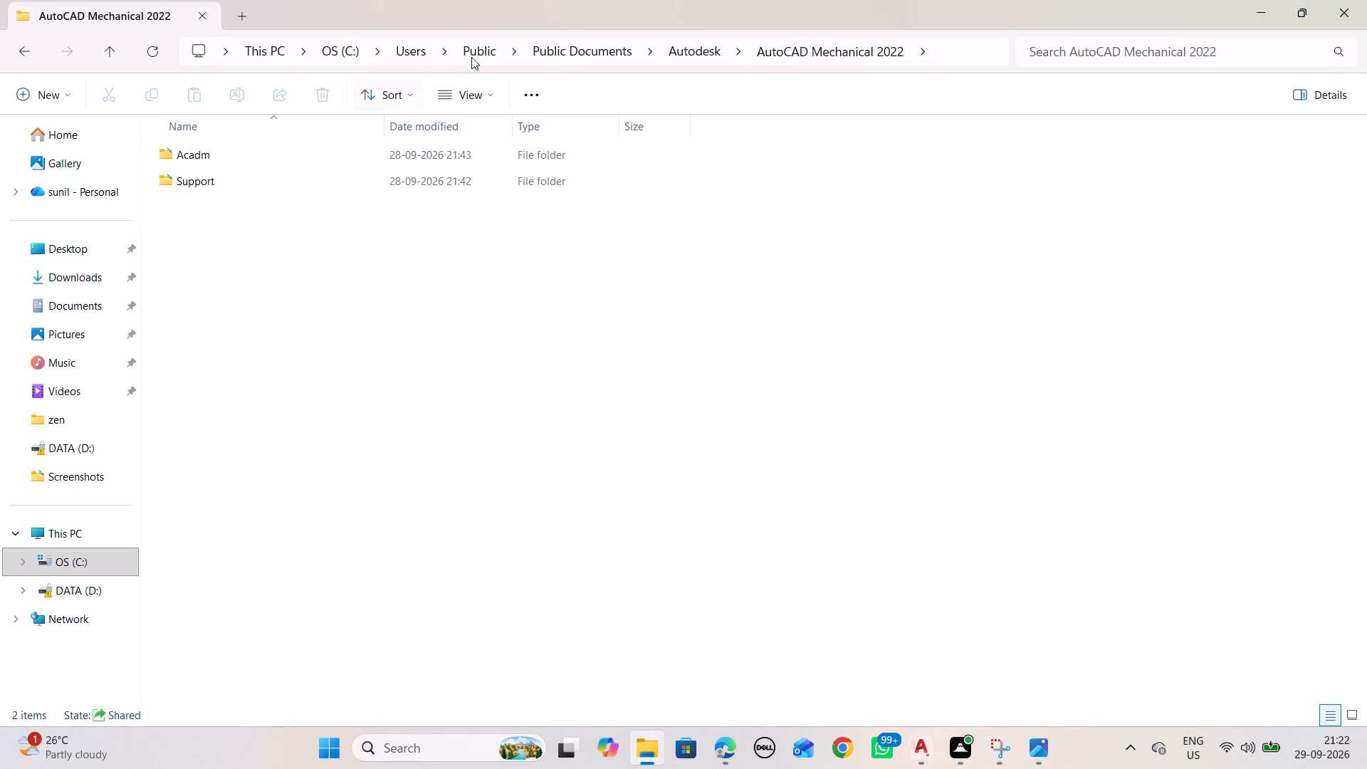
{"action": "double_click", "coordinate": [245, 162]}
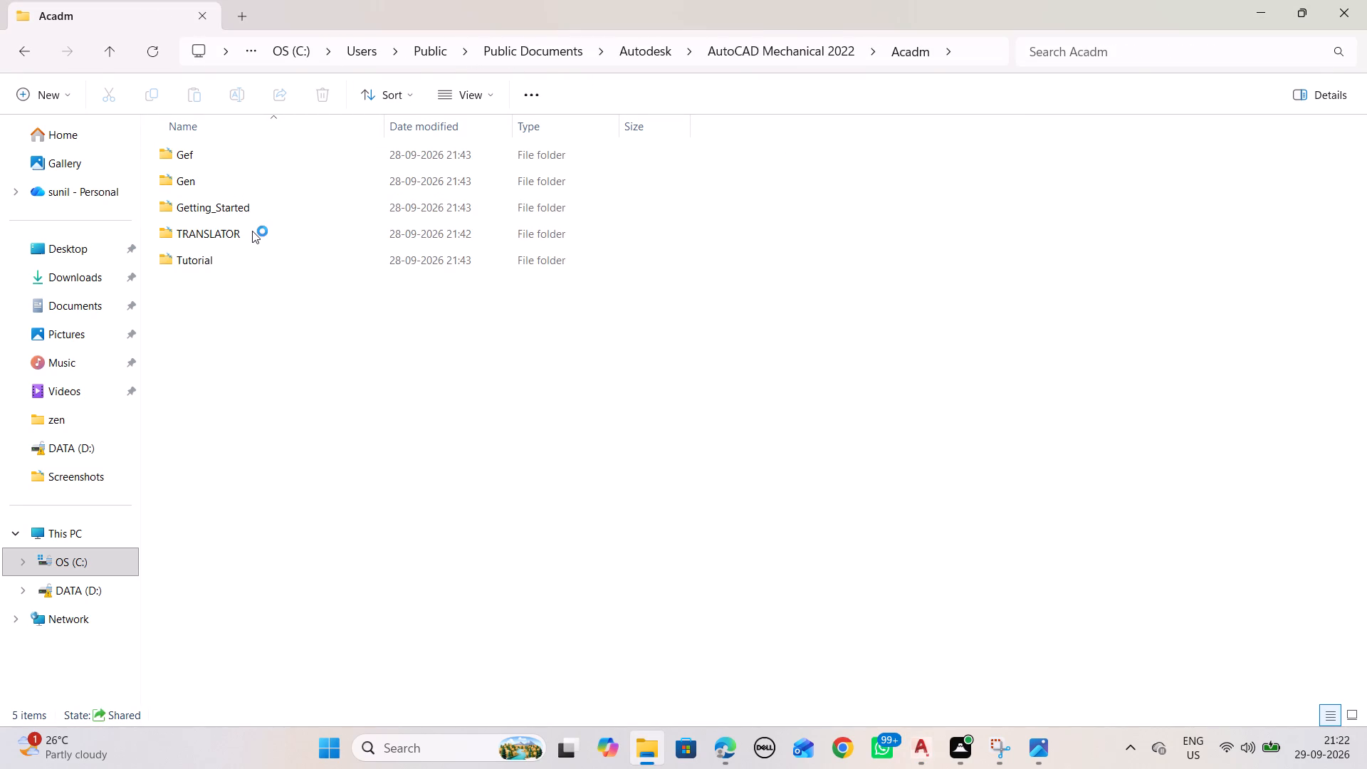
{"action": "double_click", "coordinate": [252, 256]}
{"action": "key", "text": "Escape"}
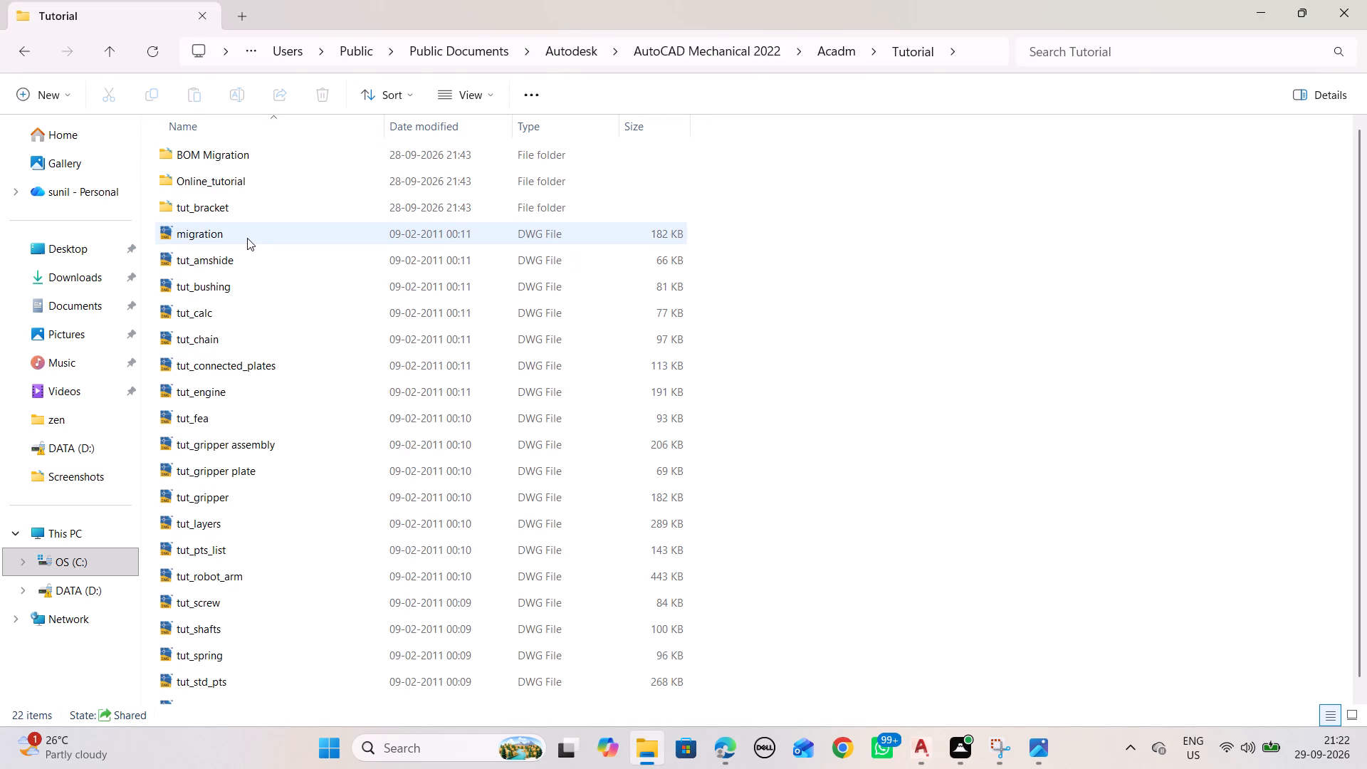
{"action": "left_click", "coordinate": [23, 46]}
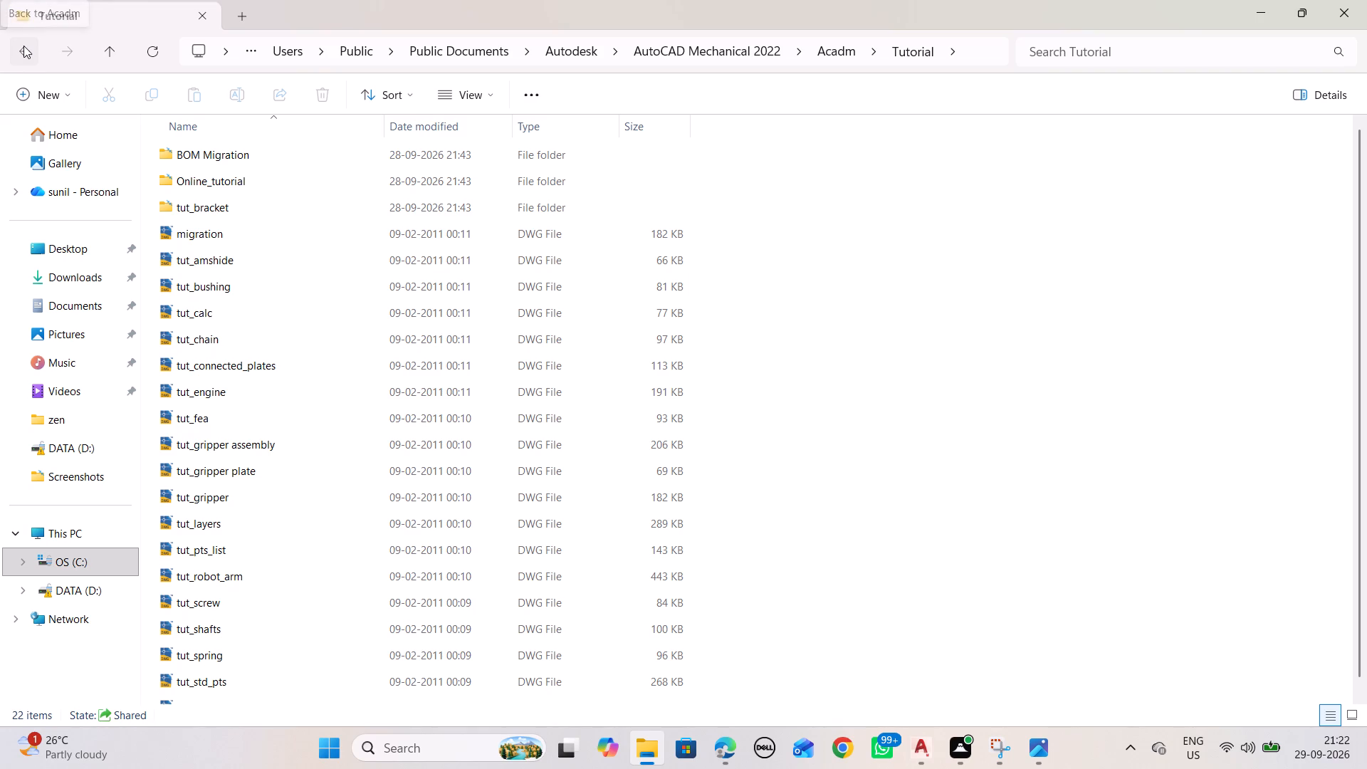
{"action": "left_click", "coordinate": [23, 46]}
{"action": "left_click", "coordinate": [23, 46]}
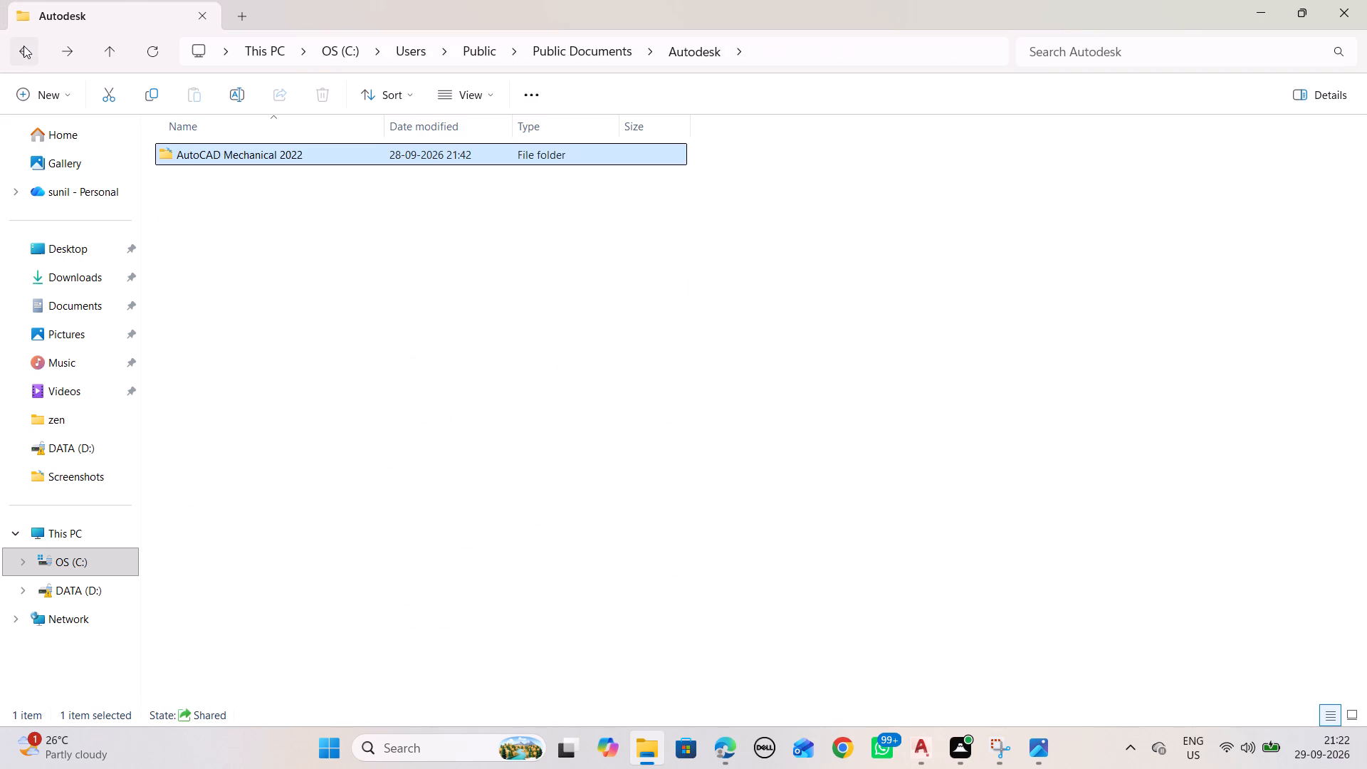
{"action": "left_click", "coordinate": [23, 46]}
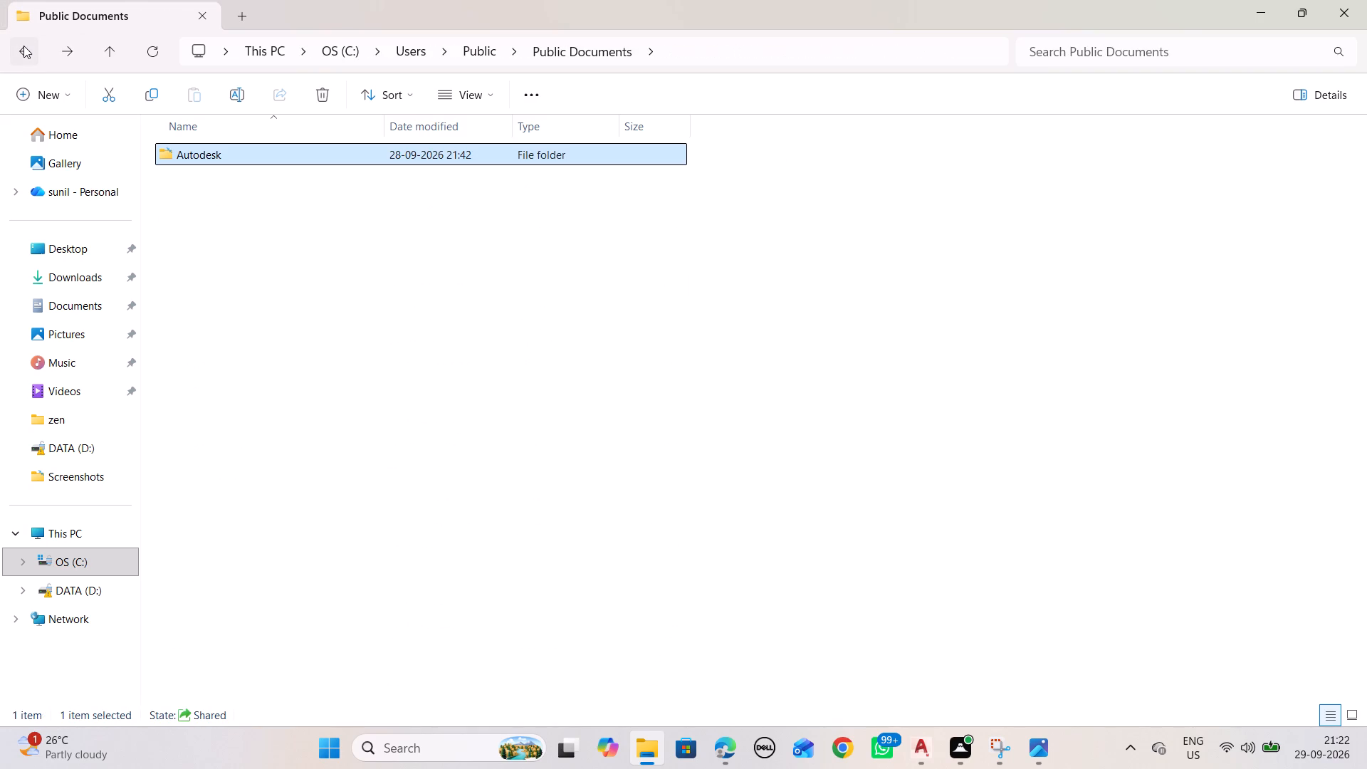
{"action": "left_click", "coordinate": [23, 46]}
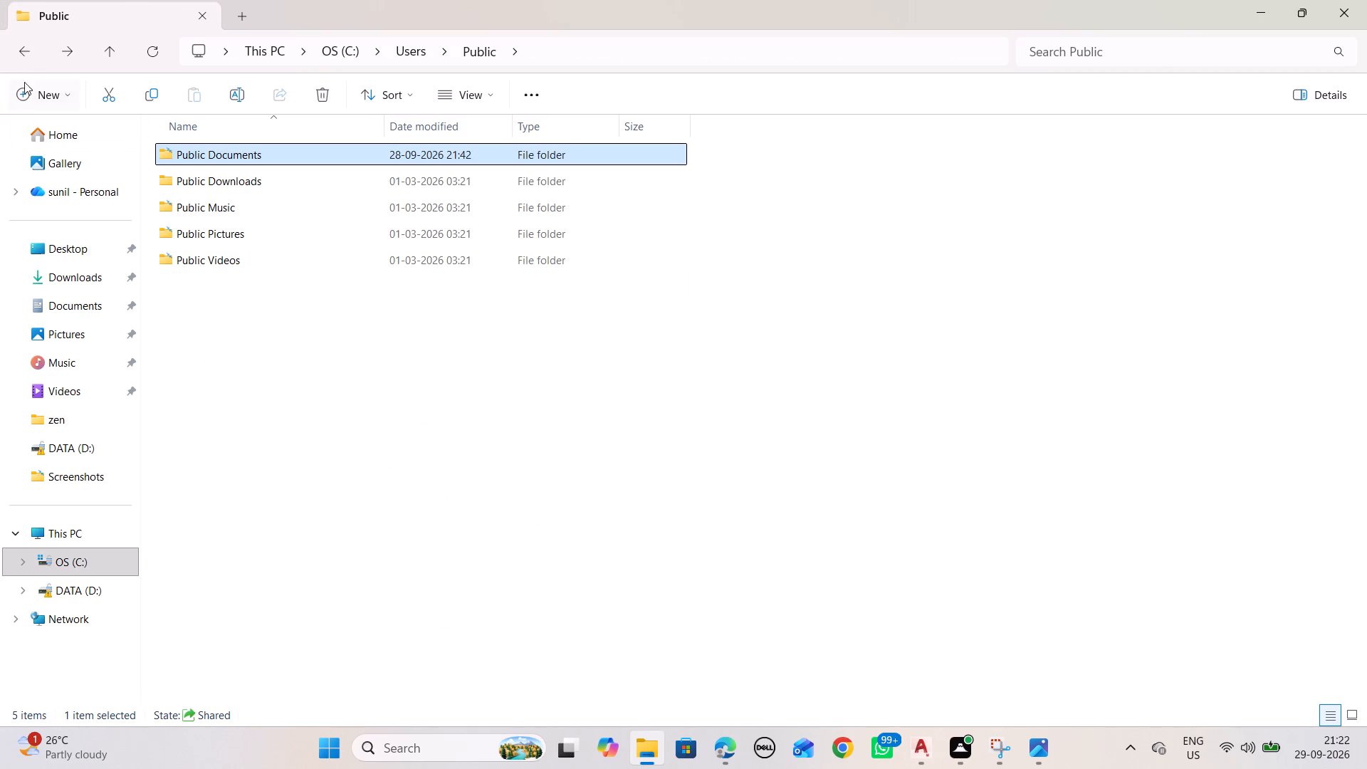
{"action": "left_click", "coordinate": [16, 54]}
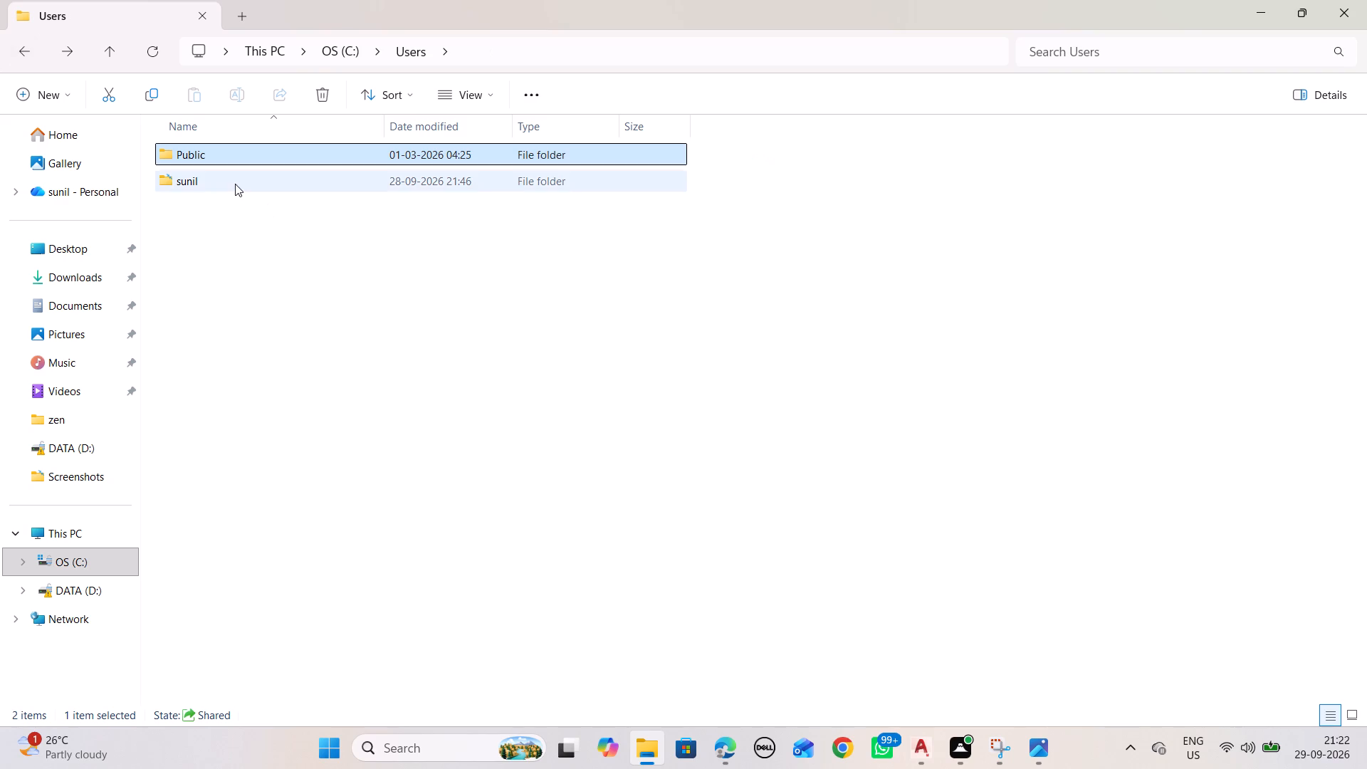
Look for the log file's folder in the user's profile folder, checking Documents, Favorites, Links, Searches and Saved Games.
{"action": "double_click", "coordinate": [235, 184]}
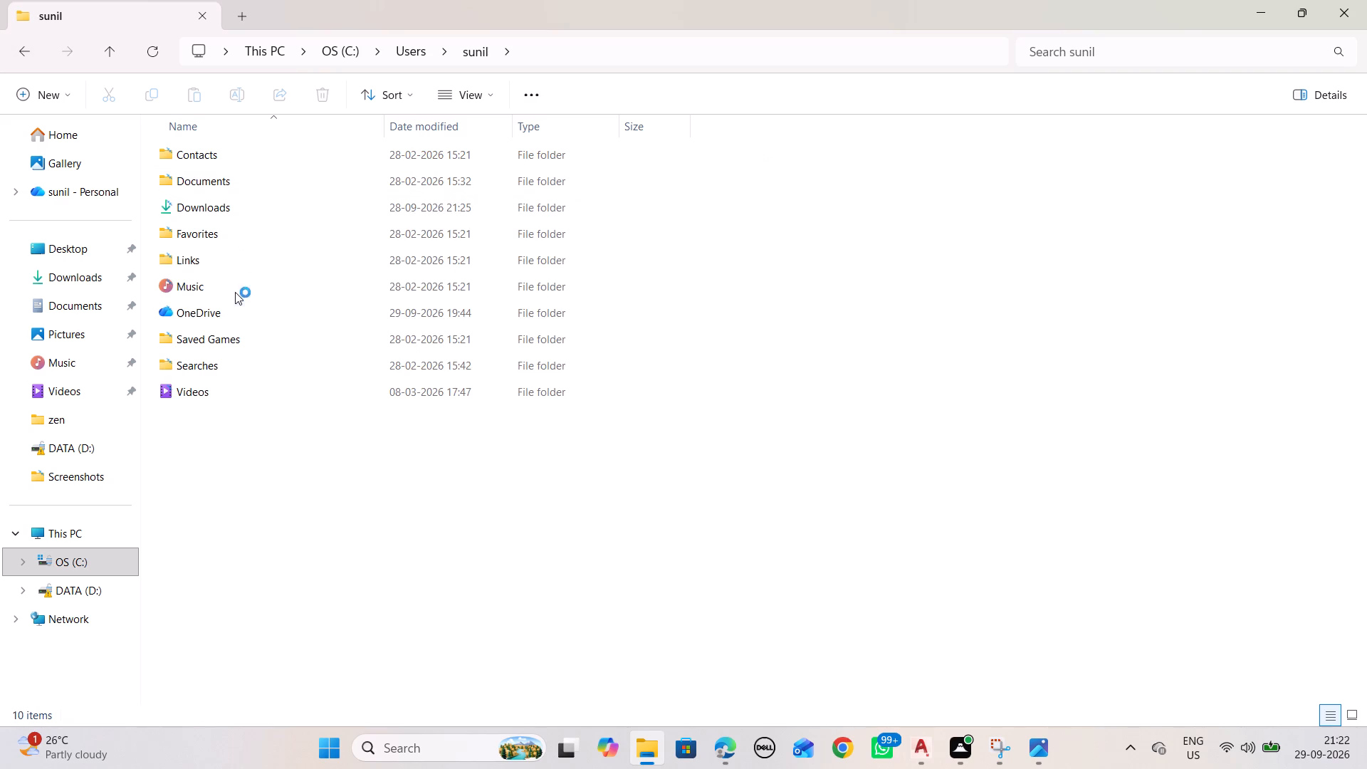
{"action": "double_click", "coordinate": [241, 183]}
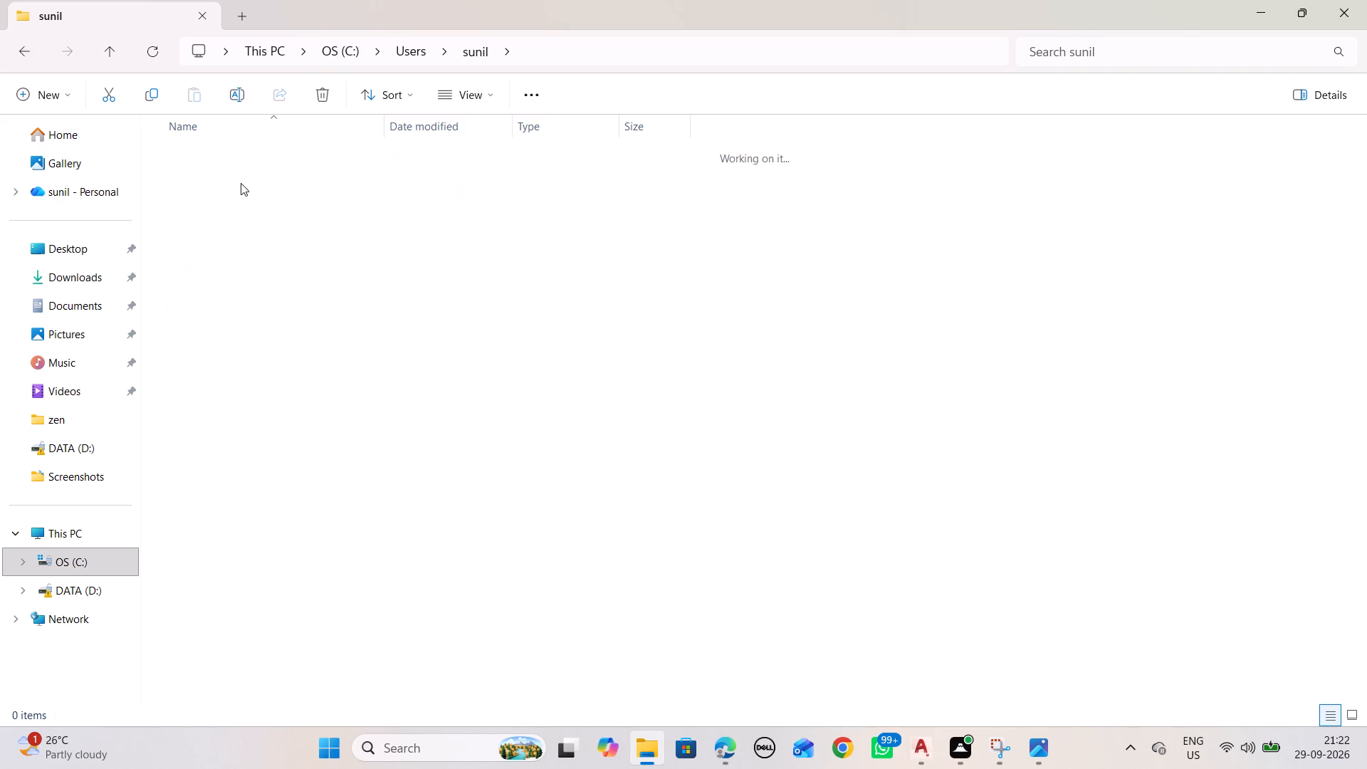
{"action": "key", "text": "Escape"}
{"action": "left_click", "coordinate": [22, 50]}
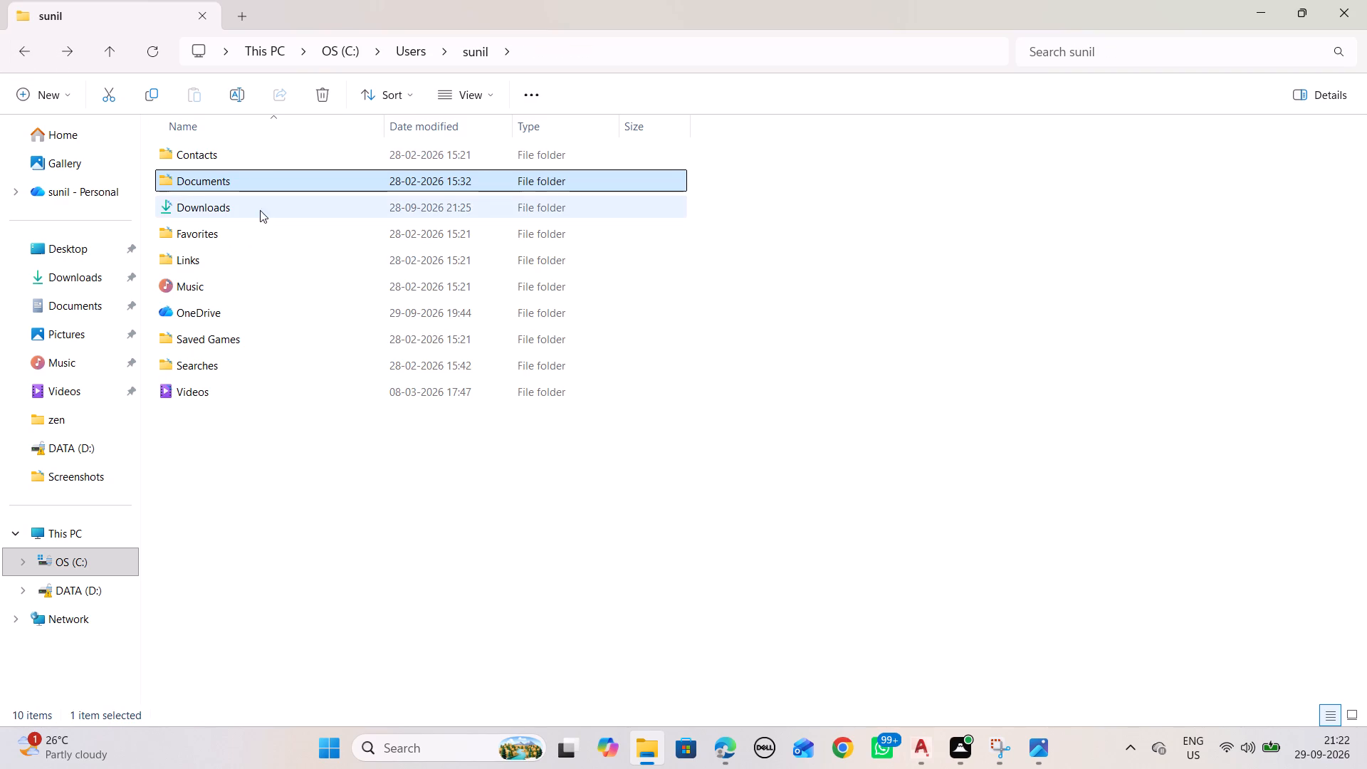
{"action": "double_click", "coordinate": [231, 239]}
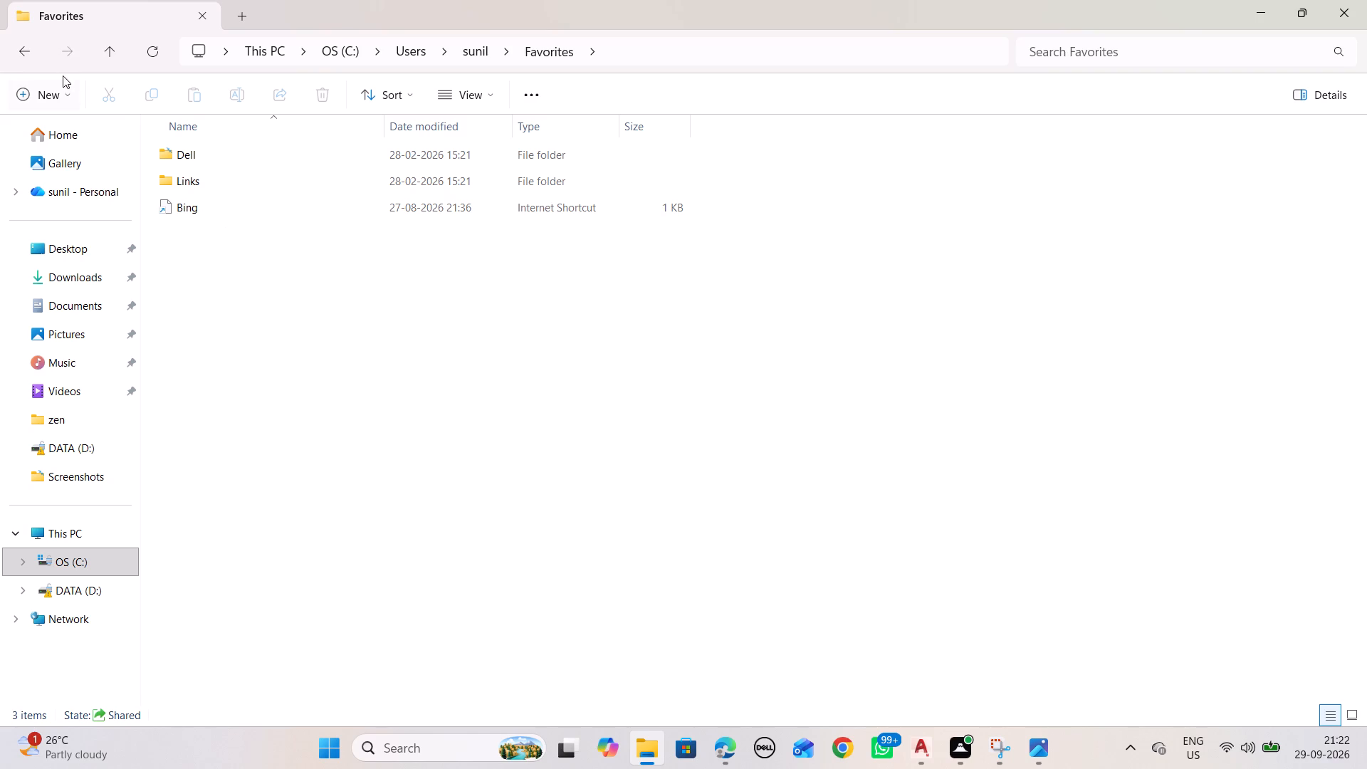
{"action": "left_click", "coordinate": [34, 52]}
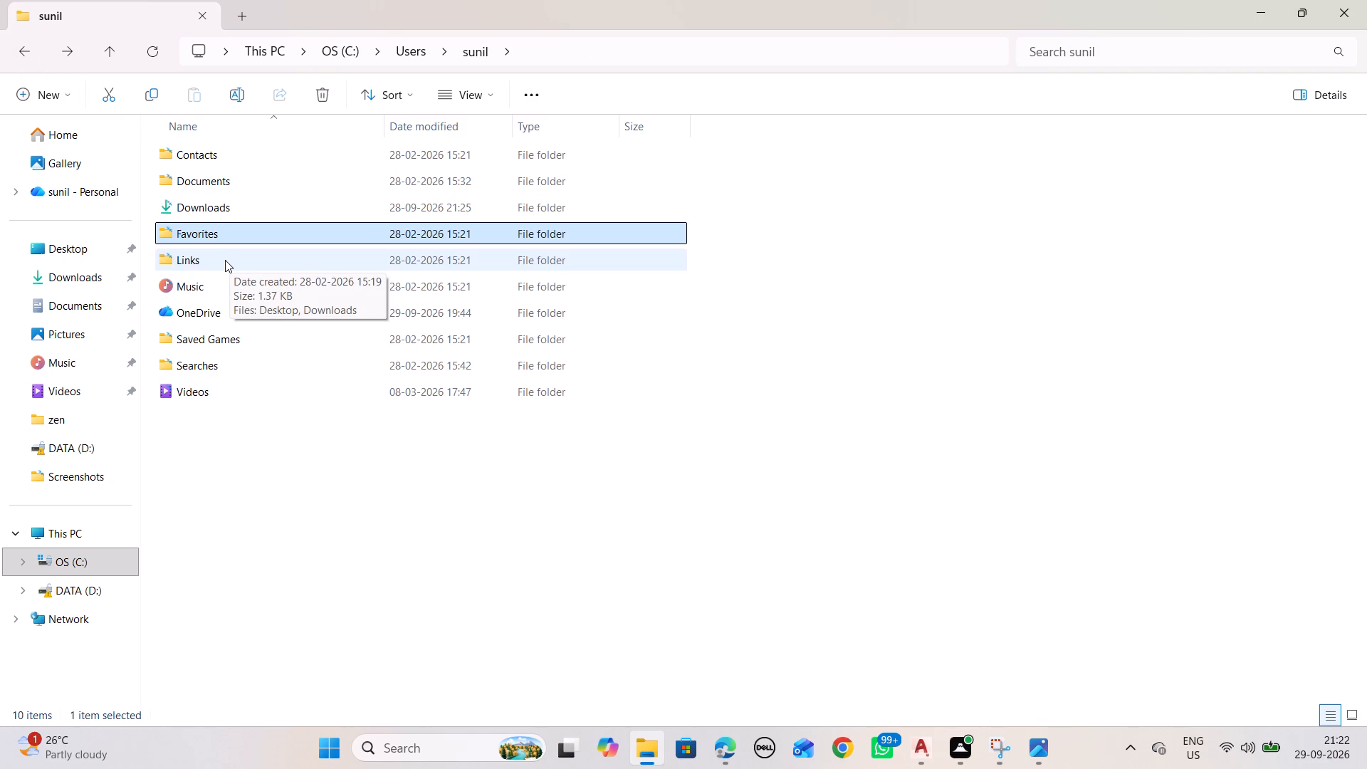
{"action": "double_click", "coordinate": [225, 260]}
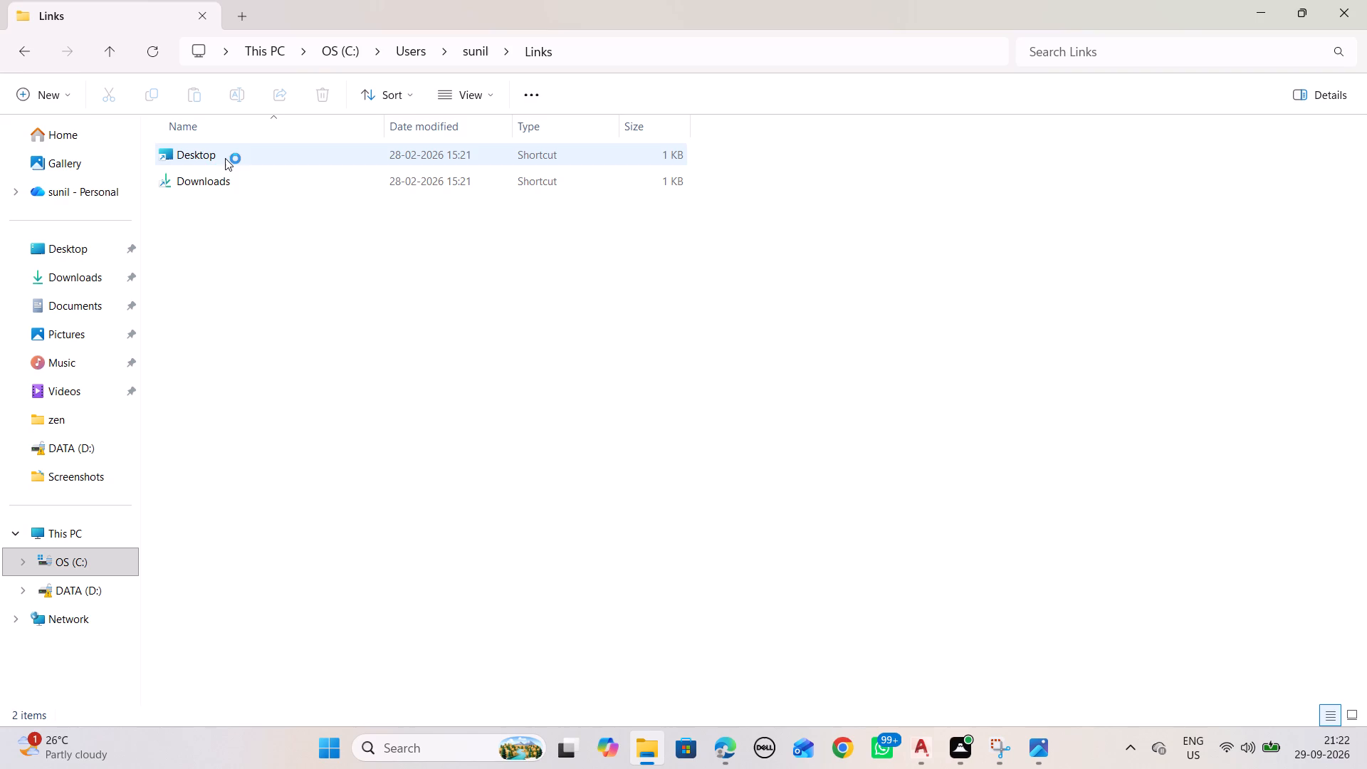
{"action": "left_click", "coordinate": [33, 52]}
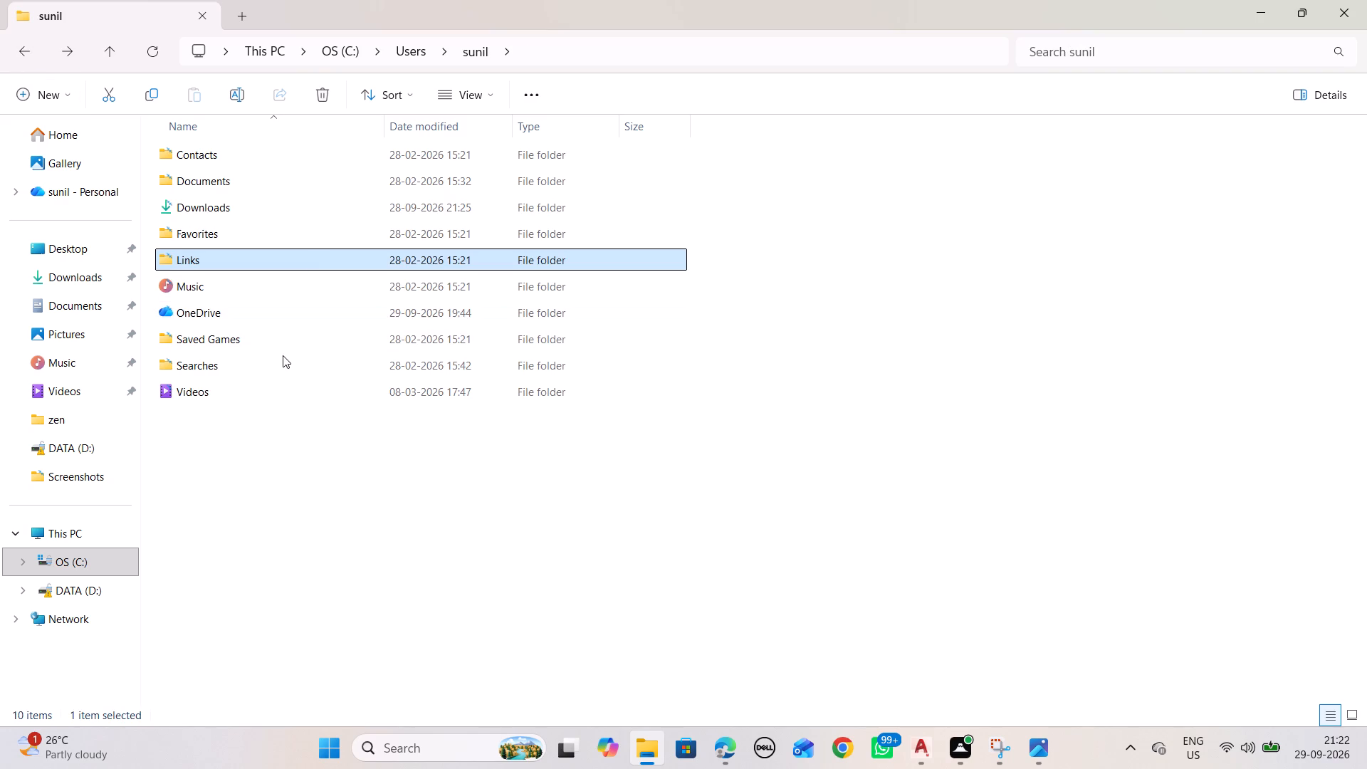
{"action": "double_click", "coordinate": [283, 355]}
{"action": "left_click", "coordinate": [28, 56]}
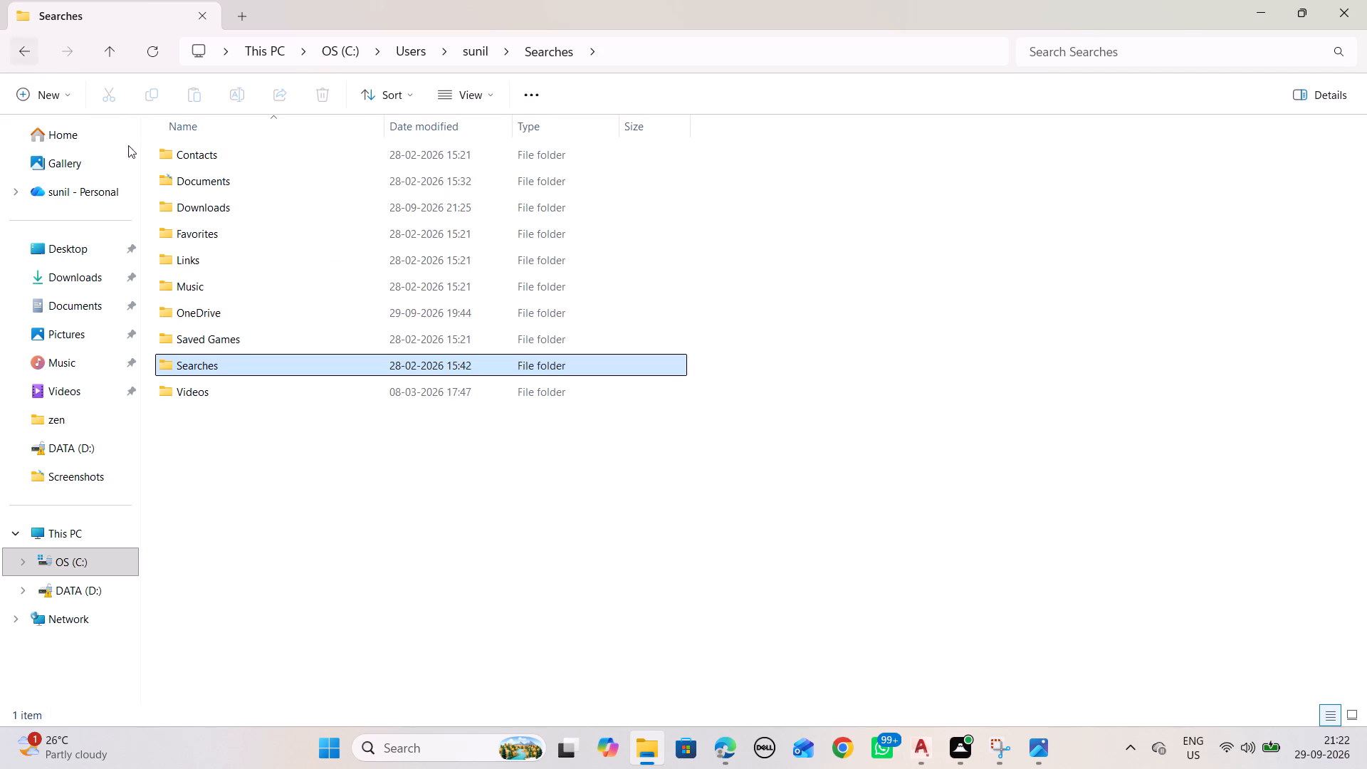
{"action": "double_click", "coordinate": [214, 342]}
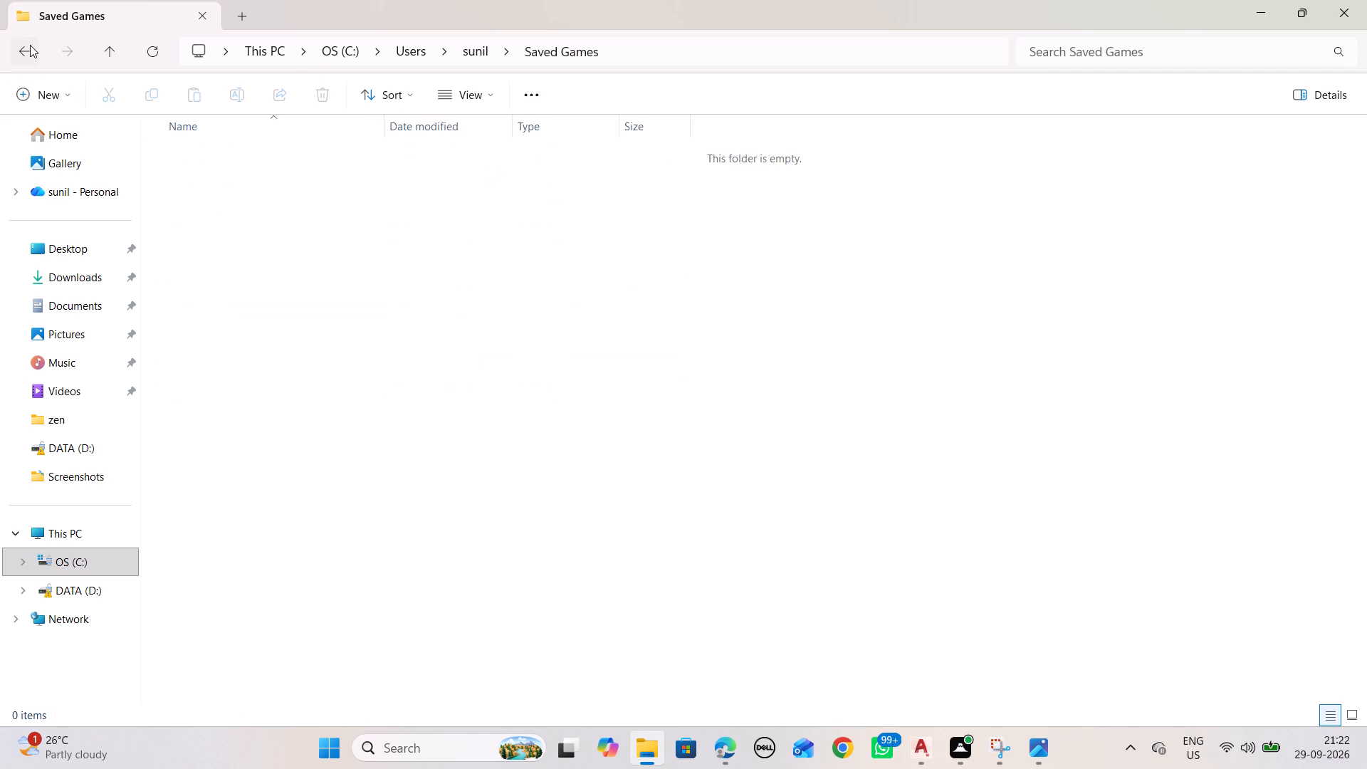
{"action": "left_click", "coordinate": [30, 45]}
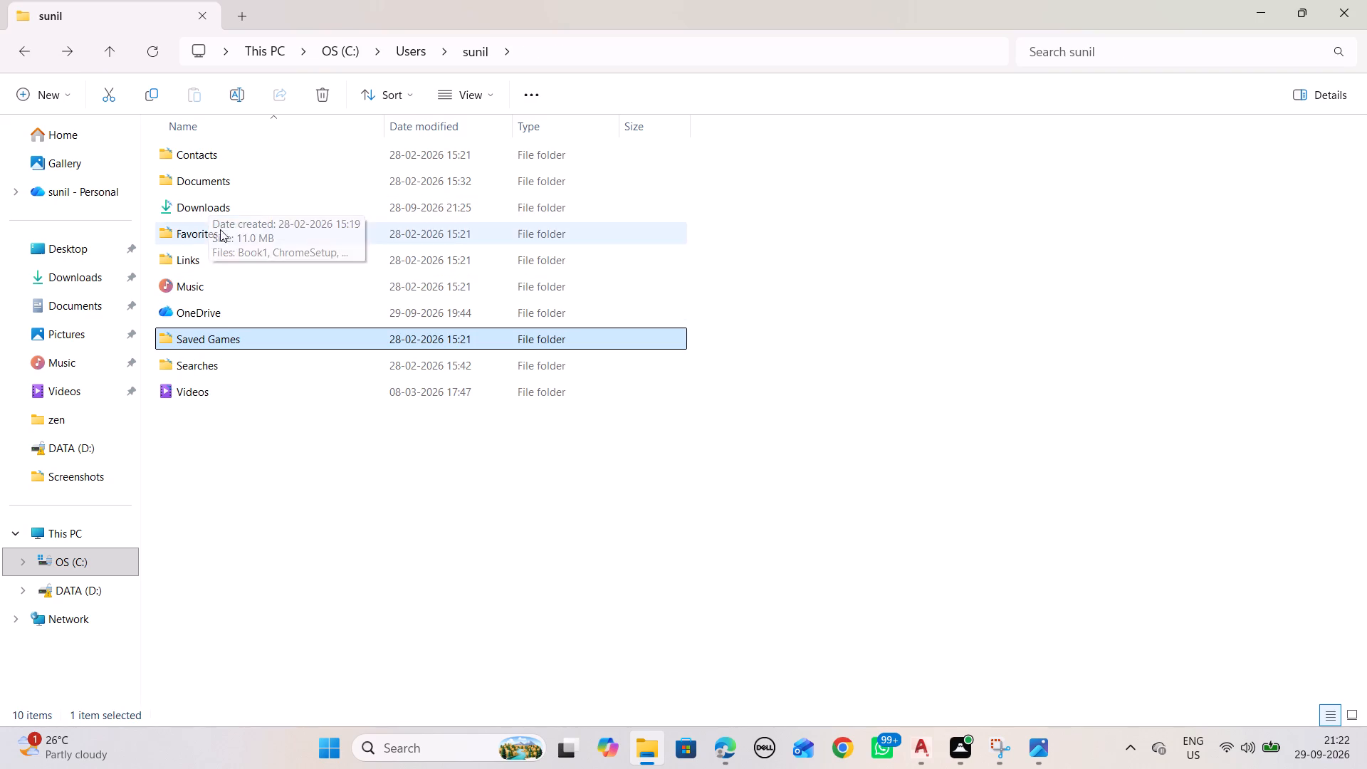
Query the LOGFILENAME path again in AutoCAD and go back to the root of the OS (C:) drive in File Explorer.
{"action": "key", "text": "alt+Tab"}
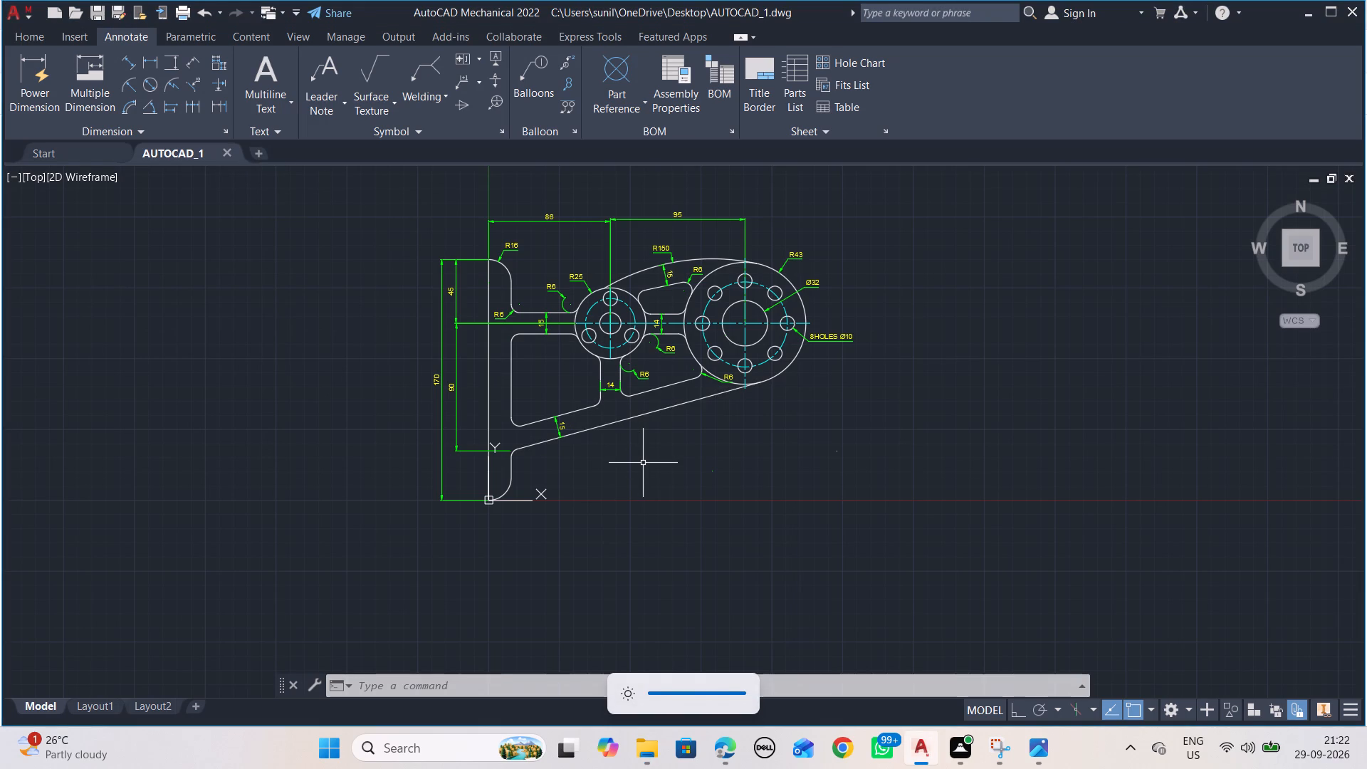
{"action": "key", "text": "space"}
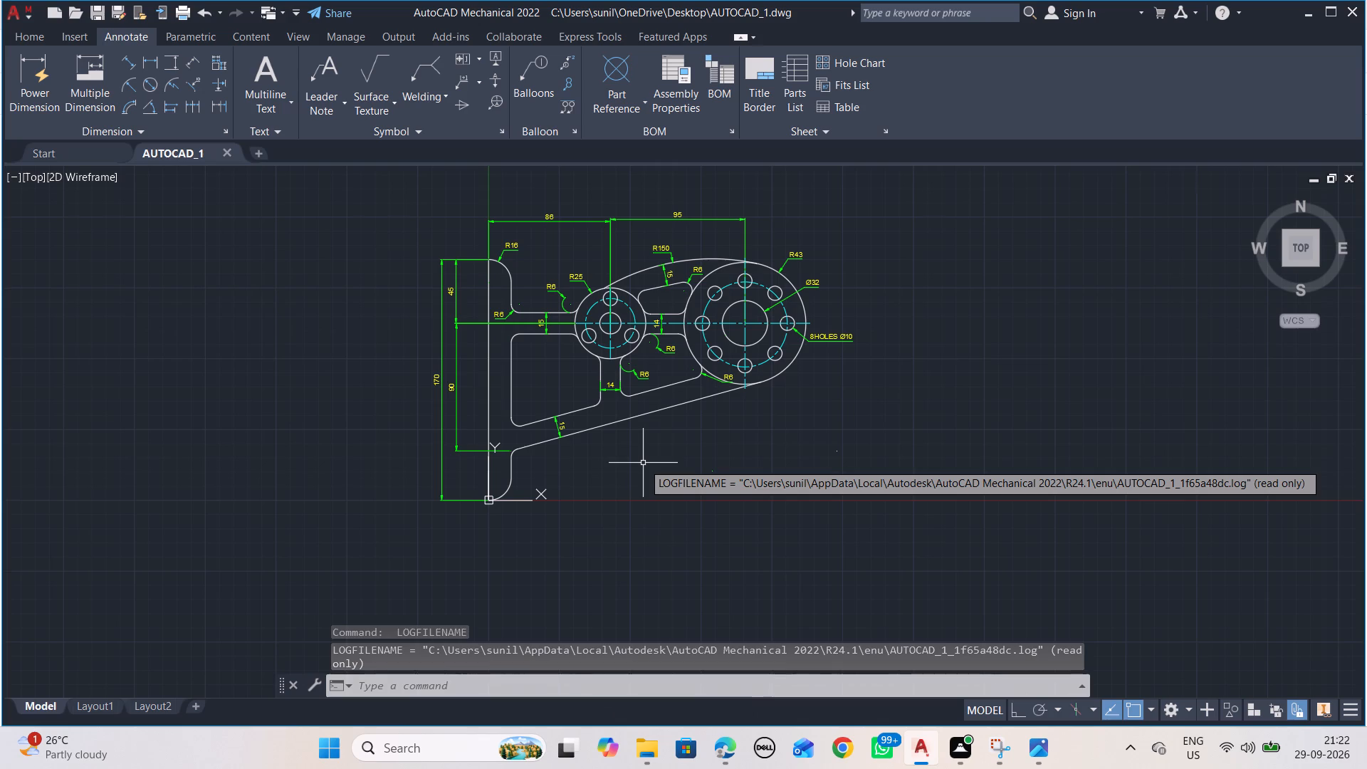
{"action": "key", "text": "space"}
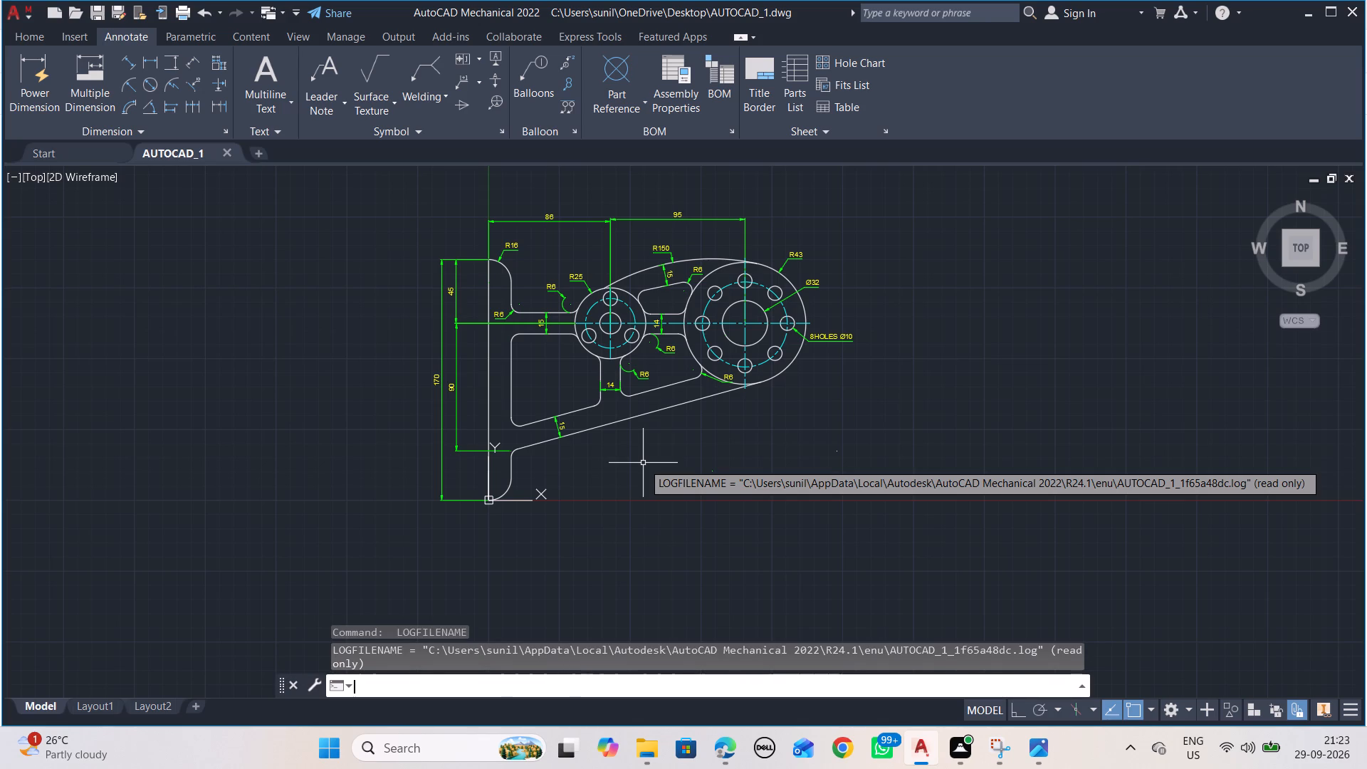
{"action": "key", "text": "alt+Tab"}
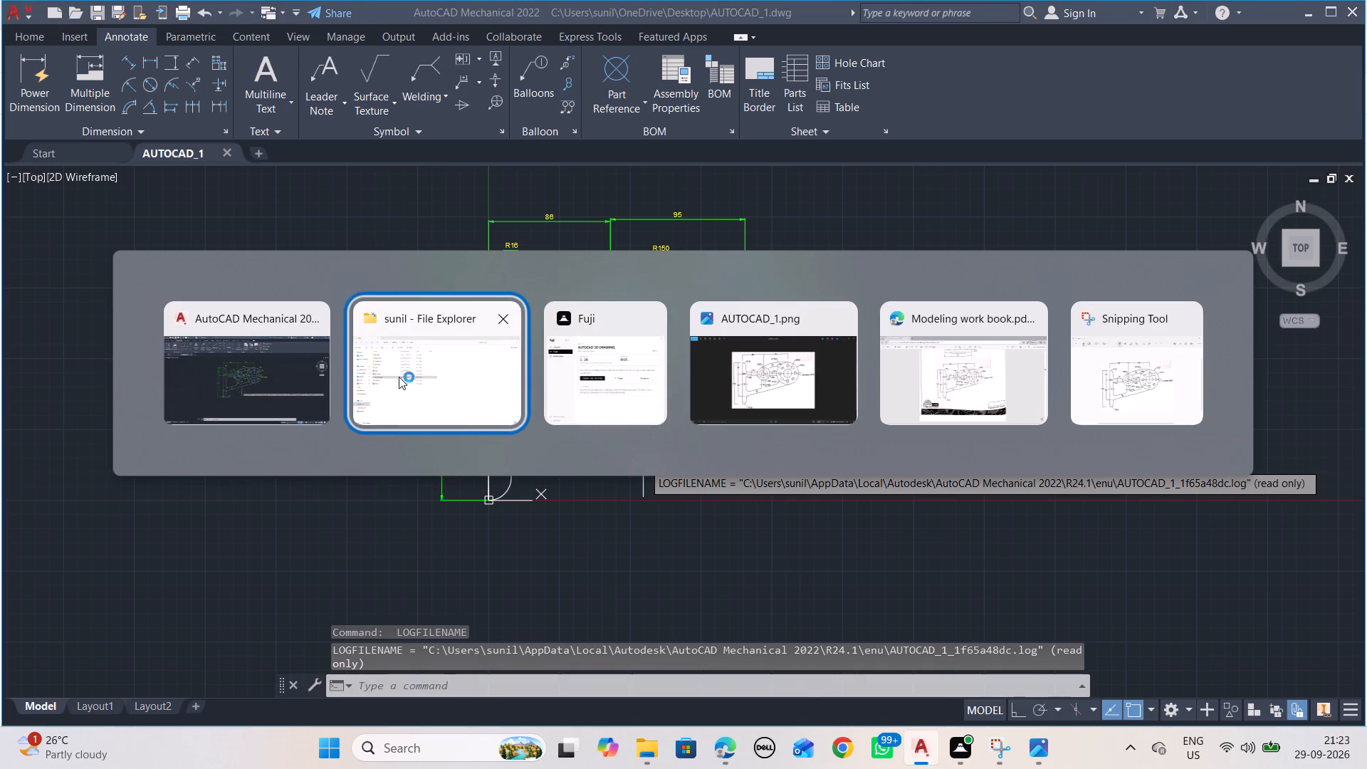
{"action": "left_click", "coordinate": [399, 377], "text": "alt"}
{"action": "left_click", "coordinate": [339, 56]}
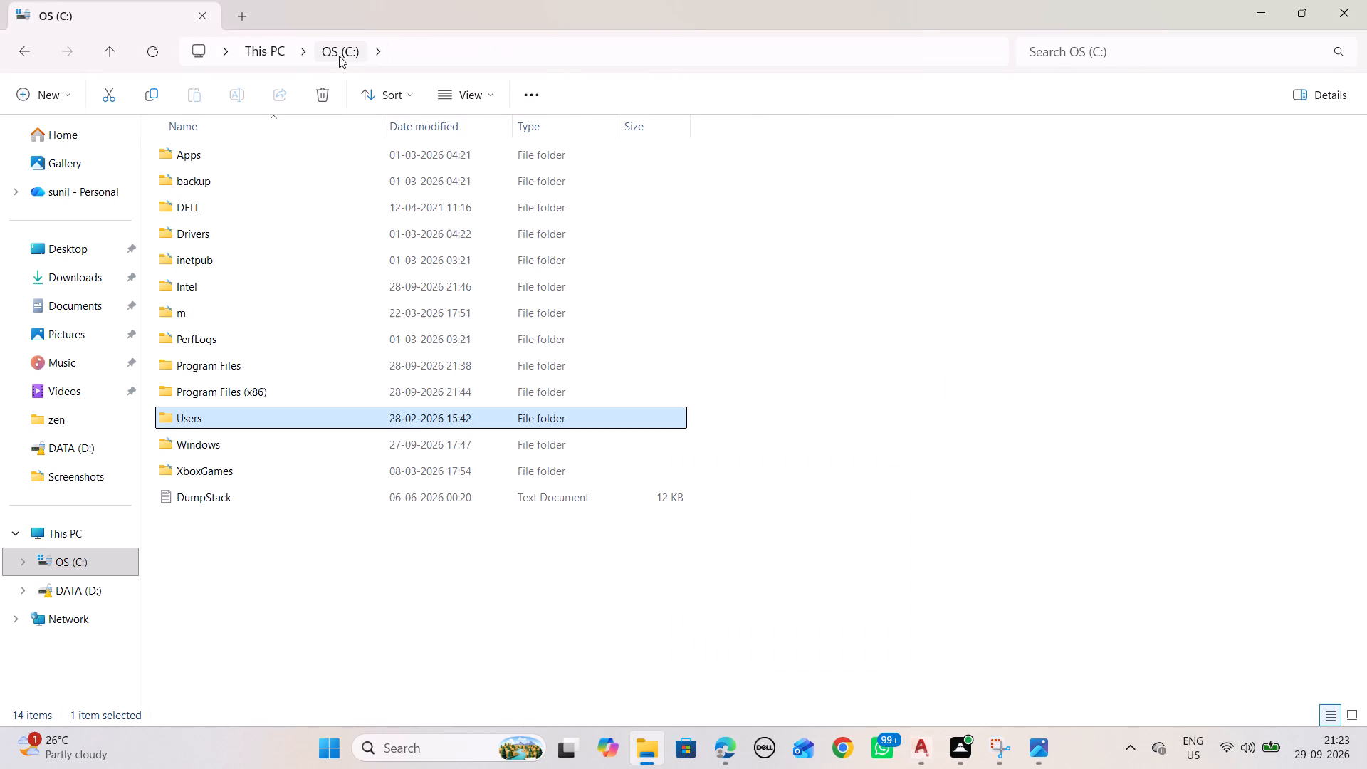
Open a new File Explorer window and browse the OS (C:) drive to the user's profile folder under Users.
{"action": "key", "text": "alt+Tab"}
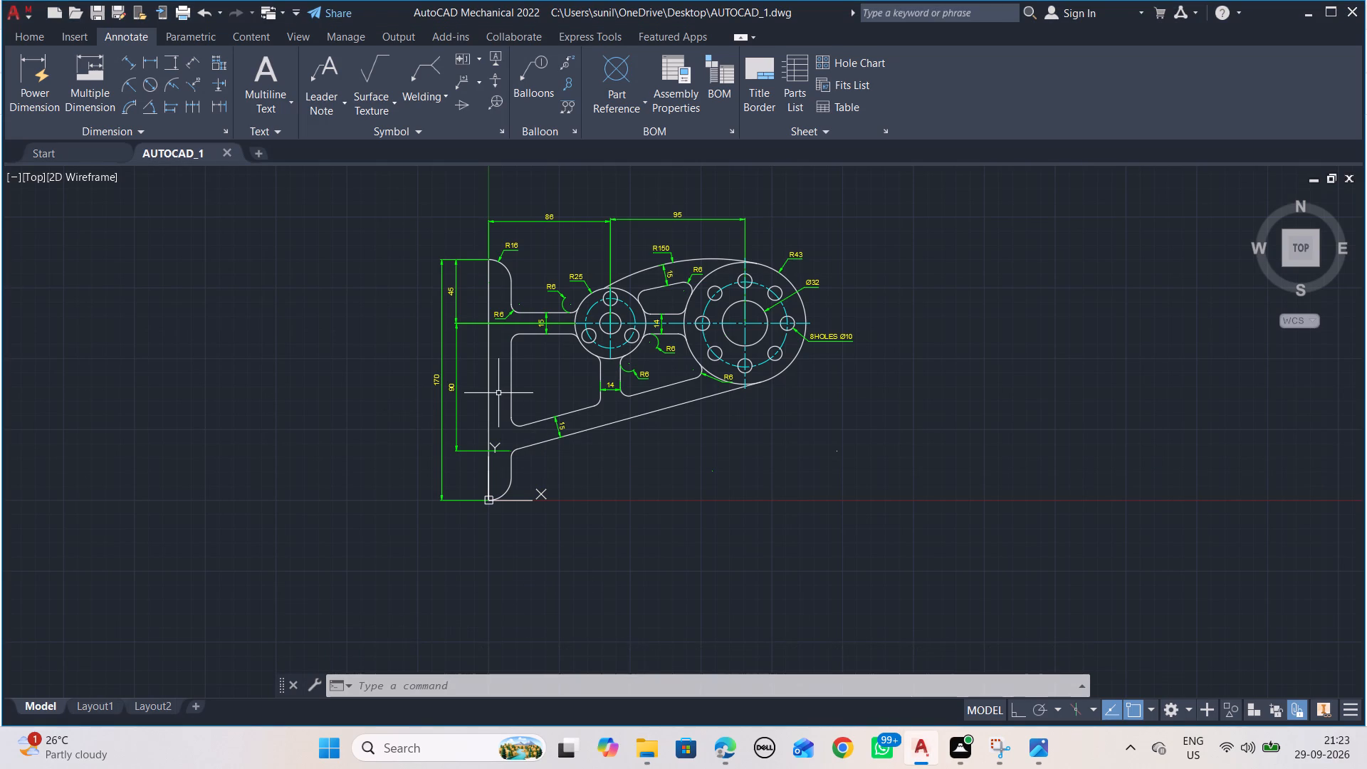
{"action": "key", "text": "super+e"}
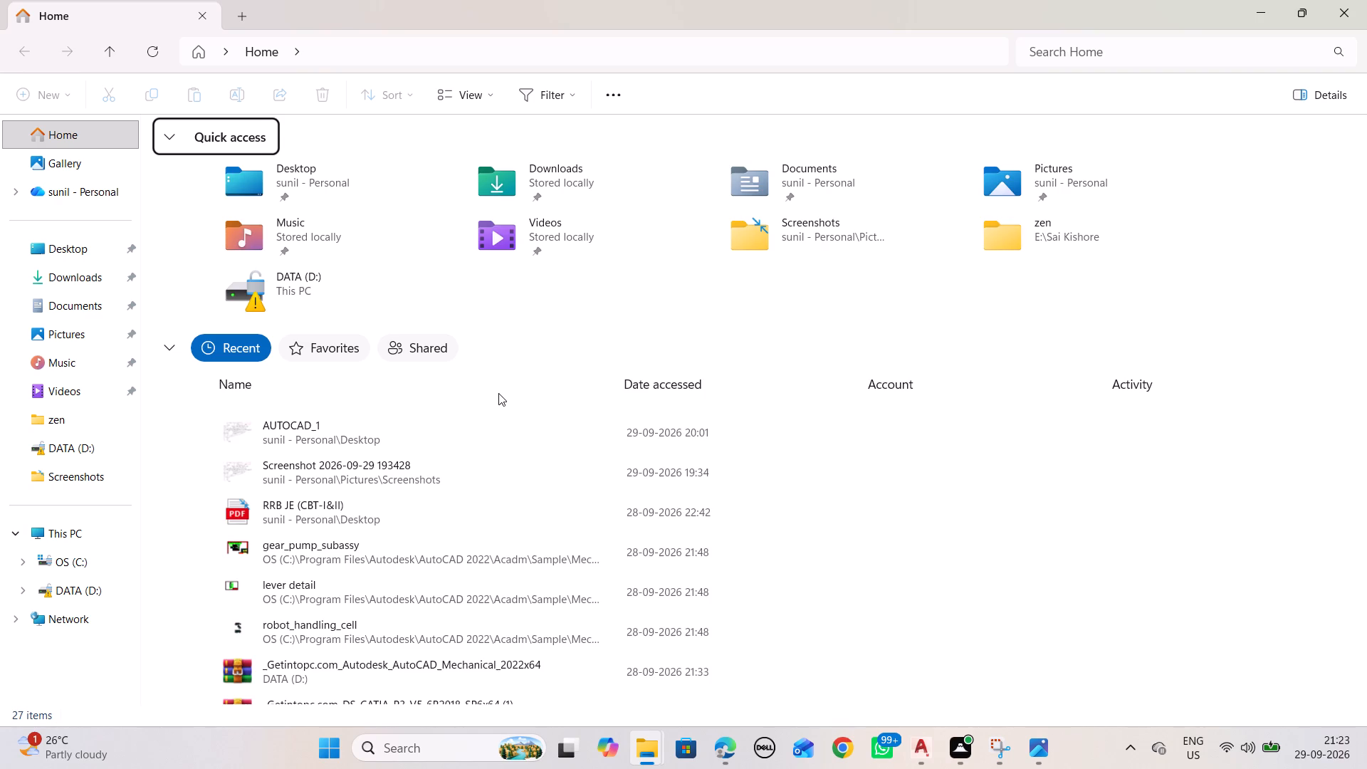
{"action": "left_click", "coordinate": [74, 563]}
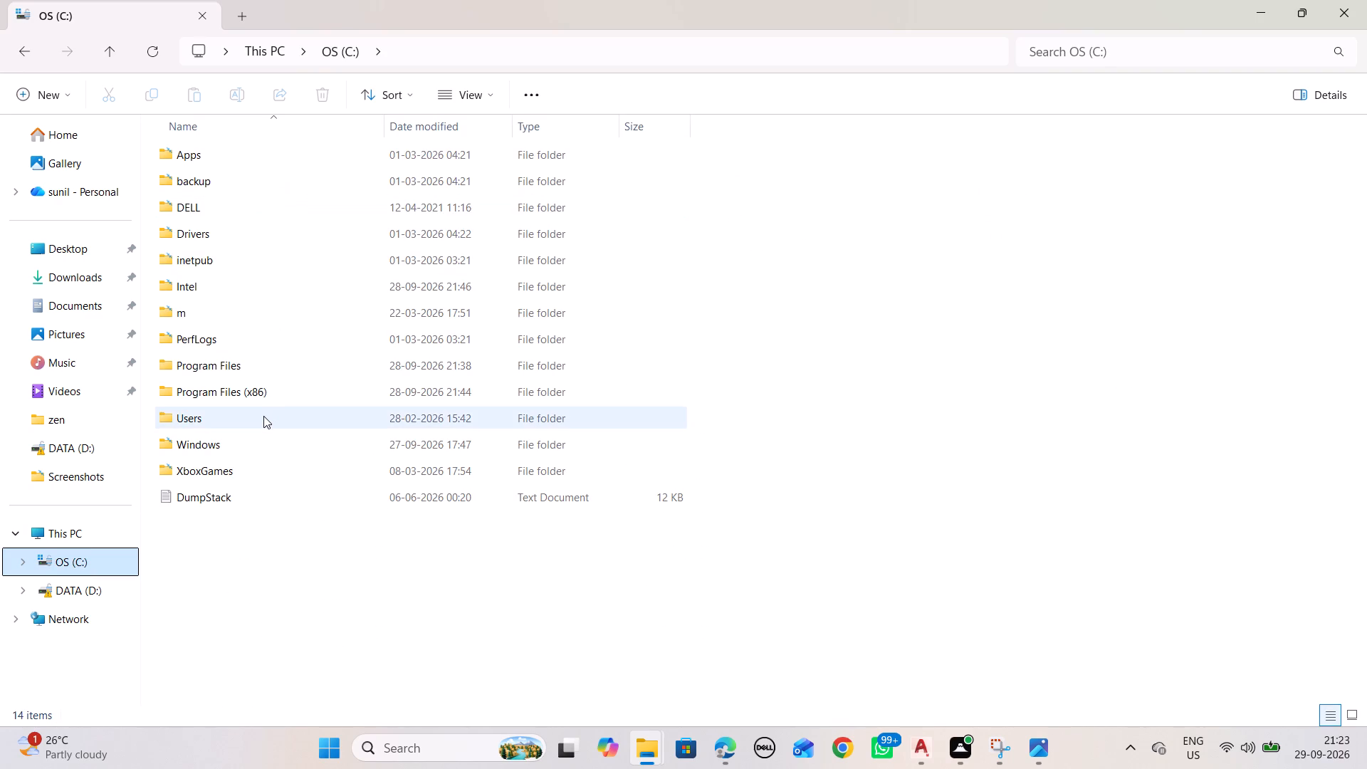
{"action": "double_click", "coordinate": [263, 416]}
{"action": "double_click", "coordinate": [230, 189]}
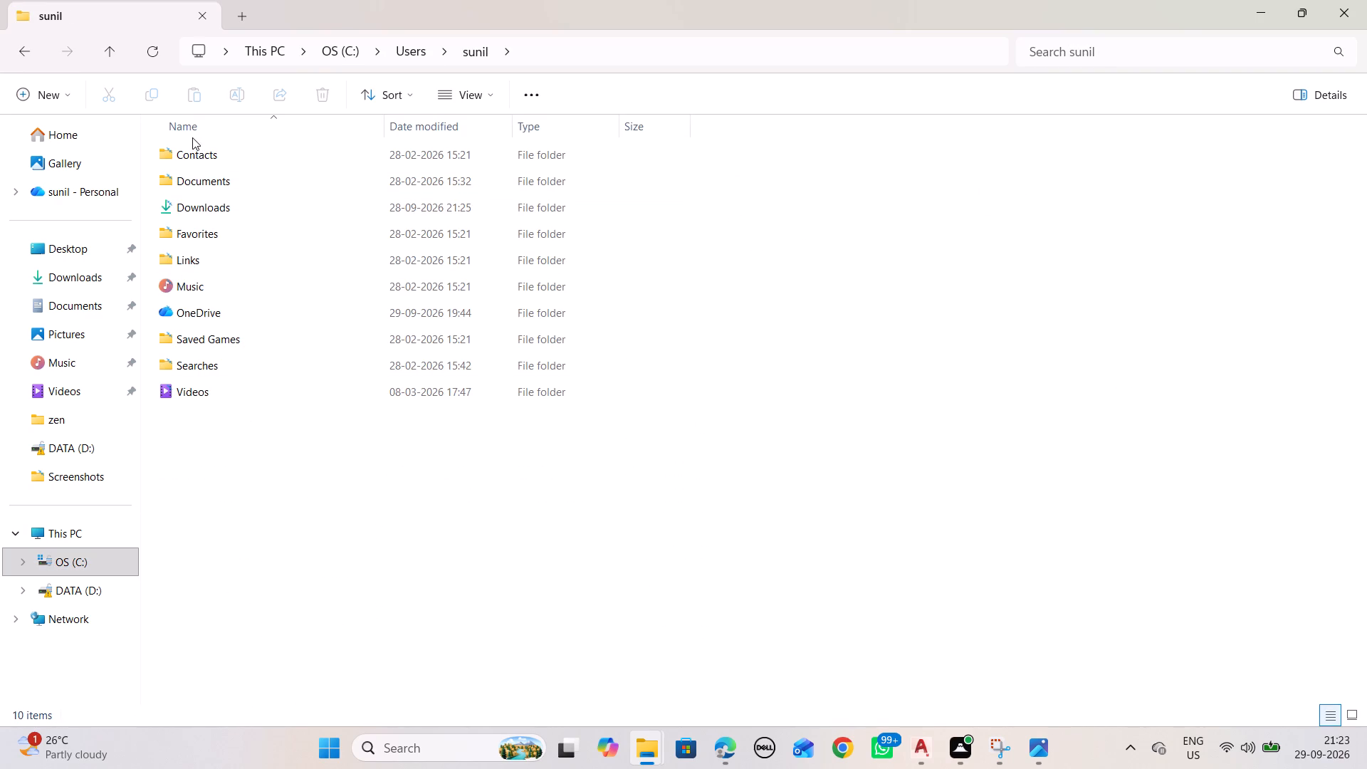
Switch to AutoCAD and recheck the log file path with LOGFILENAME.
{"action": "key", "text": "alt+Tab"}
{"action": "key", "text": "space"}
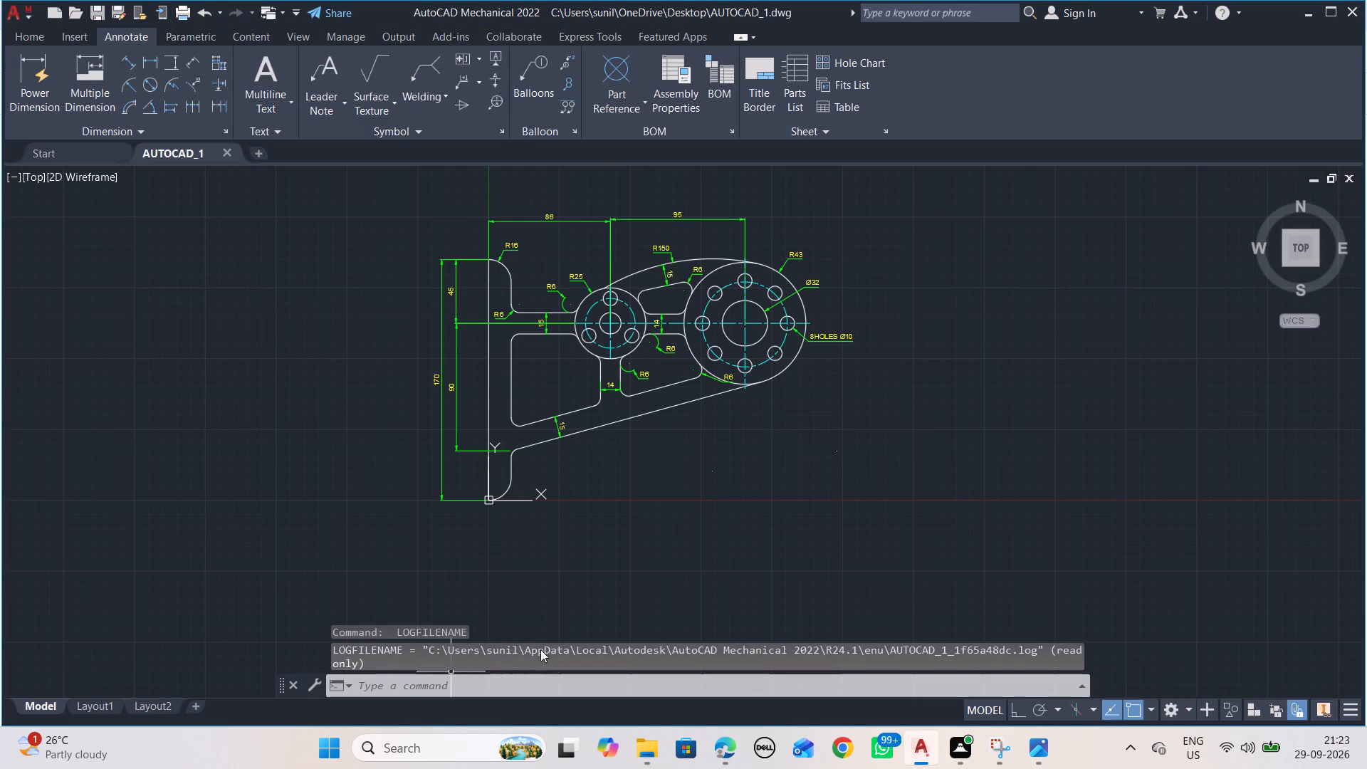
{"action": "key", "text": "space"}
Switch to File Explorer and look for the AutoCAD log file in Downloads, Documents and the personal docs folder on DATA (D:).
{"action": "key", "text": "alt+Tab"}
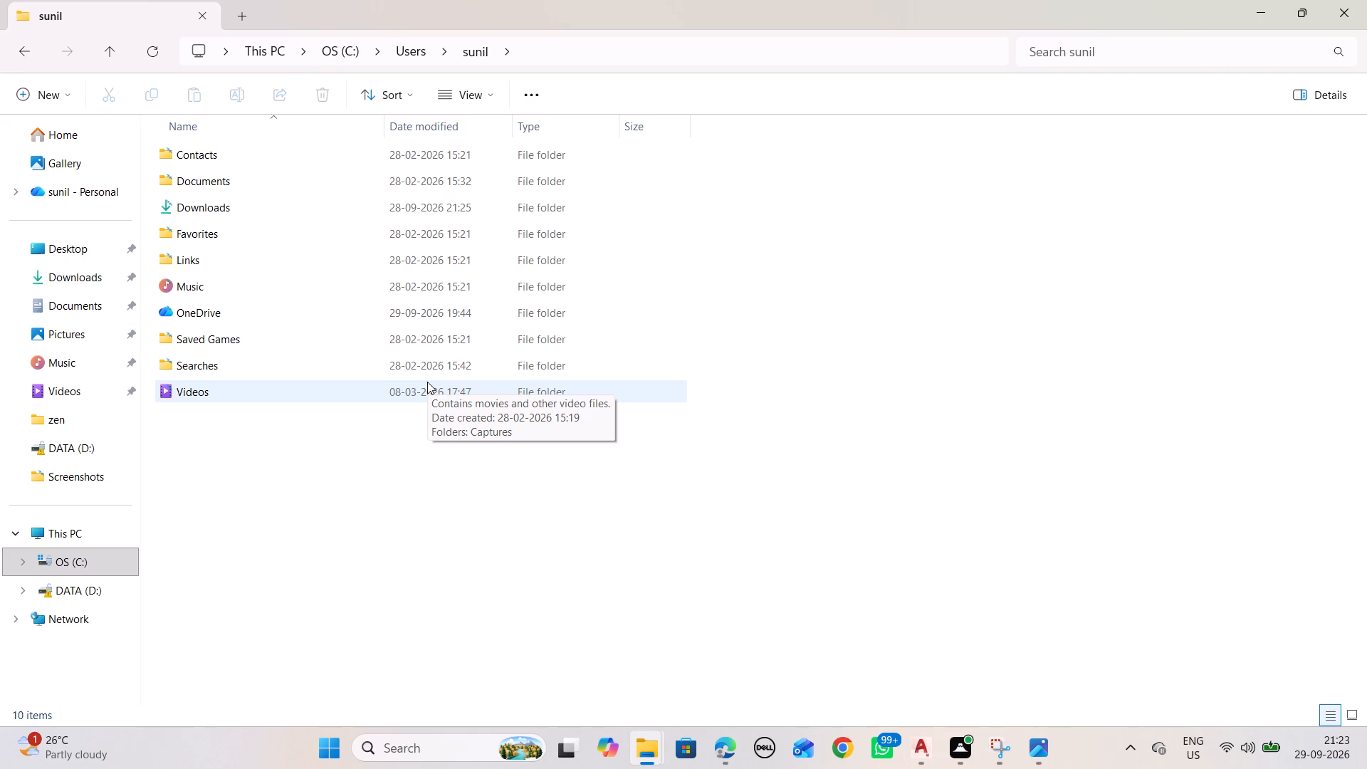
{"action": "left_click", "coordinate": [73, 281]}
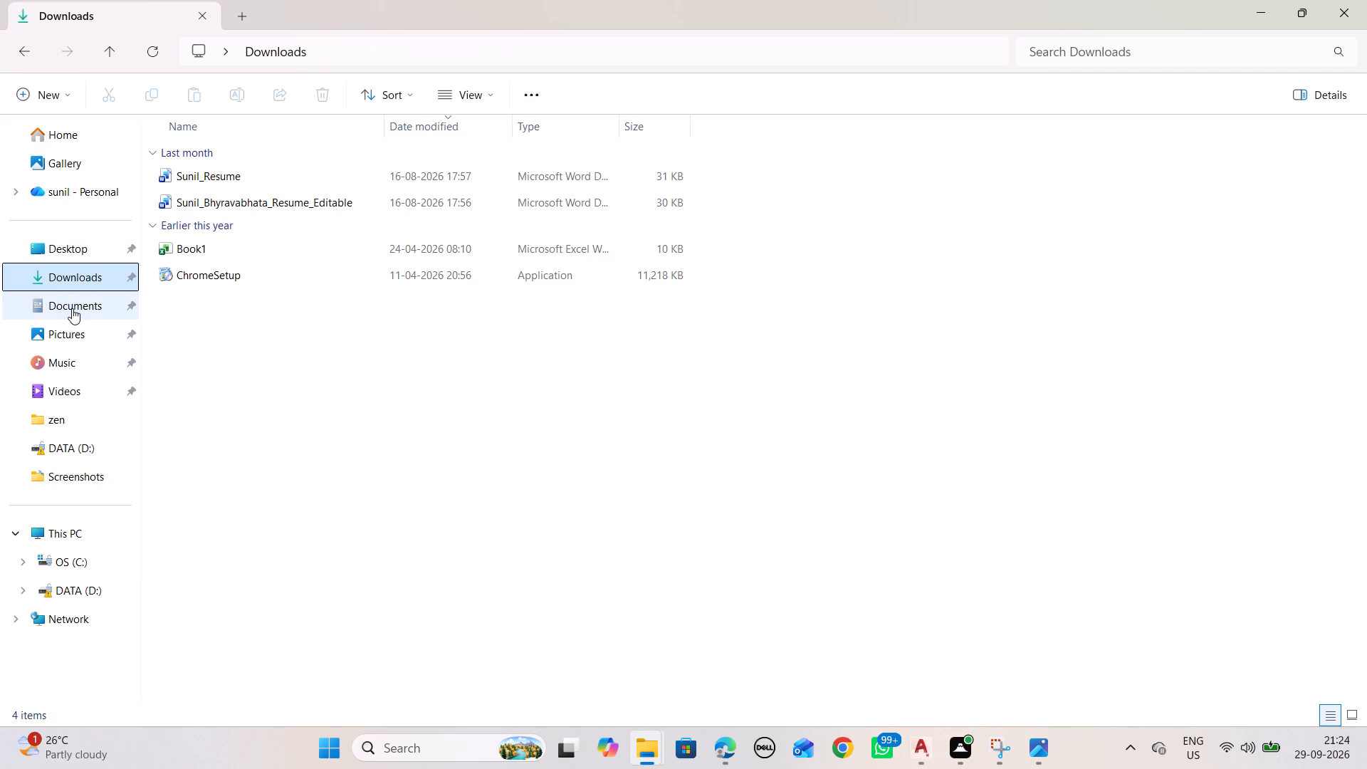
{"action": "left_click", "coordinate": [73, 318]}
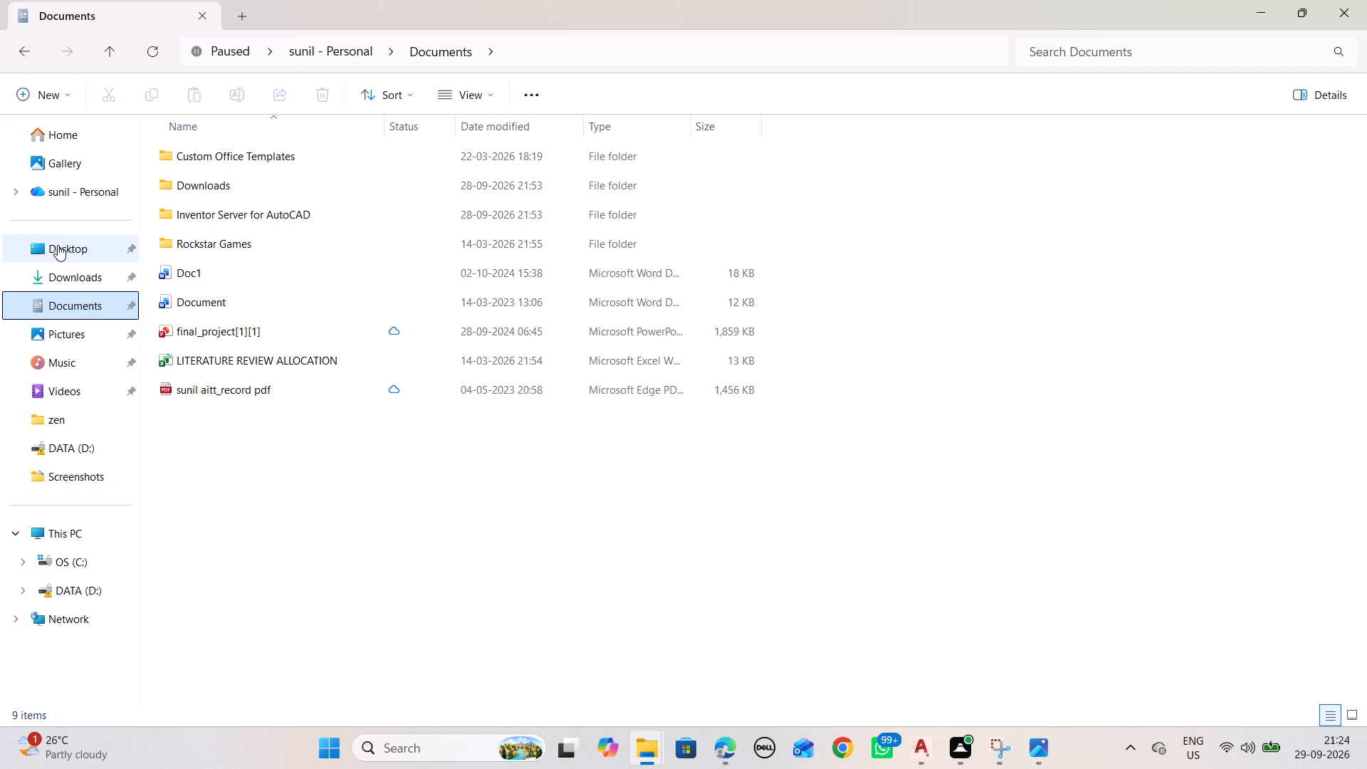
{"action": "left_click", "coordinate": [62, 417]}
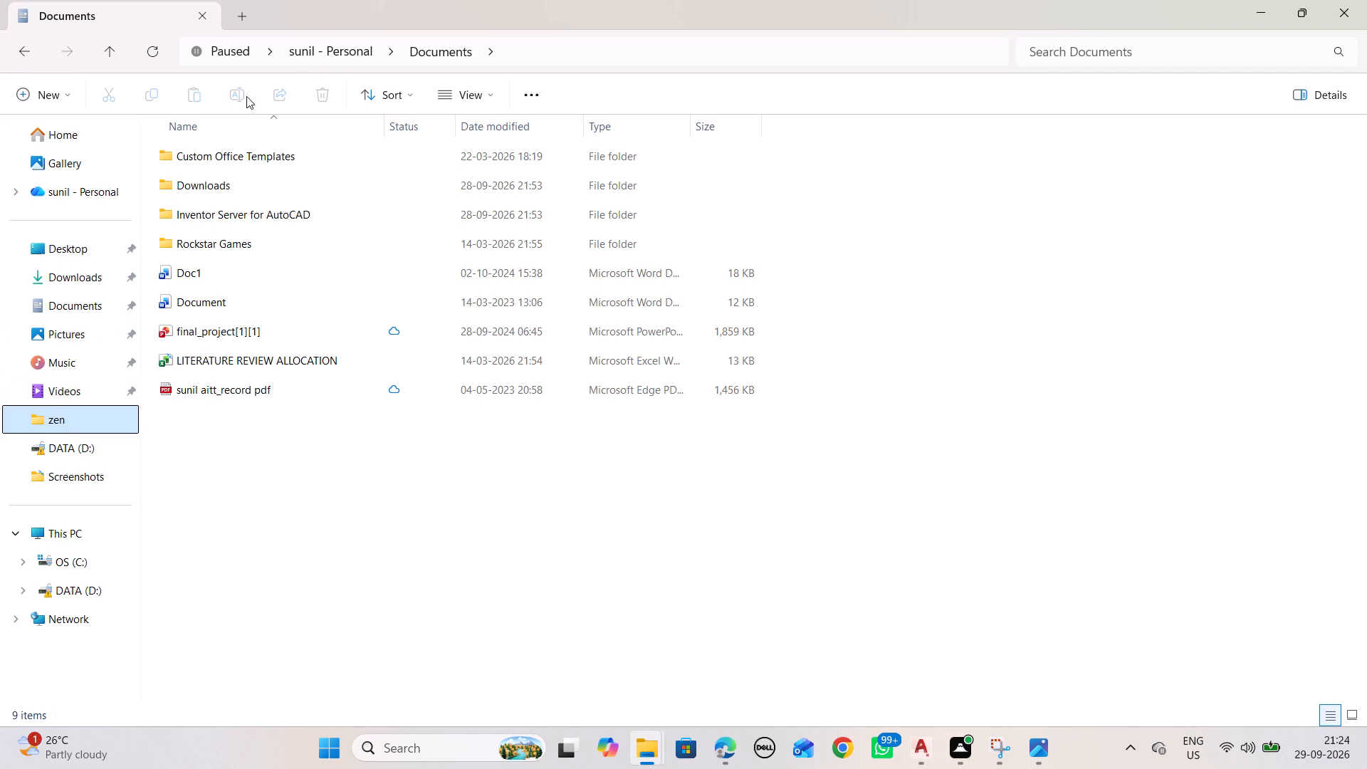
{"action": "left_click", "coordinate": [67, 449]}
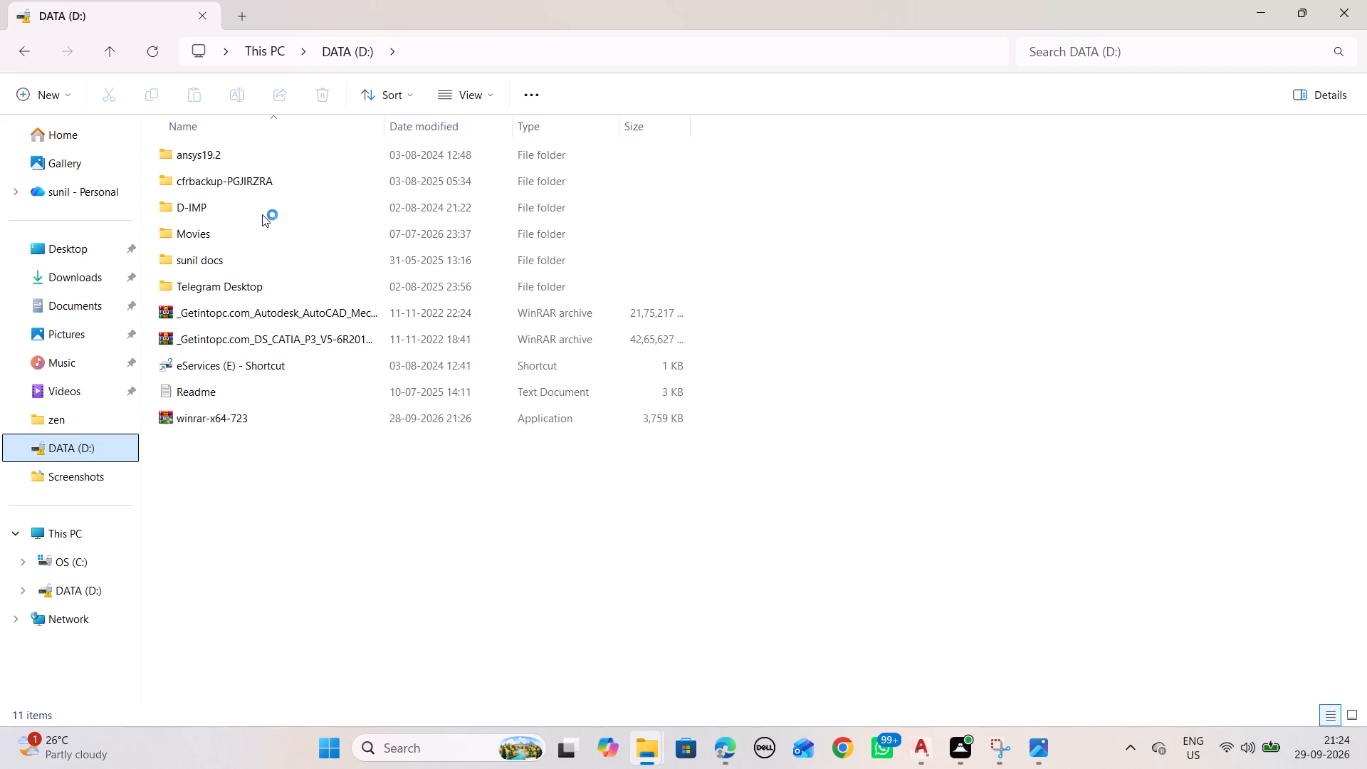
{"action": "double_click", "coordinate": [235, 257]}
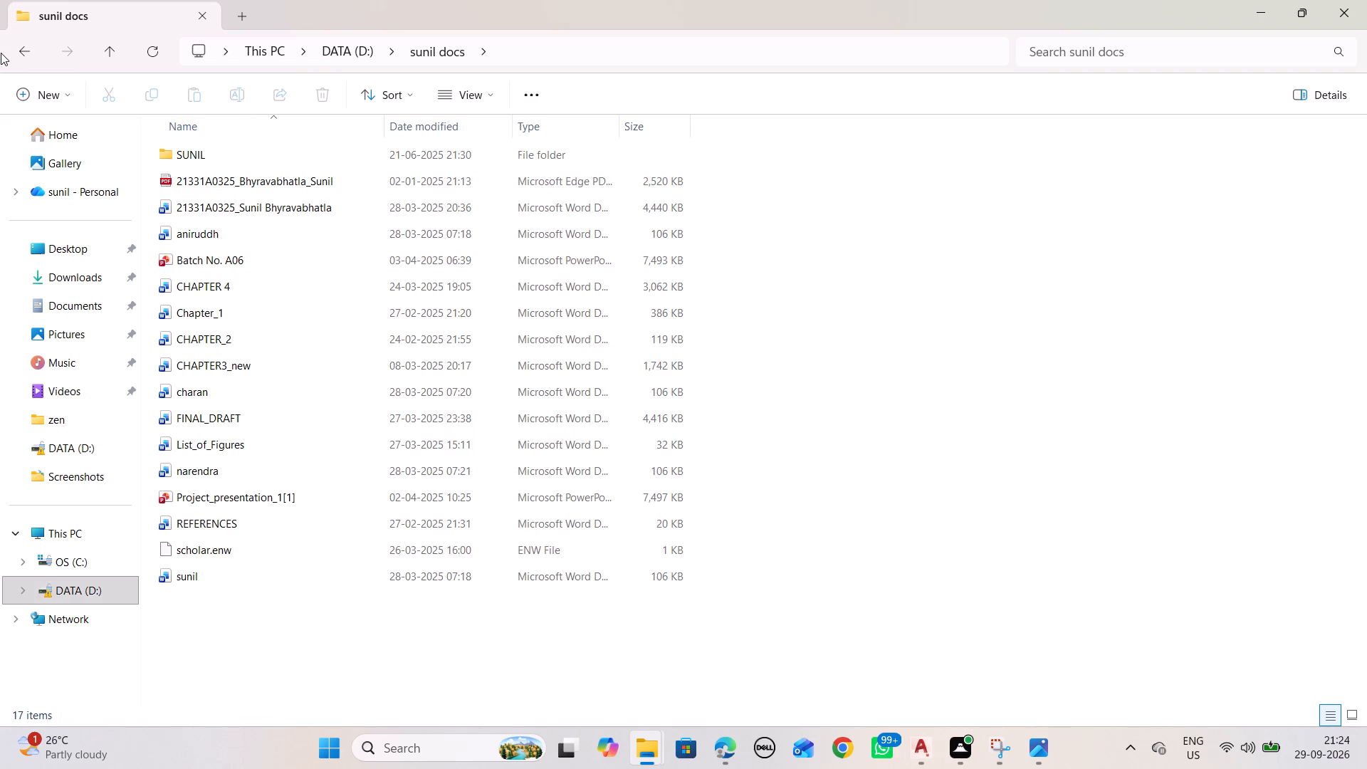
{"action": "left_click", "coordinate": [19, 49]}
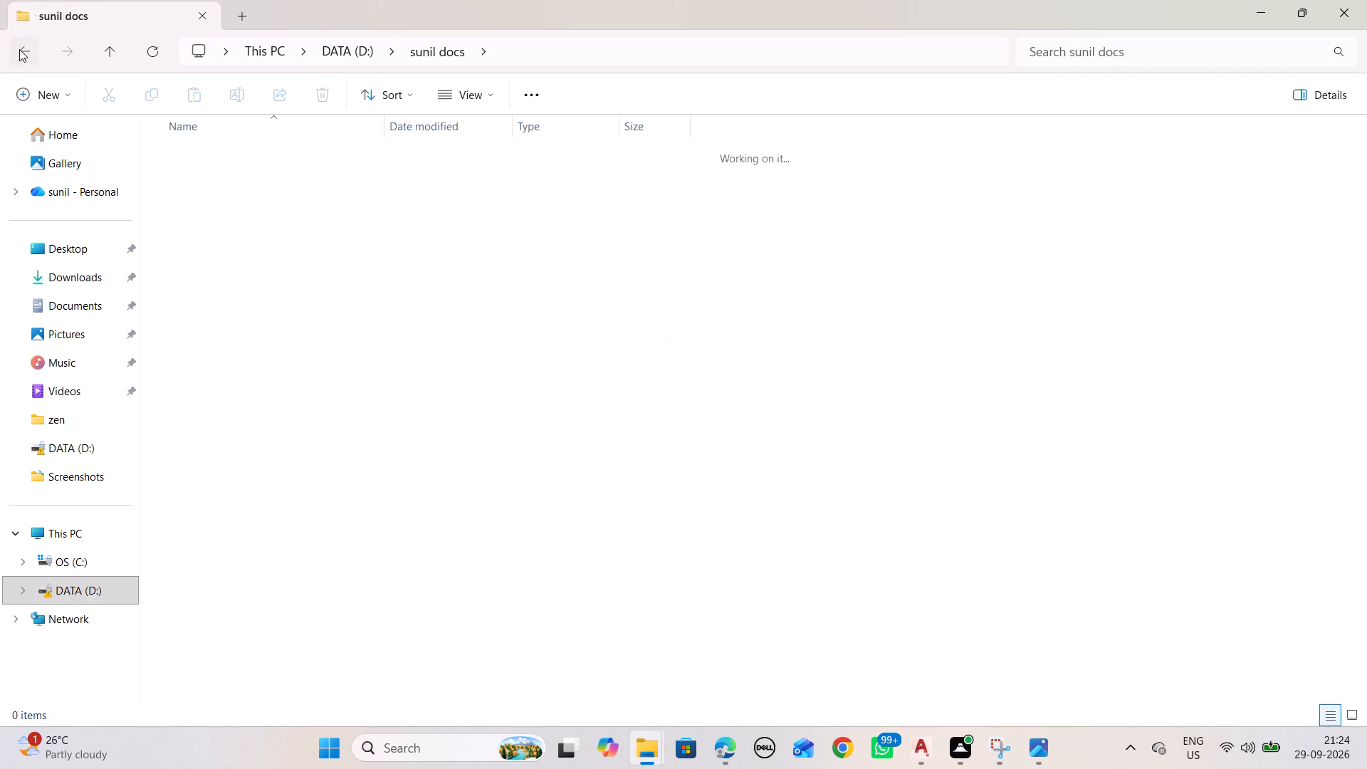
Check the D-IMP folder on DATA (D:) for the log file, going through C-IMP, MICROSOFT and Crack.
{"action": "double_click", "coordinate": [209, 211]}
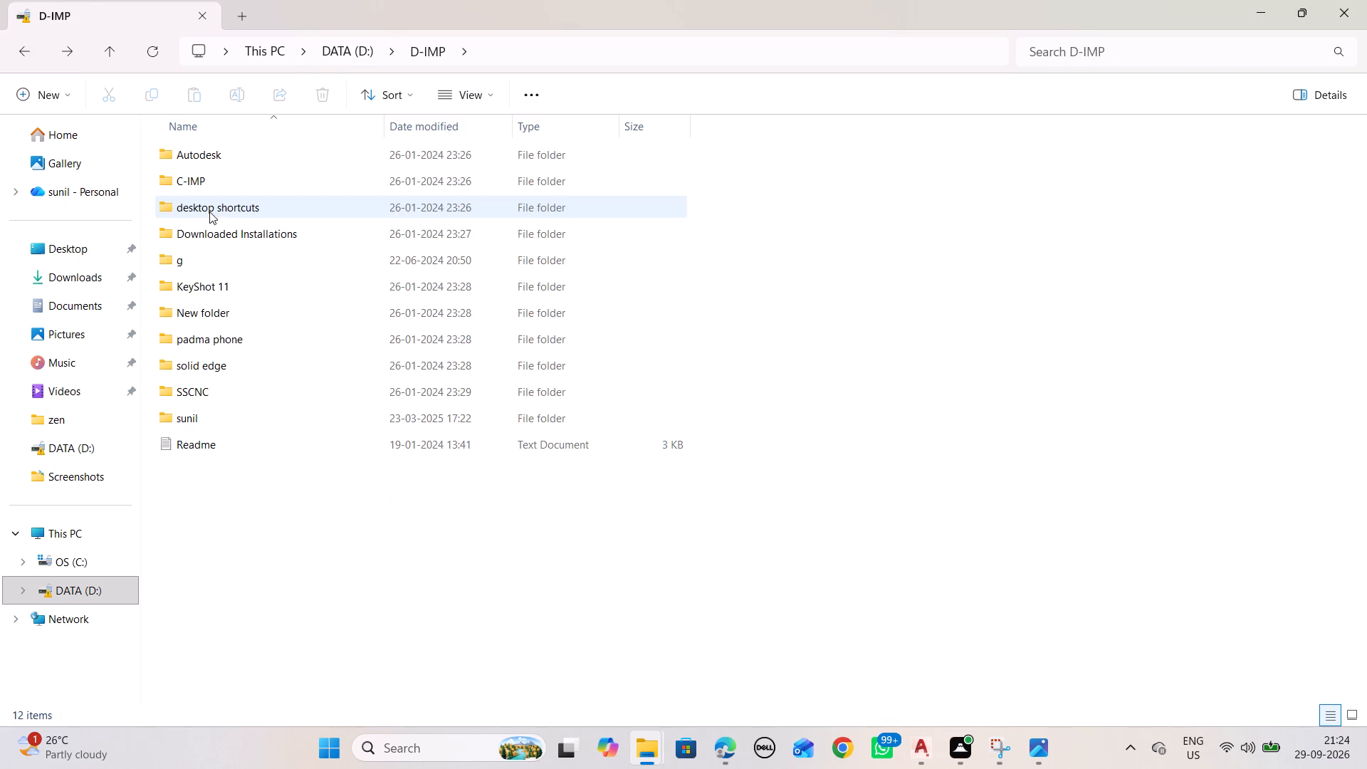
{"action": "double_click", "coordinate": [231, 183]}
{"action": "double_click", "coordinate": [232, 157]}
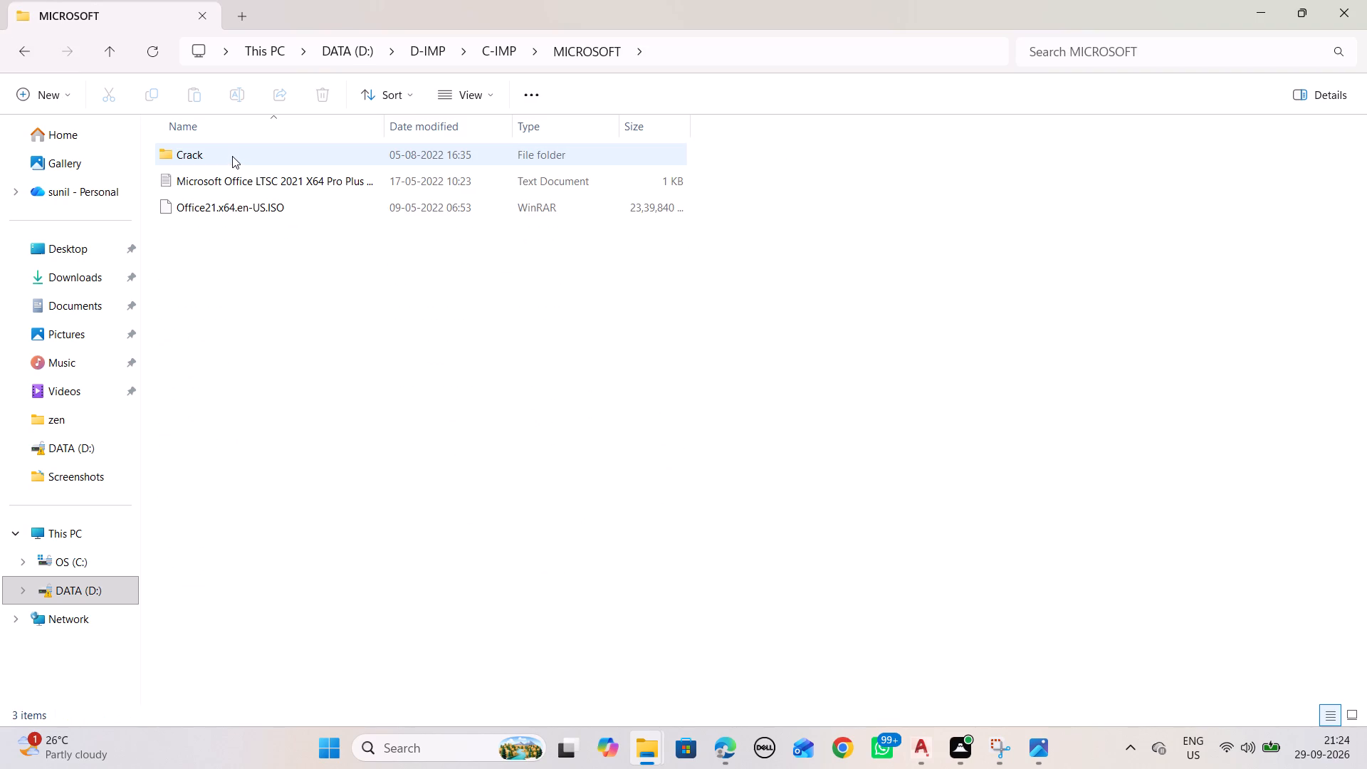
{"action": "double_click", "coordinate": [232, 157]}
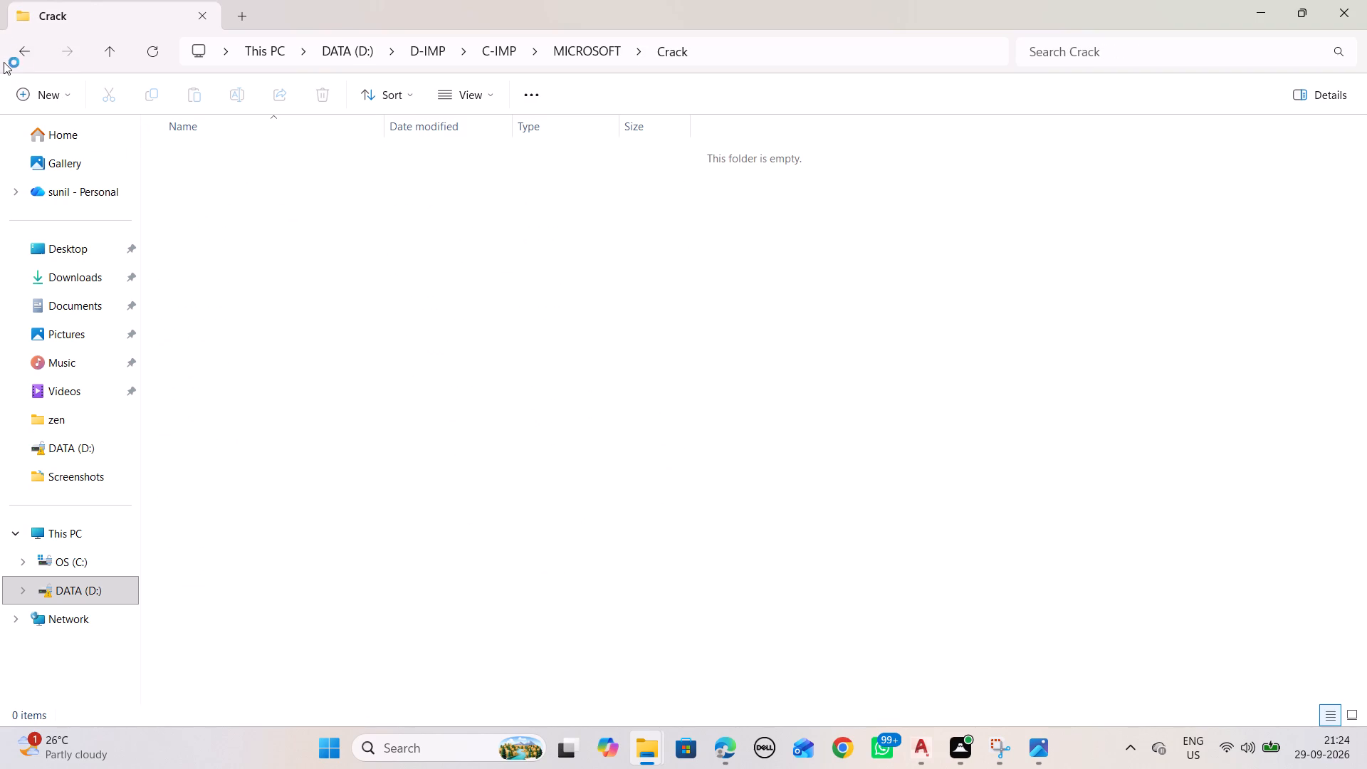
{"action": "left_click", "coordinate": [22, 54]}
{"action": "left_click", "coordinate": [22, 54]}
{"action": "left_click", "coordinate": [22, 54]}
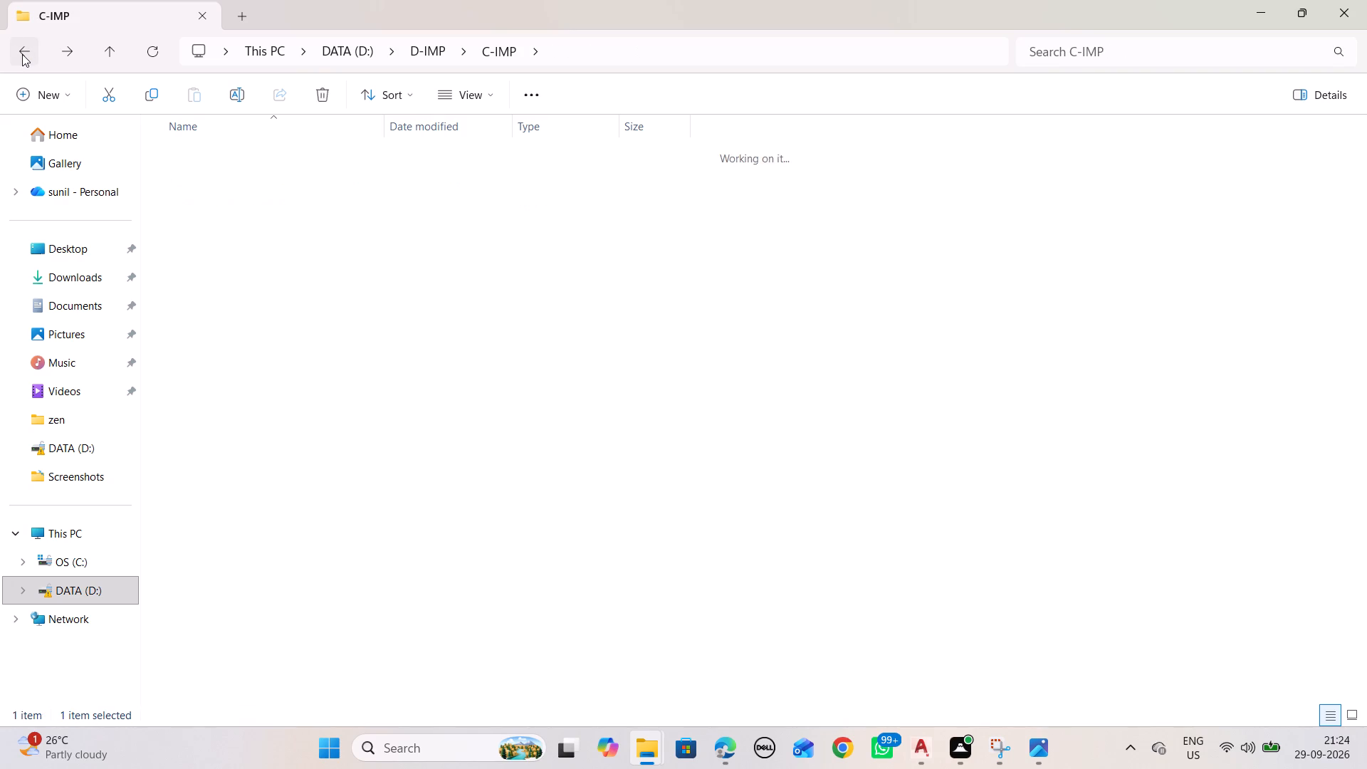
Check D-IMP's Autodesk folder down through AutoCAD 2020, R23.1 and PTXML, and return to the root of DATA (D:).
{"action": "double_click", "coordinate": [185, 156]}
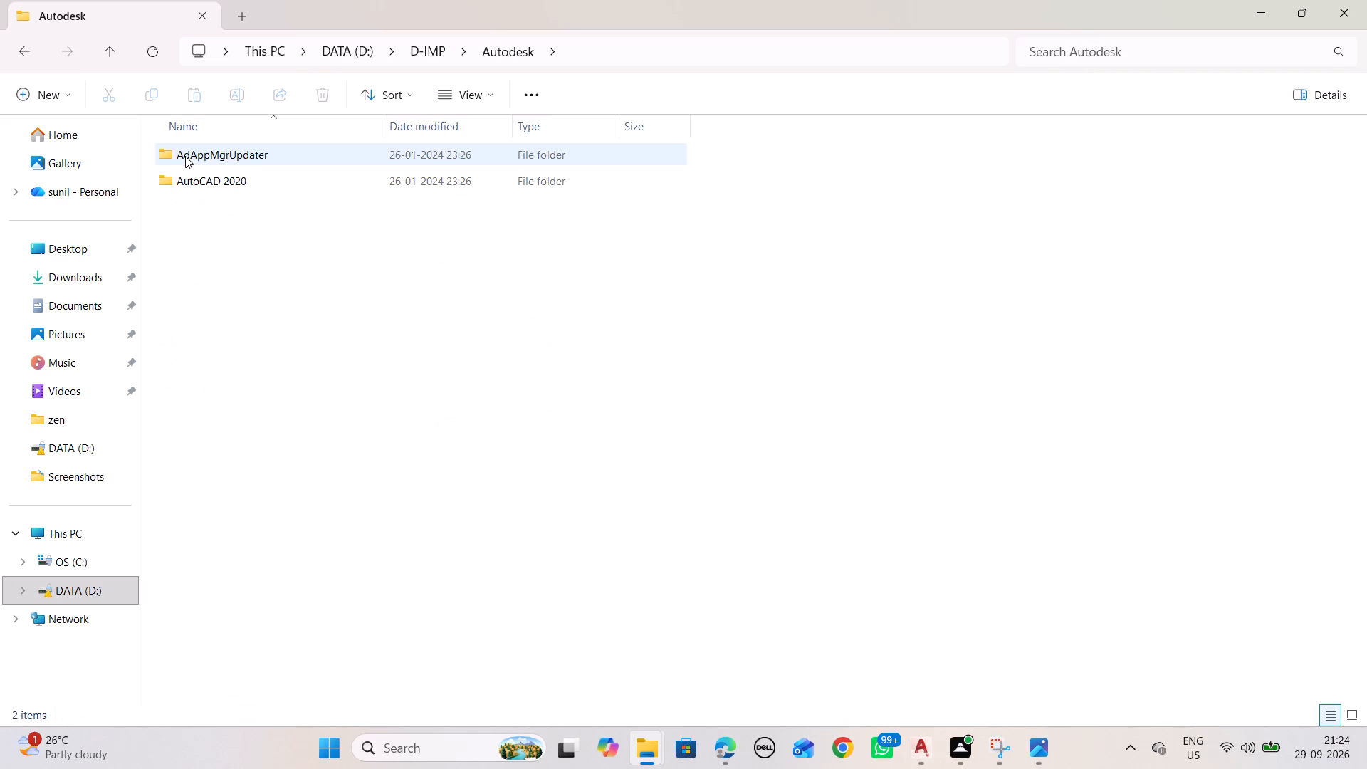
{"action": "double_click", "coordinate": [198, 182]}
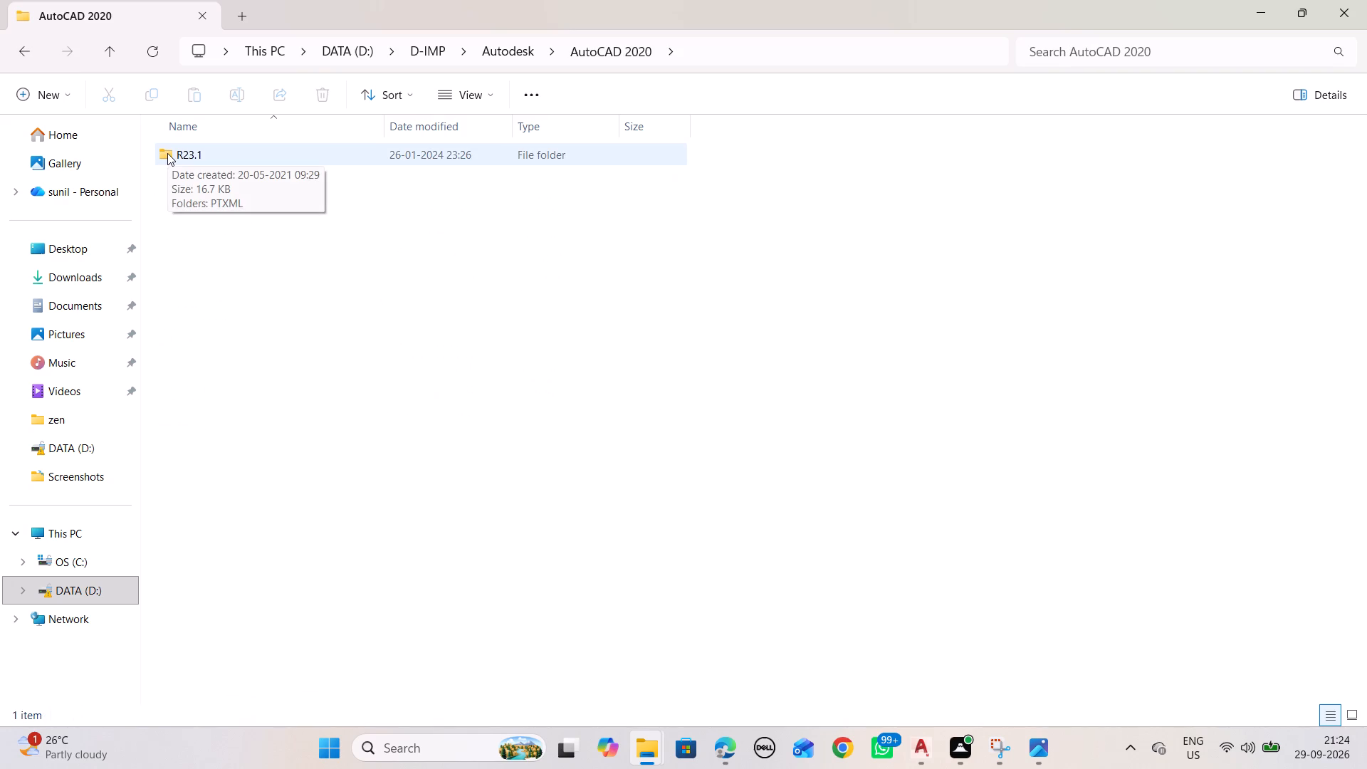
{"action": "double_click", "coordinate": [167, 153]}
{"action": "double_click", "coordinate": [167, 153]}
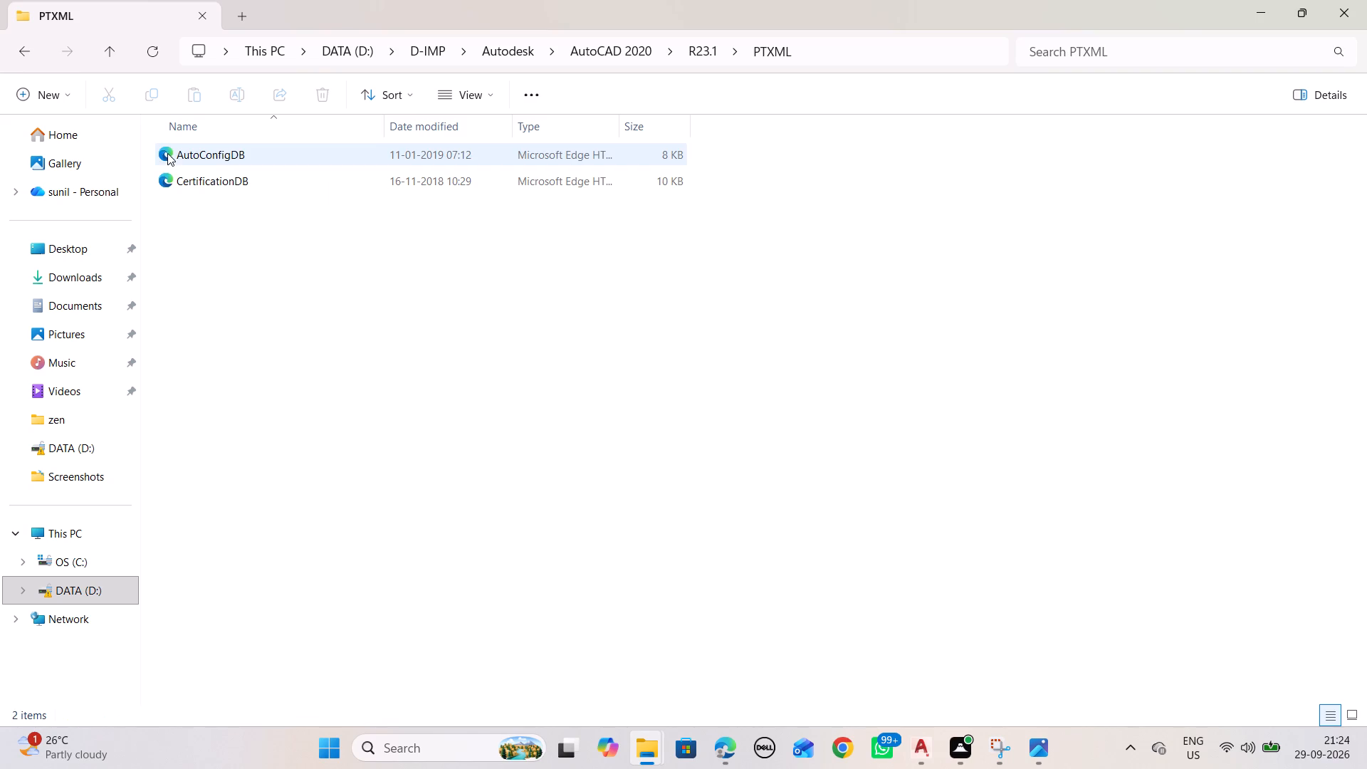
{"action": "left_click", "coordinate": [25, 56]}
{"action": "left_click", "coordinate": [25, 56]}
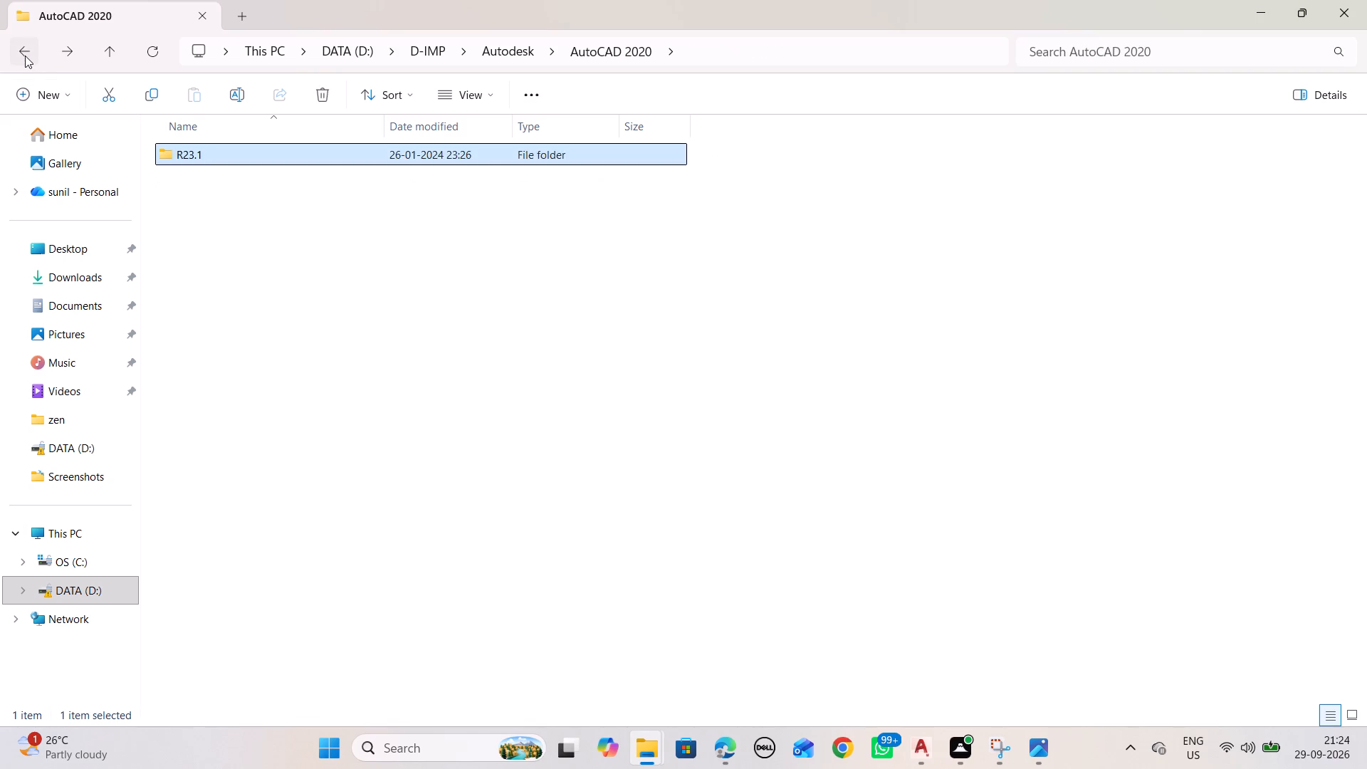
{"action": "left_click", "coordinate": [25, 56]}
{"action": "left_click", "coordinate": [25, 56]}
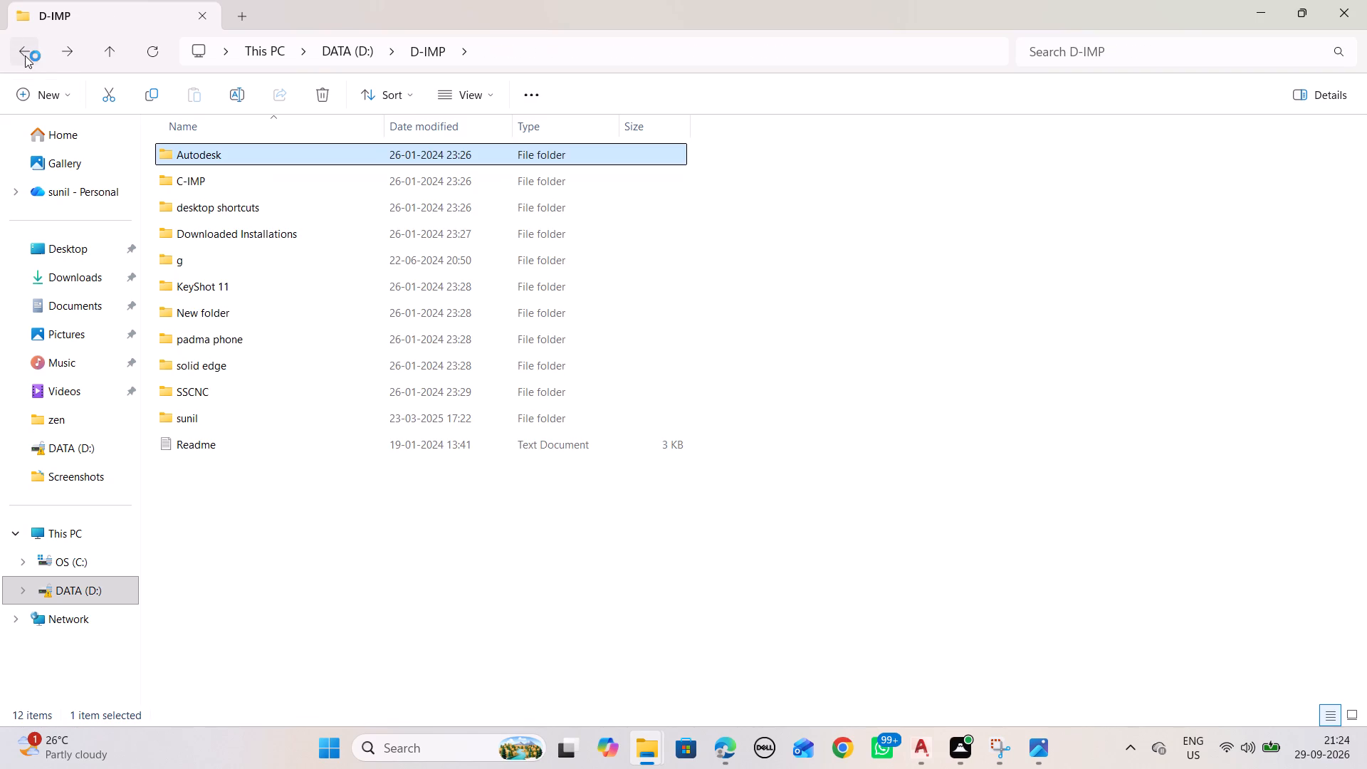
{"action": "left_click", "coordinate": [25, 56]}
From the user's profile folder on OS (C:), set Folder Options to show hidden files, folders, and drives, and close that File Explorer window.
{"action": "left_click", "coordinate": [72, 560]}
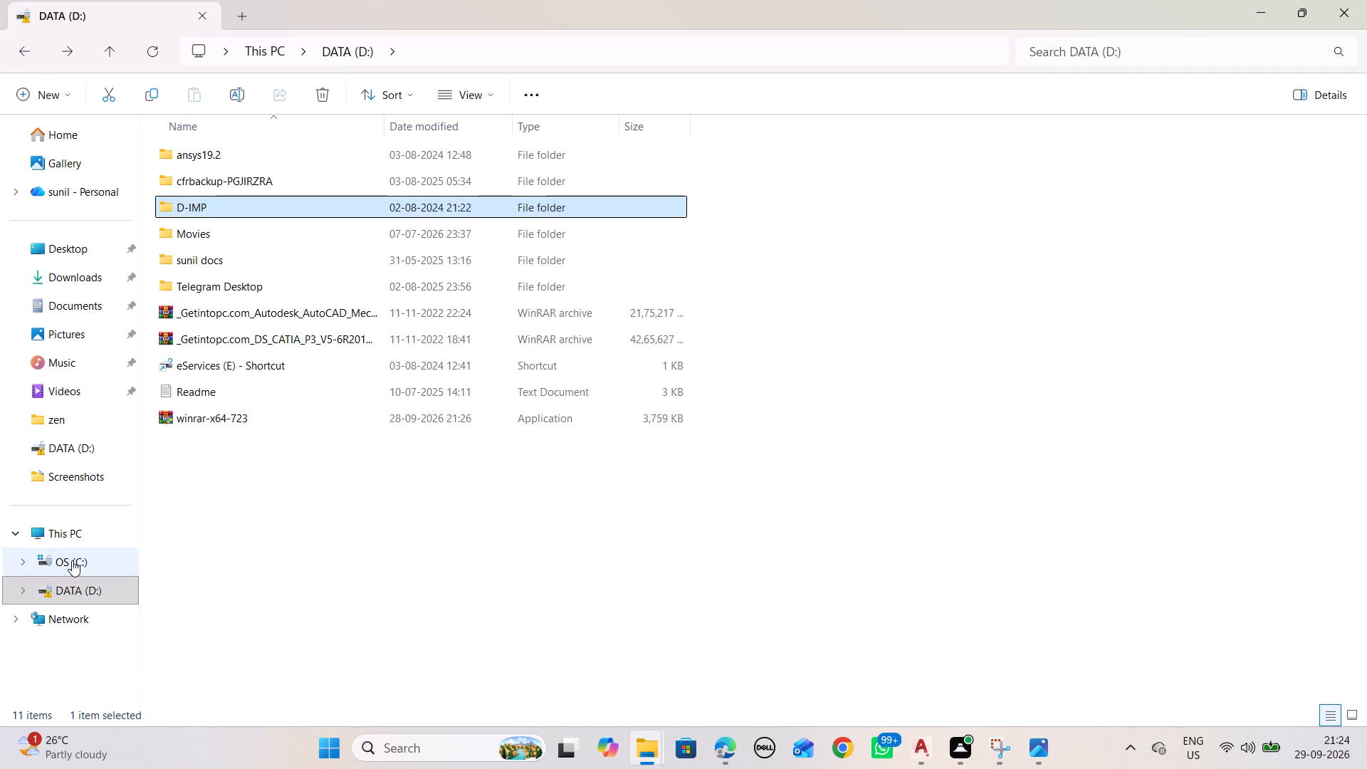
{"action": "double_click", "coordinate": [209, 424]}
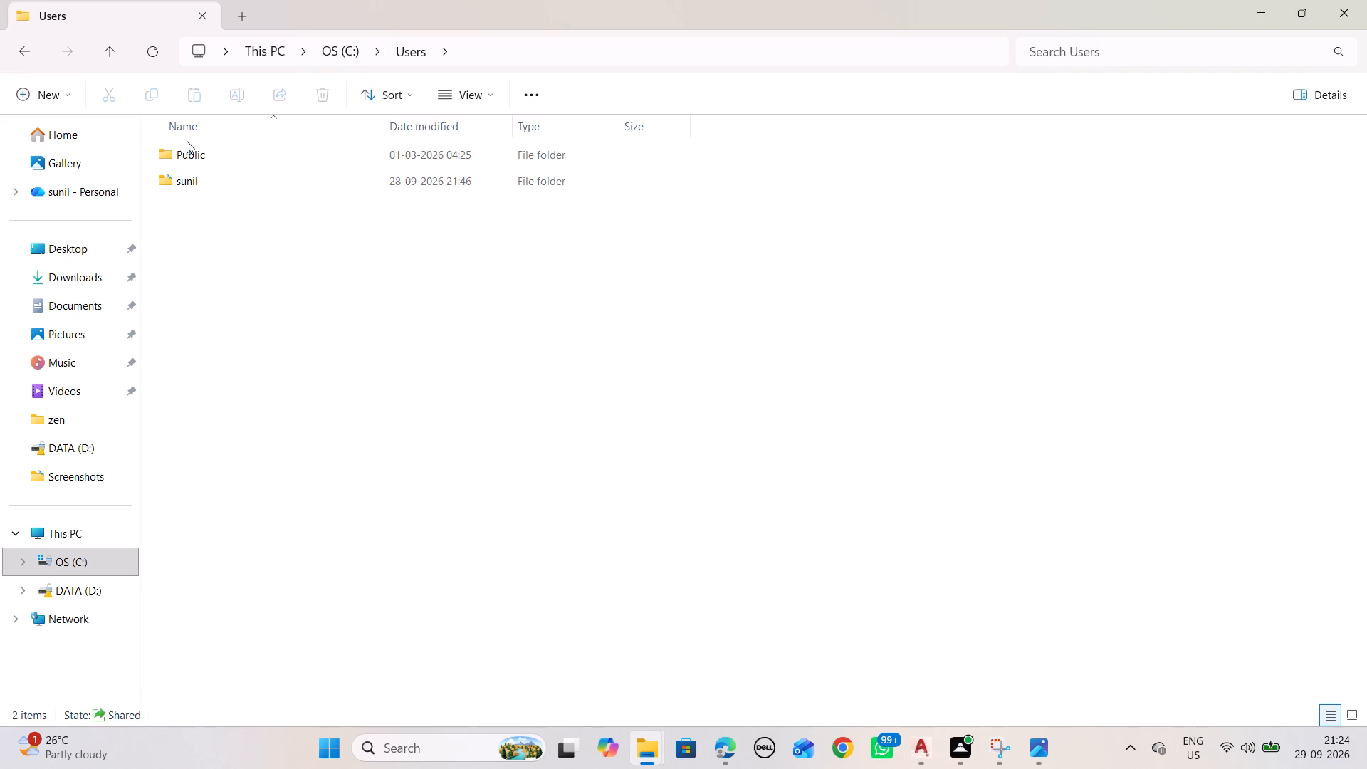
{"action": "double_click", "coordinate": [182, 185]}
{"action": "left_click", "coordinate": [437, 99]}
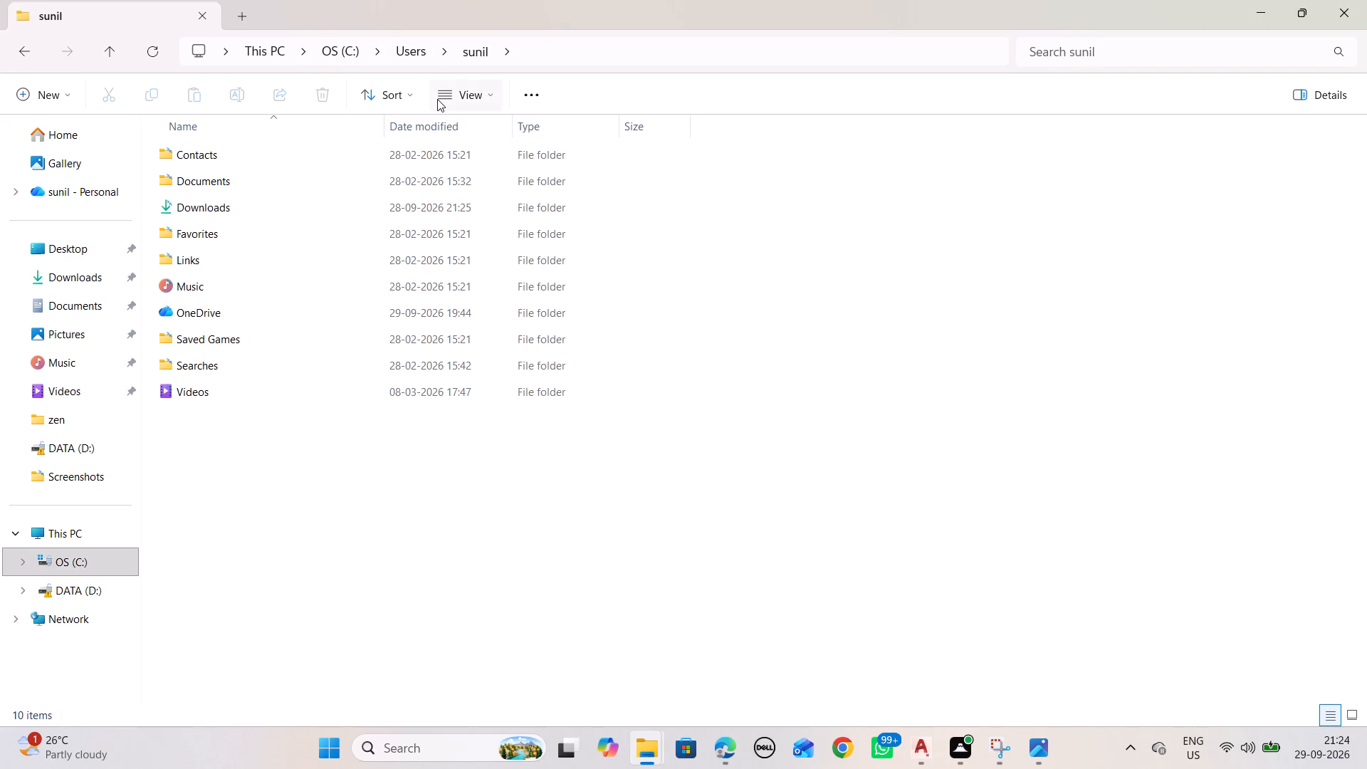
{"action": "left_click", "coordinate": [437, 99]}
{"action": "left_click", "coordinate": [528, 99]}
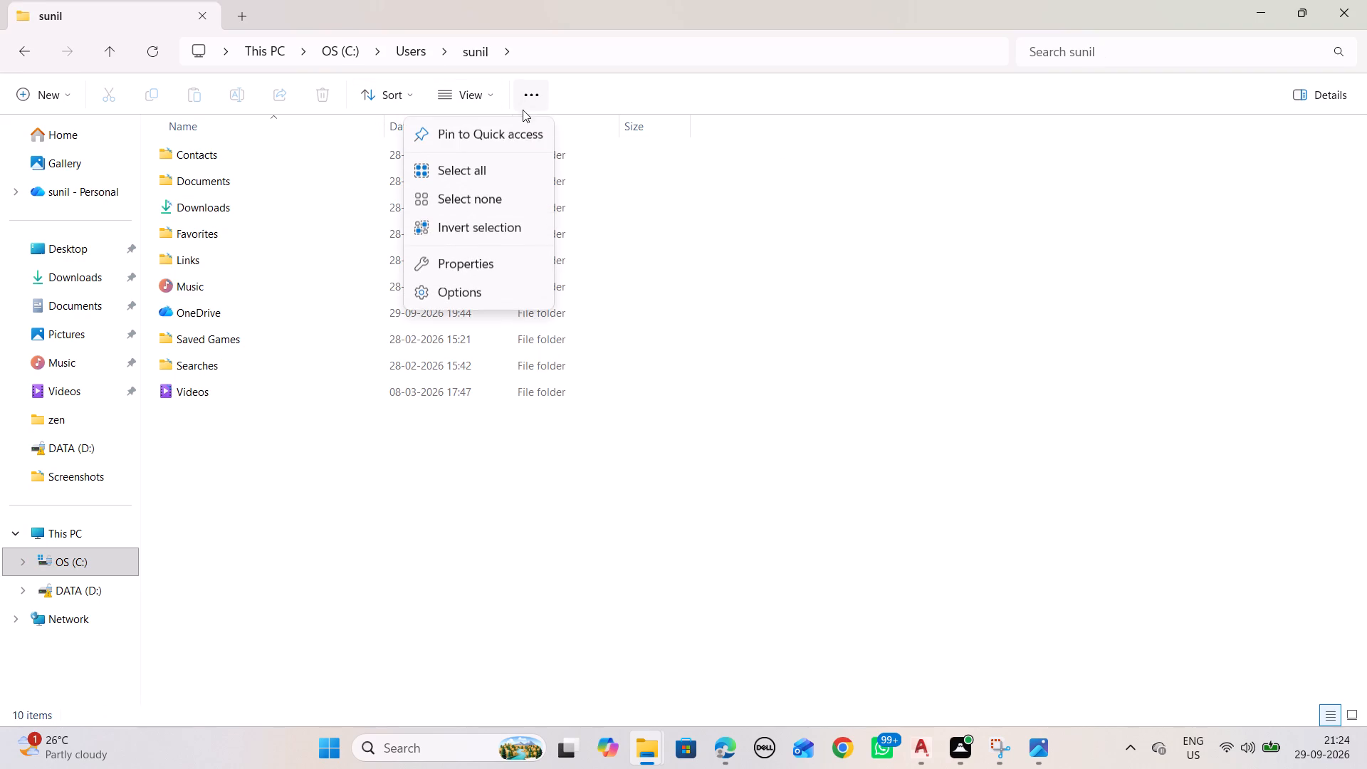
{"action": "left_click", "coordinate": [469, 290]}
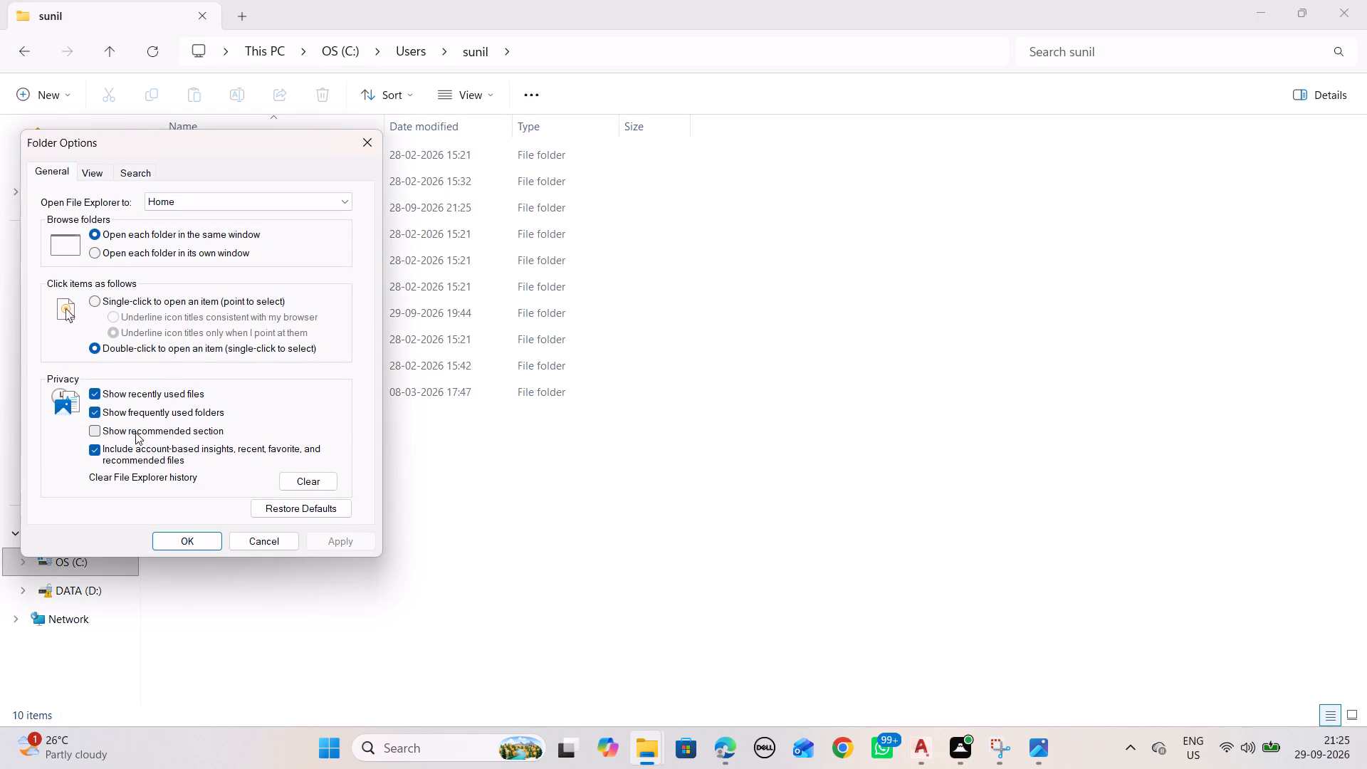
{"action": "left_click", "coordinate": [106, 172]}
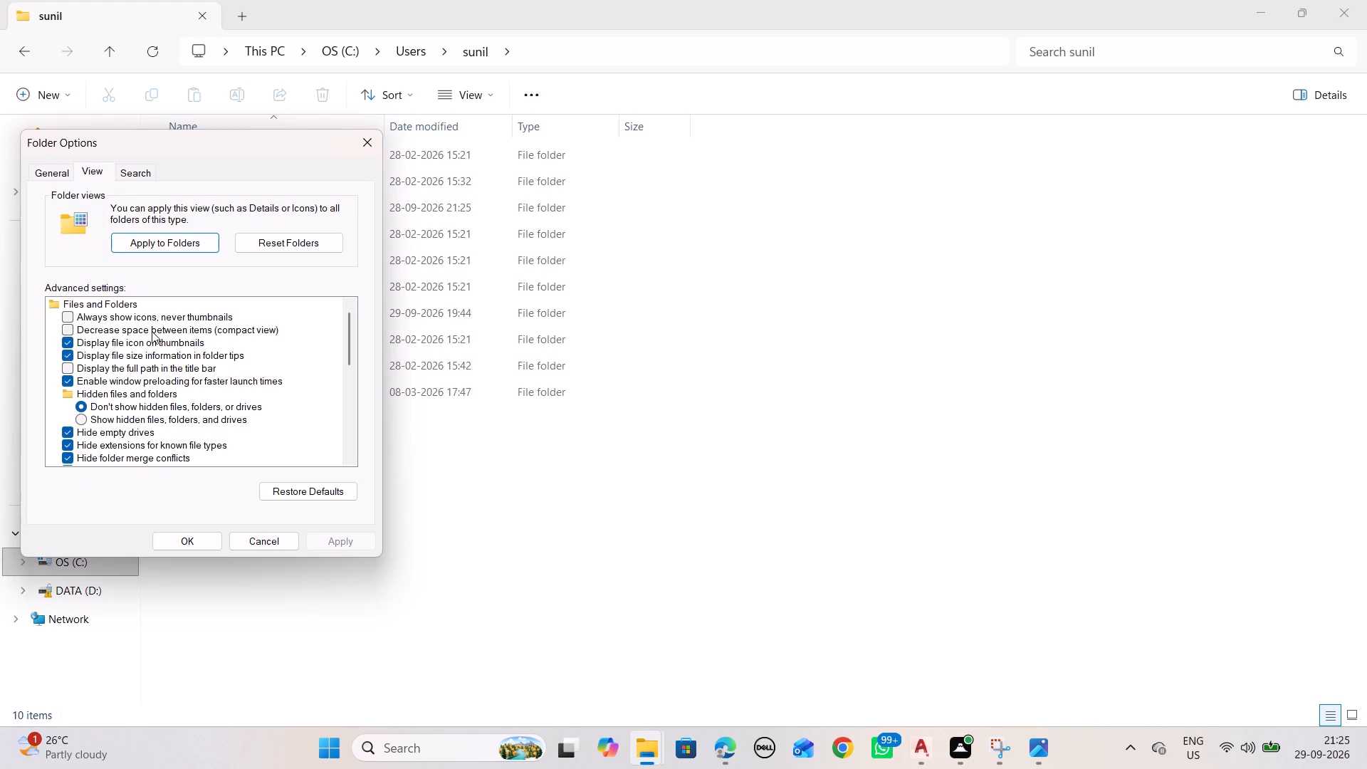
{"action": "left_click", "coordinate": [97, 422]}
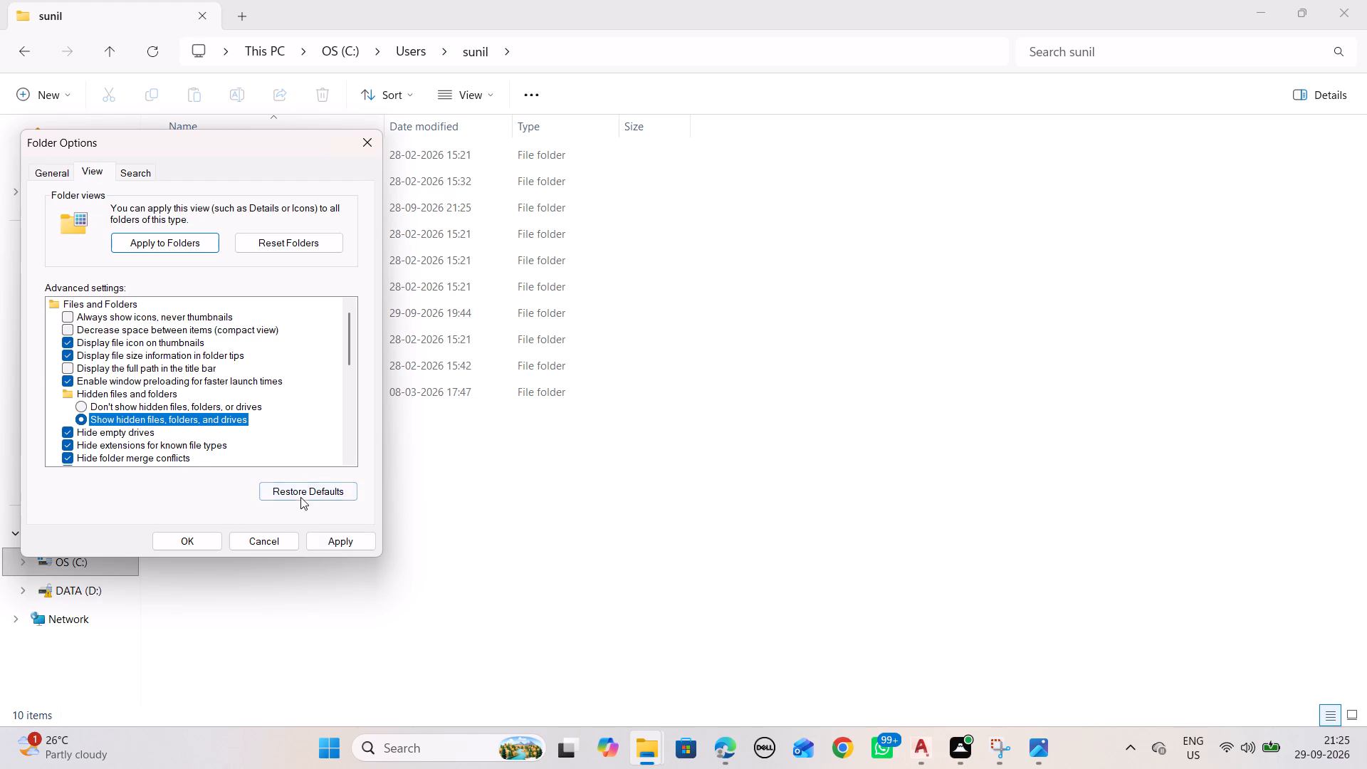
{"action": "left_click", "coordinate": [315, 543]}
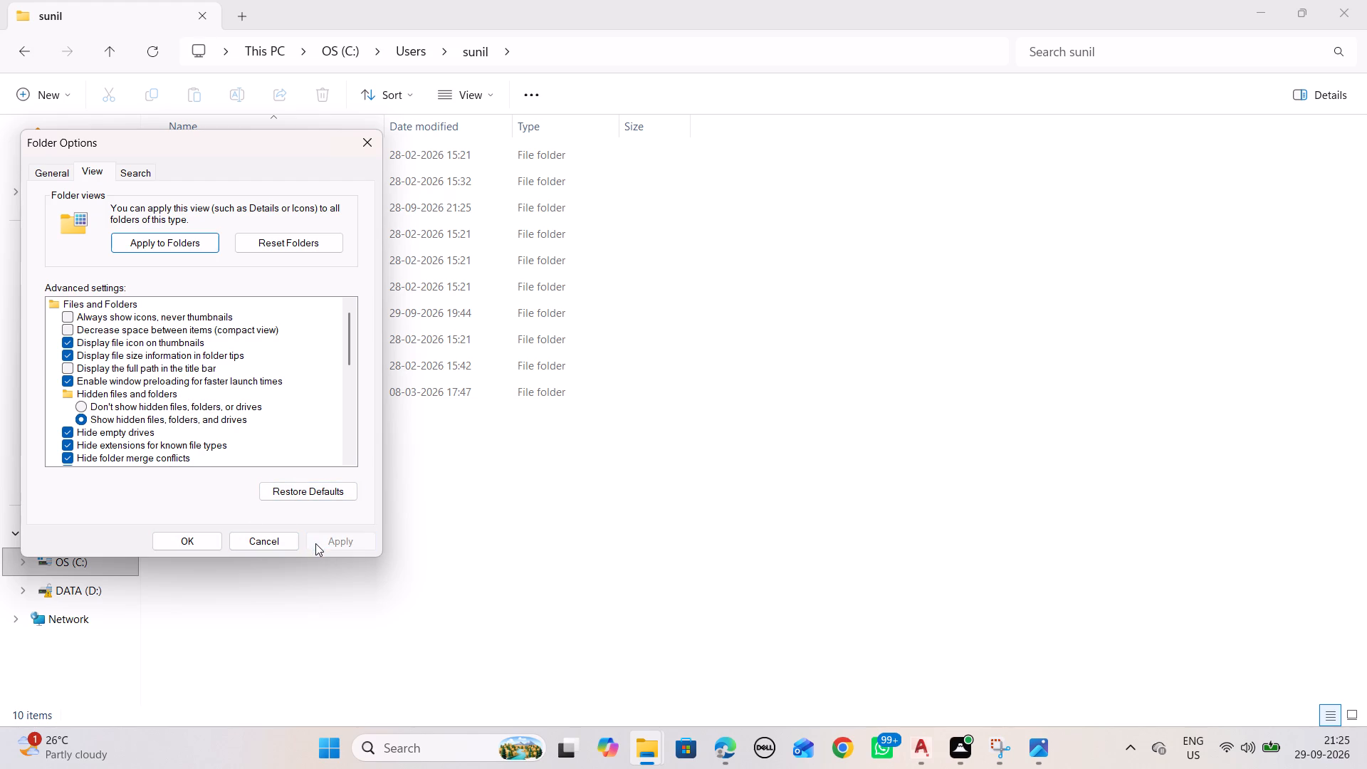
{"action": "left_click", "coordinate": [201, 542]}
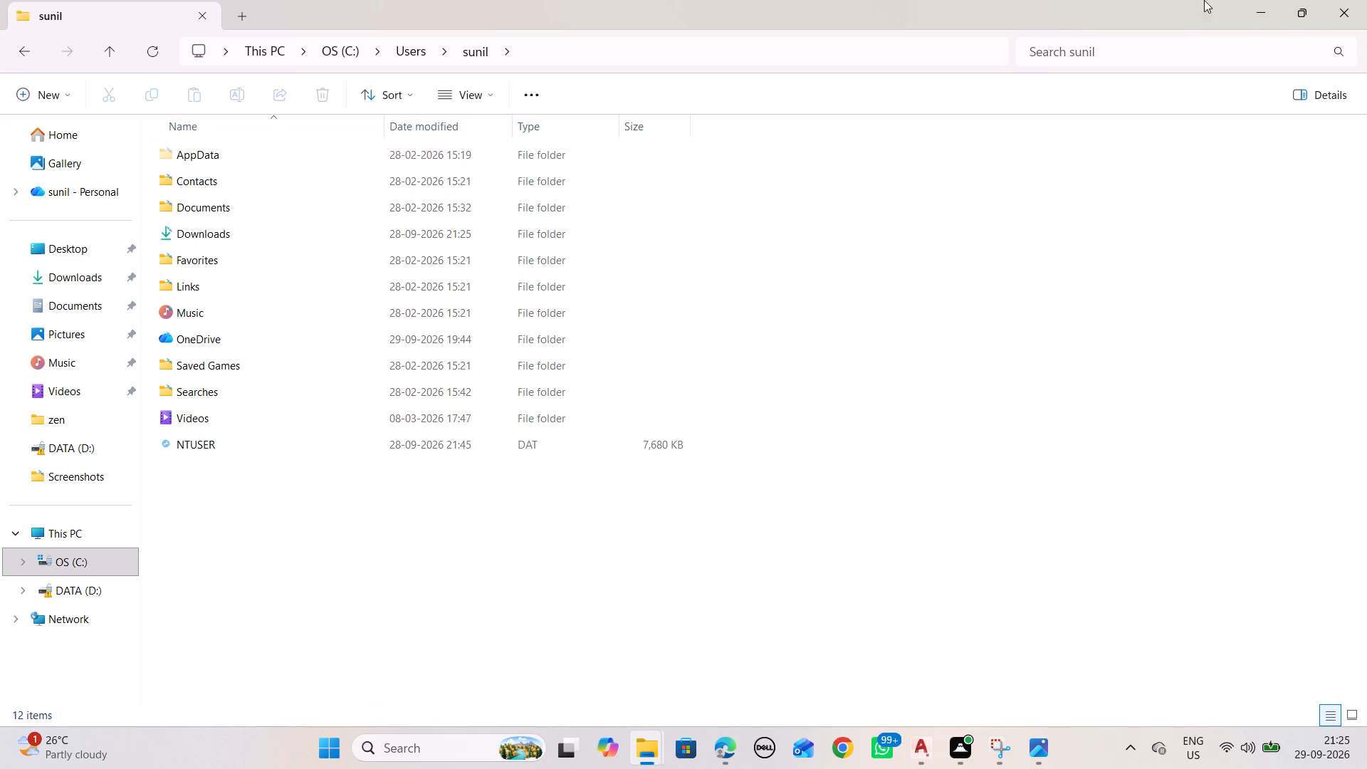
{"action": "left_click", "coordinate": [1338, 7]}
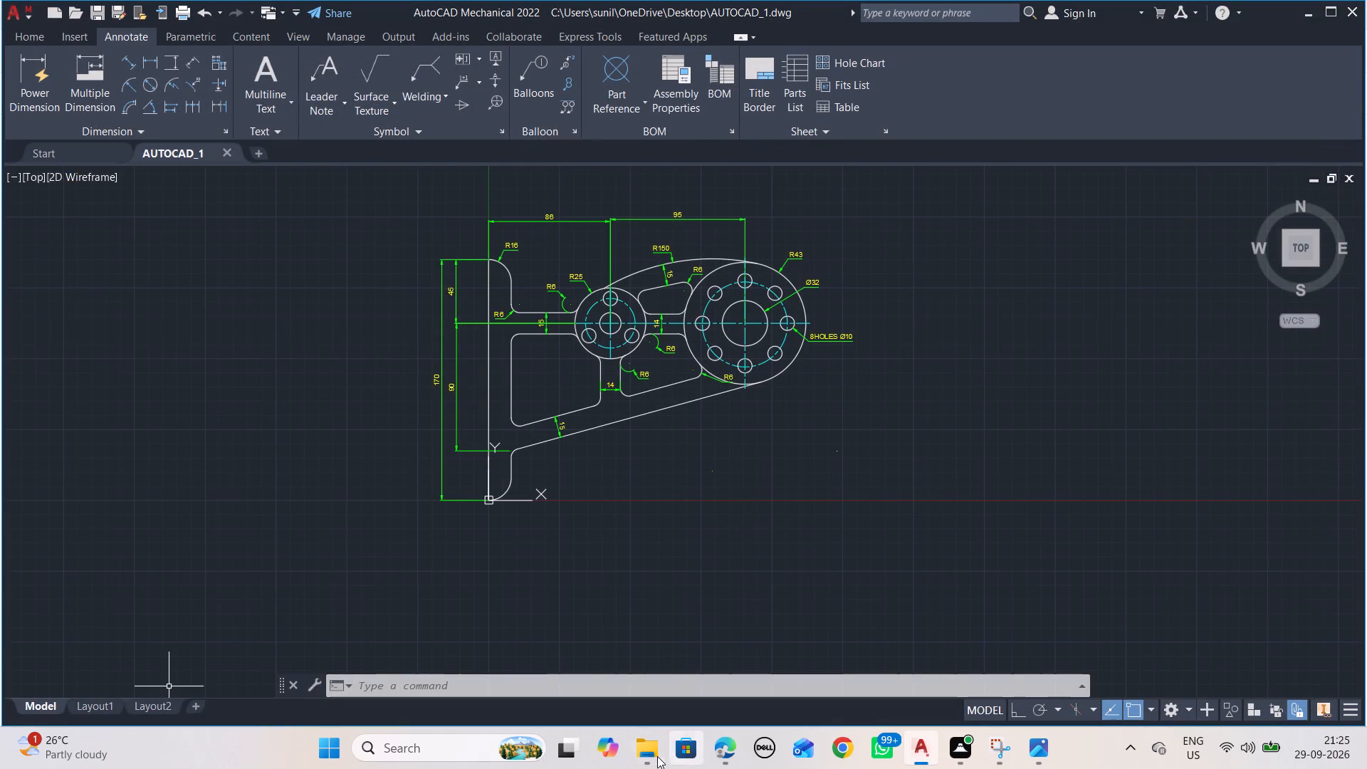
In the other File Explorer window, browse the user's profile to AppData\Local\Autodesk\AutoCAD Mechanical 2022\R24.1\enu and select the AUTOCAD_1_1f65a48dc log file.
{"action": "left_click", "coordinate": [656, 756]}
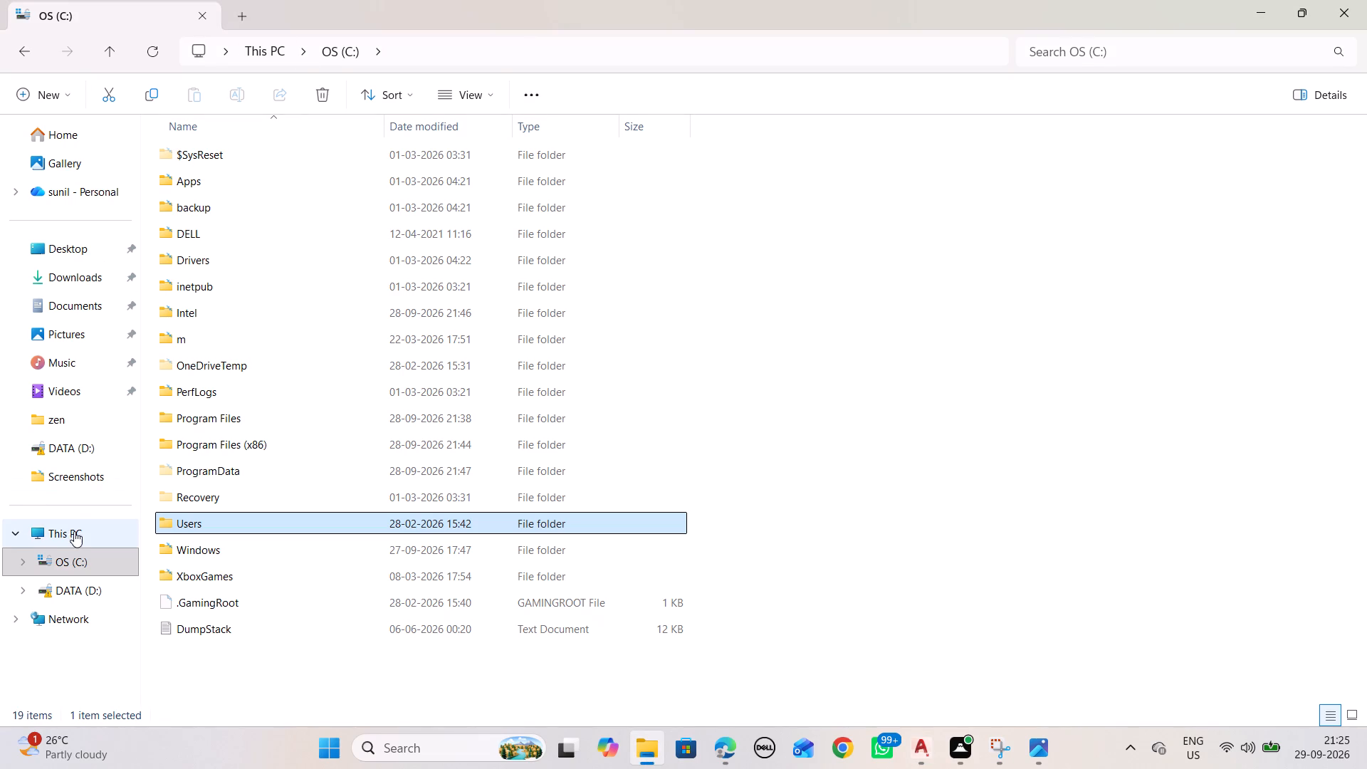
{"action": "double_click", "coordinate": [248, 514]}
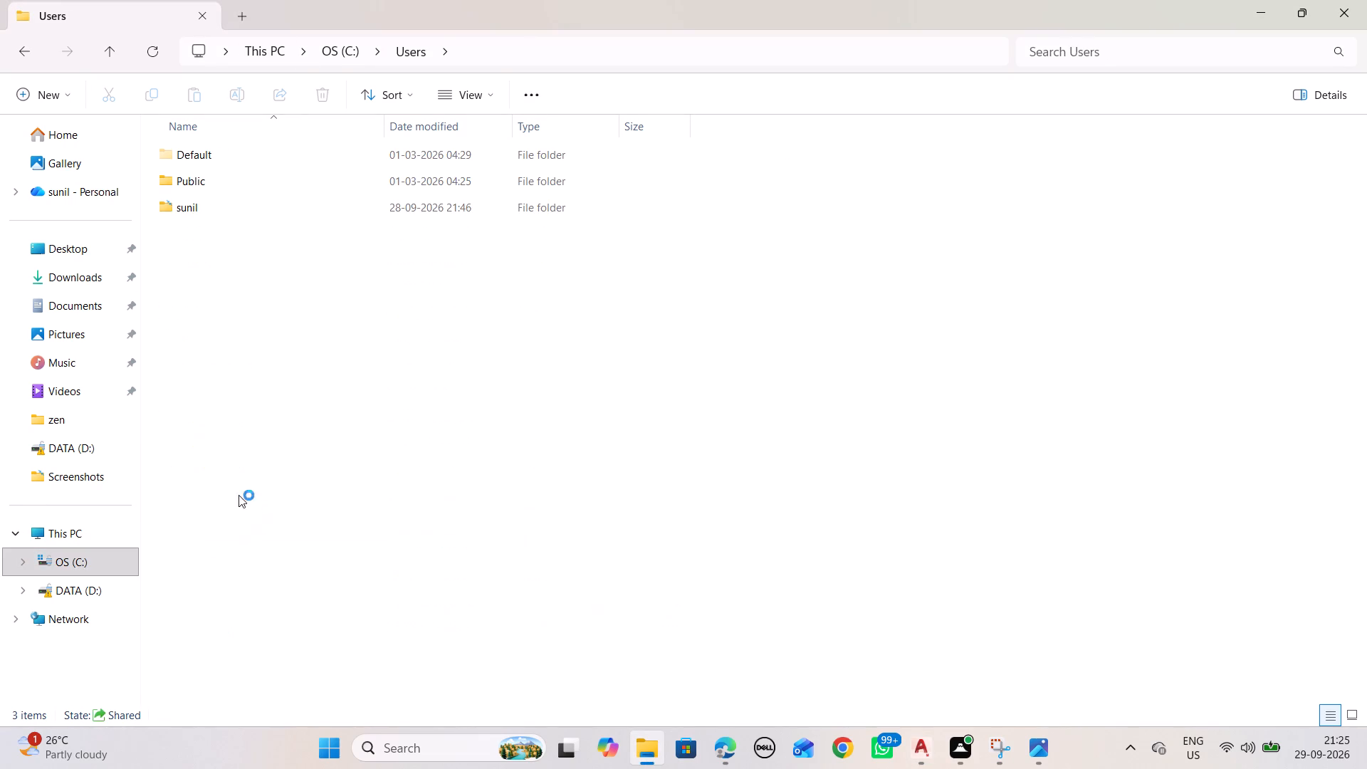
{"action": "double_click", "coordinate": [221, 211]}
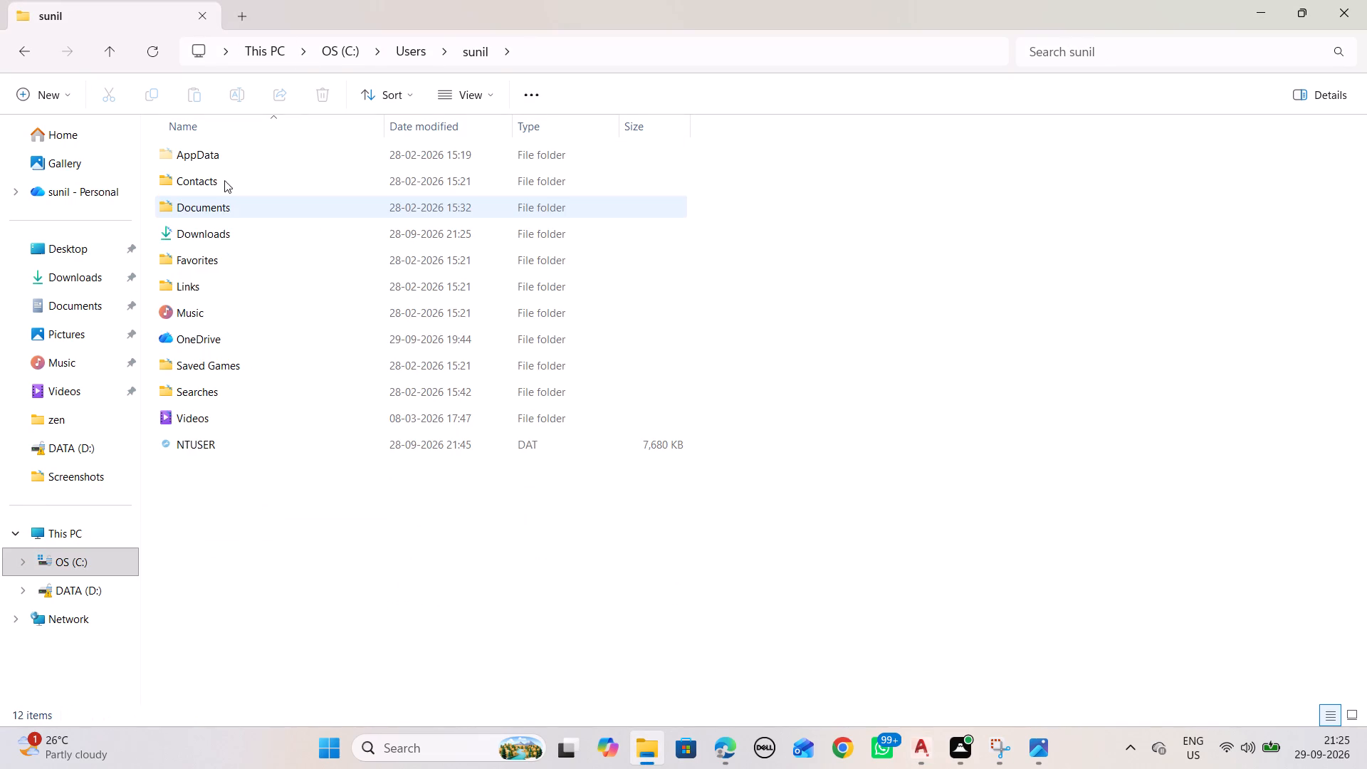
{"action": "double_click", "coordinate": [232, 159]}
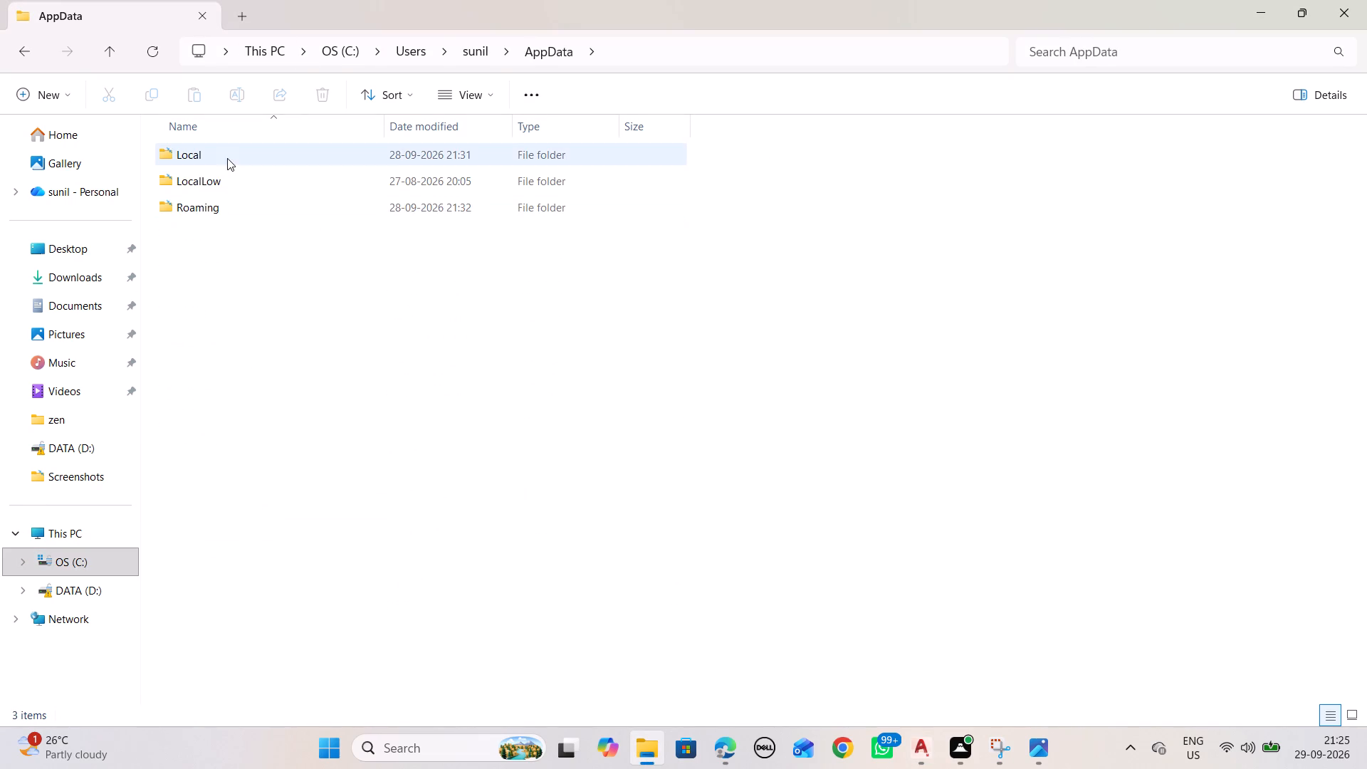
{"action": "double_click", "coordinate": [228, 155]}
{"action": "double_click", "coordinate": [232, 159]}
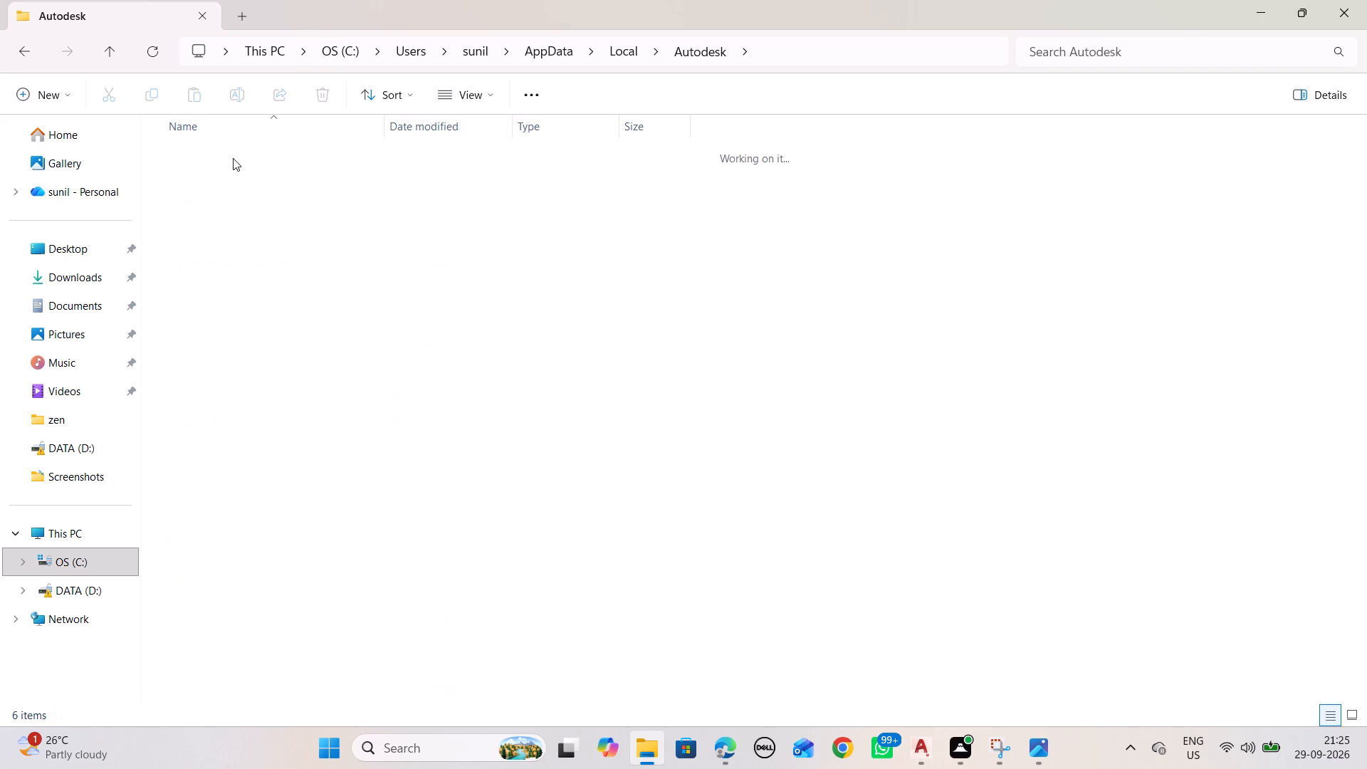
{"action": "double_click", "coordinate": [240, 159]}
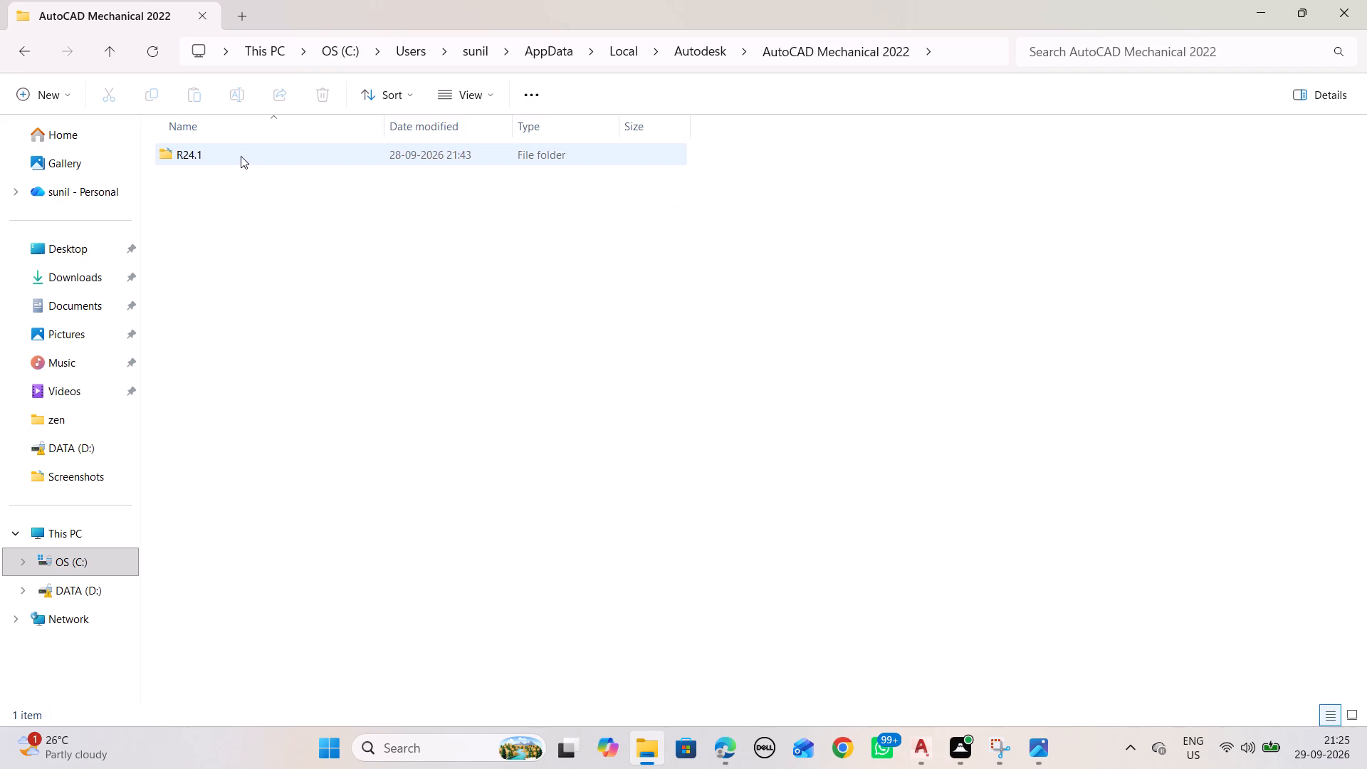
{"action": "double_click", "coordinate": [241, 156]}
{"action": "double_click", "coordinate": [226, 157]}
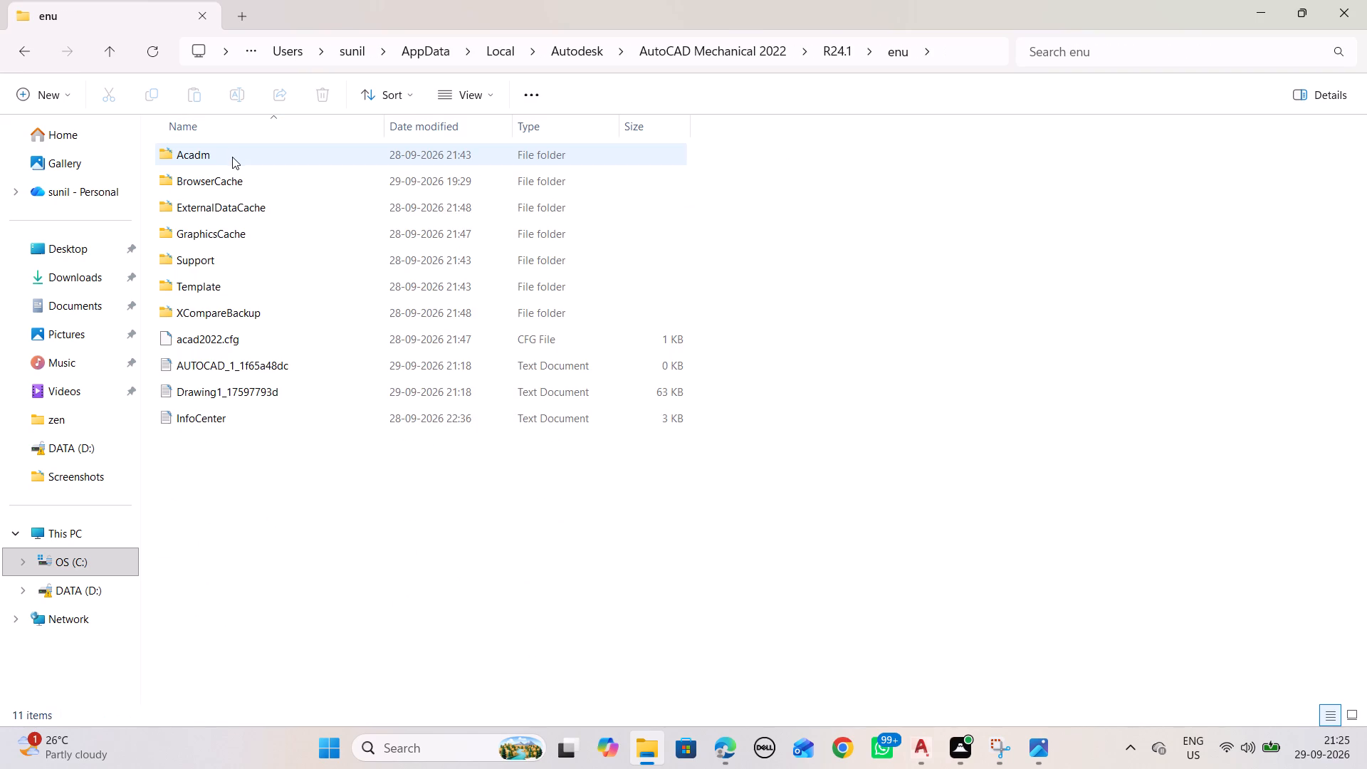
{"action": "left_click", "coordinate": [276, 367]}
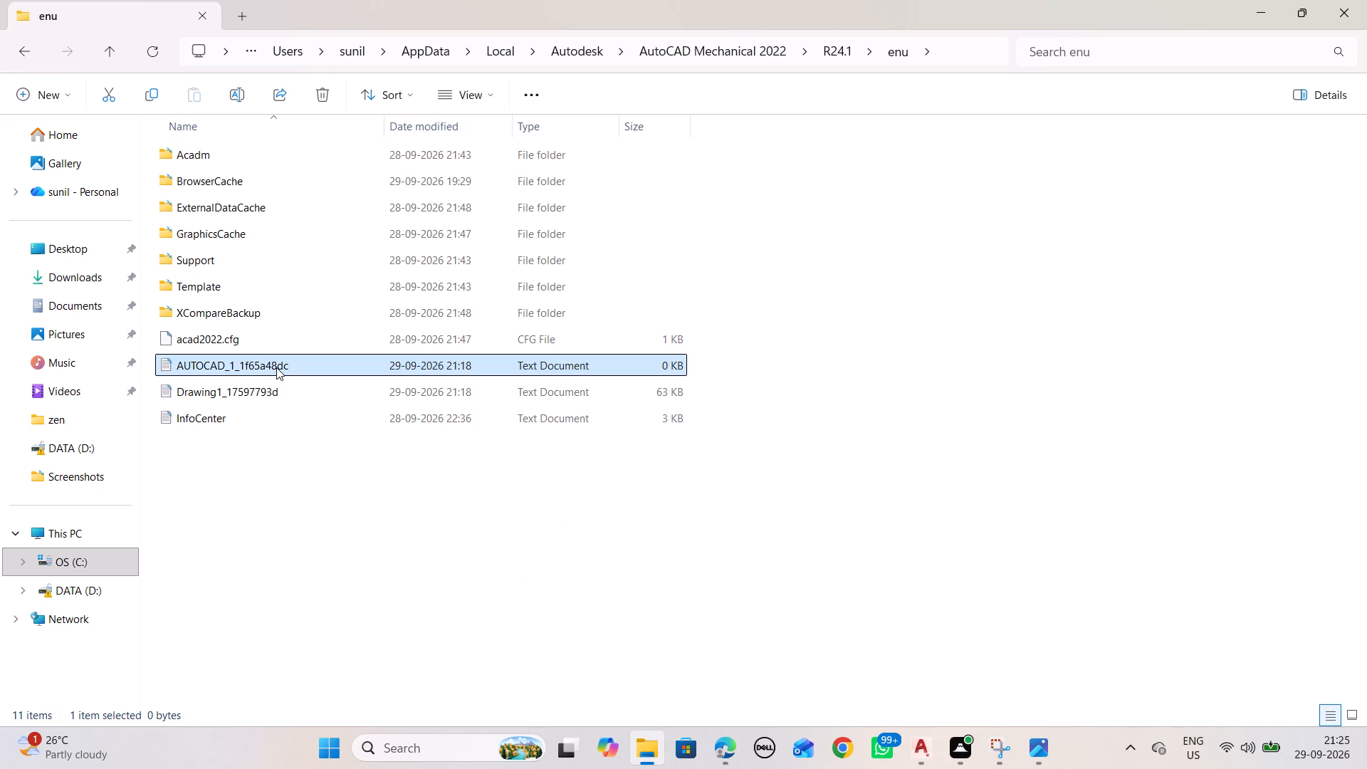